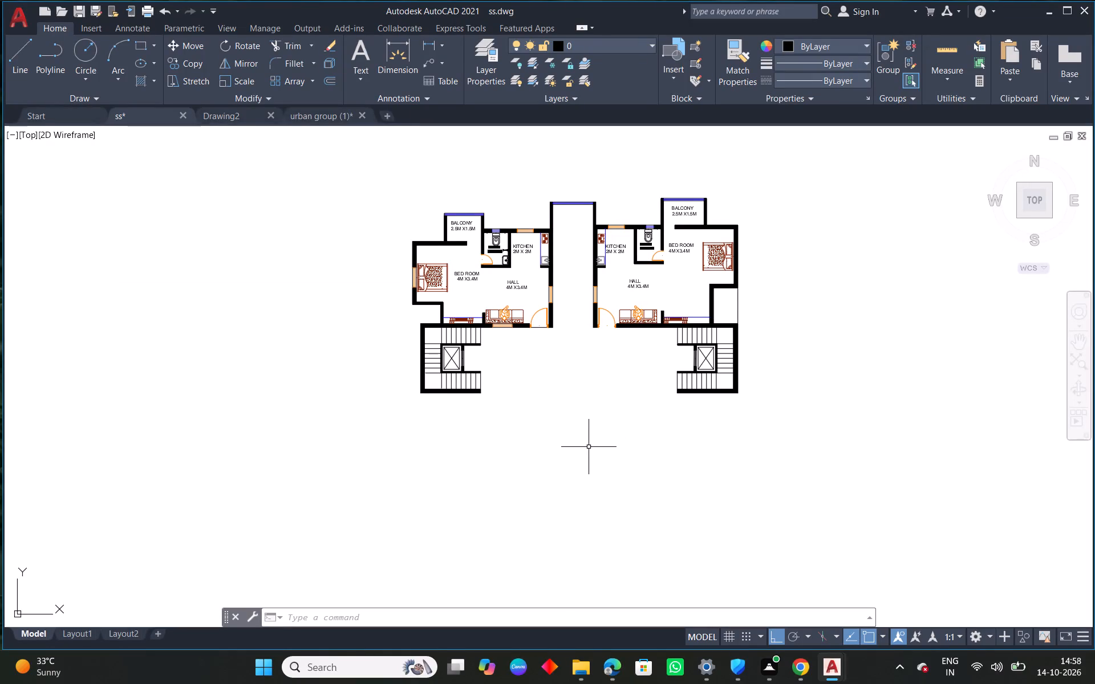
Delete the long outer vertical line running from the right-hand unit's bedroom wall corner down along the staircase.
middle_click_drag(575, 400, 607, 381)
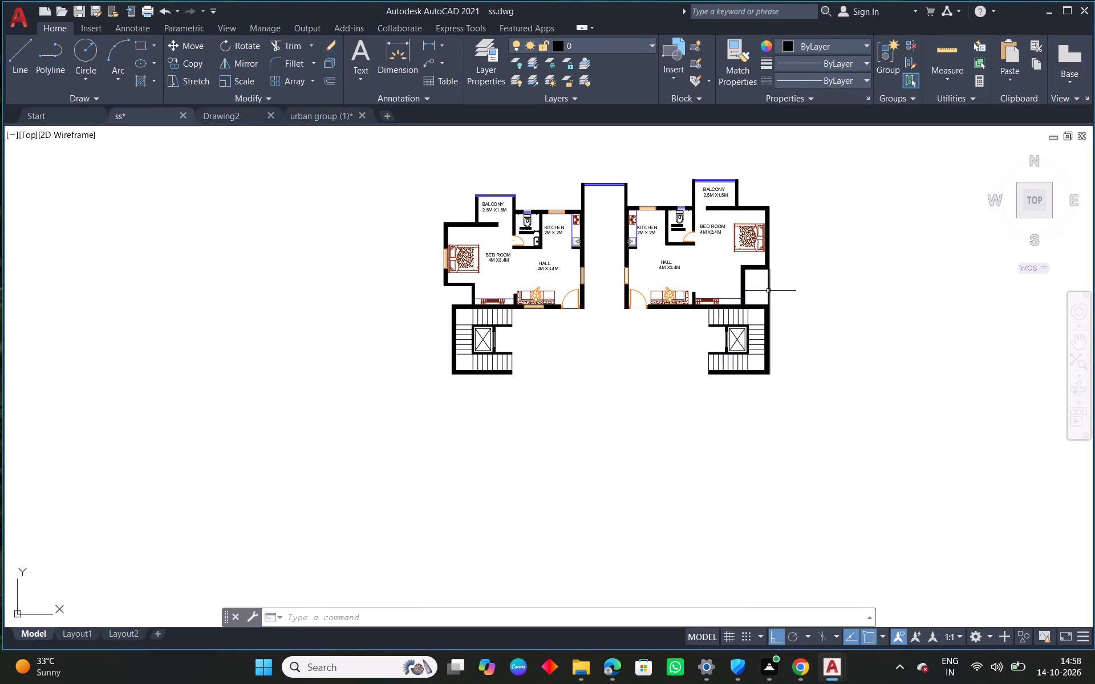
left_click(768, 291)
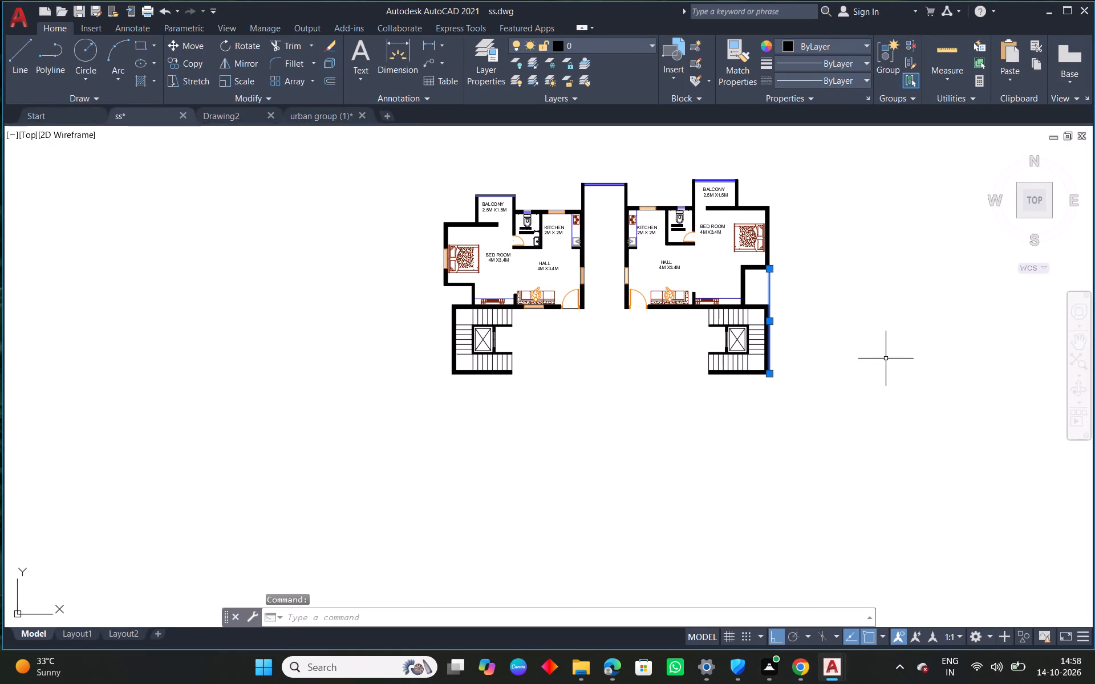
key("Delete")
List the properties of the left-hand unit's horizontal wall line below the bedroom, at the step in the outer wall.
scroll(764, 367, "up", 1)
middle_click_drag(752, 455, 796, 458)
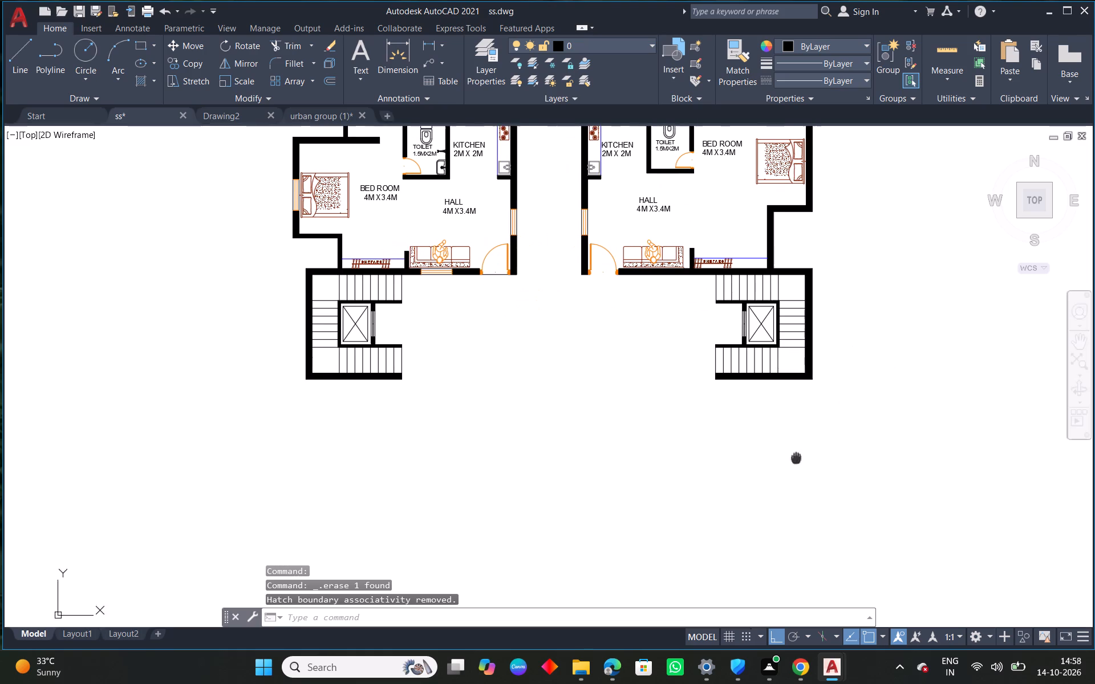
middle_click_drag(796, 458, 853, 473)
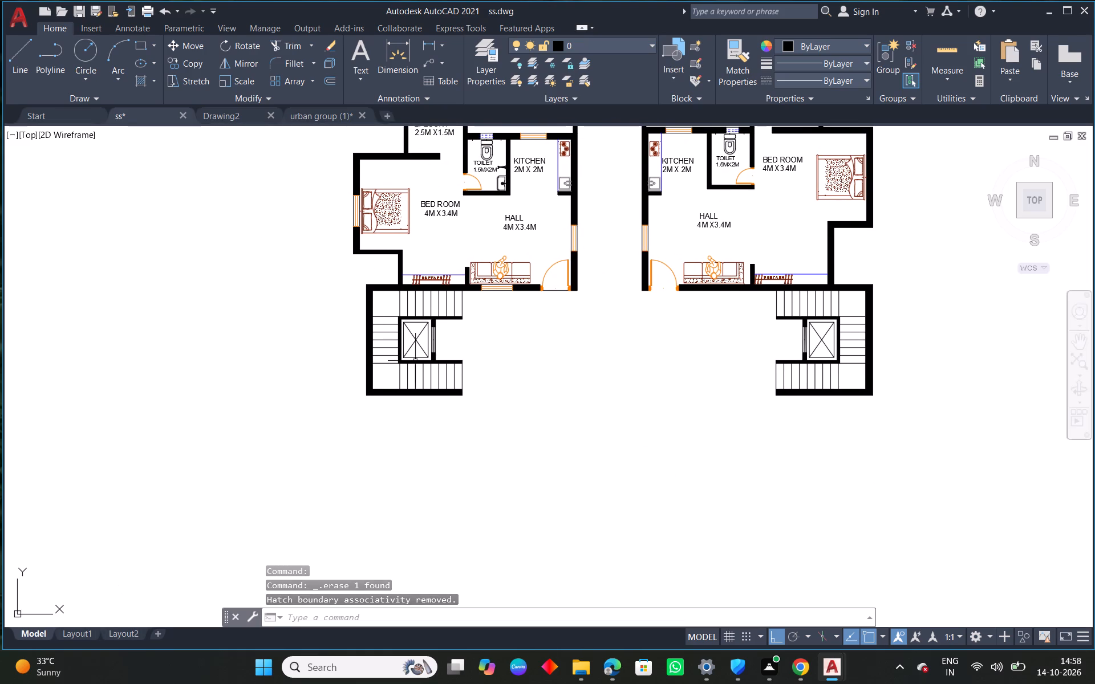
middle_click_drag(413, 361, 542, 401)
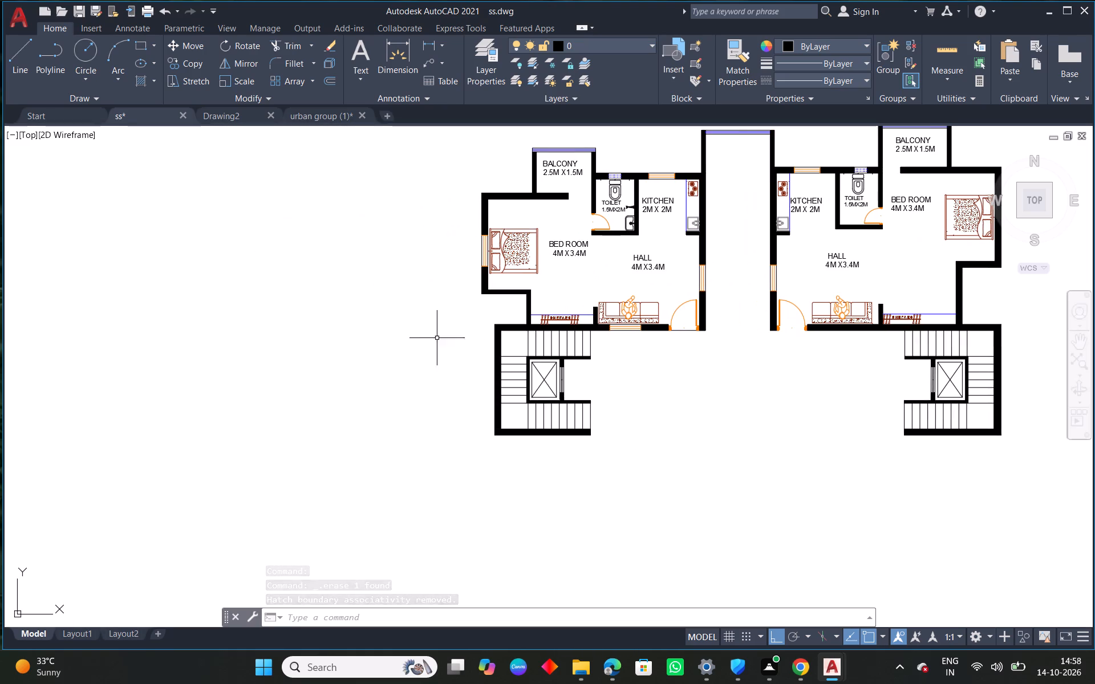
middle_click_drag(903, 357, 696, 376)
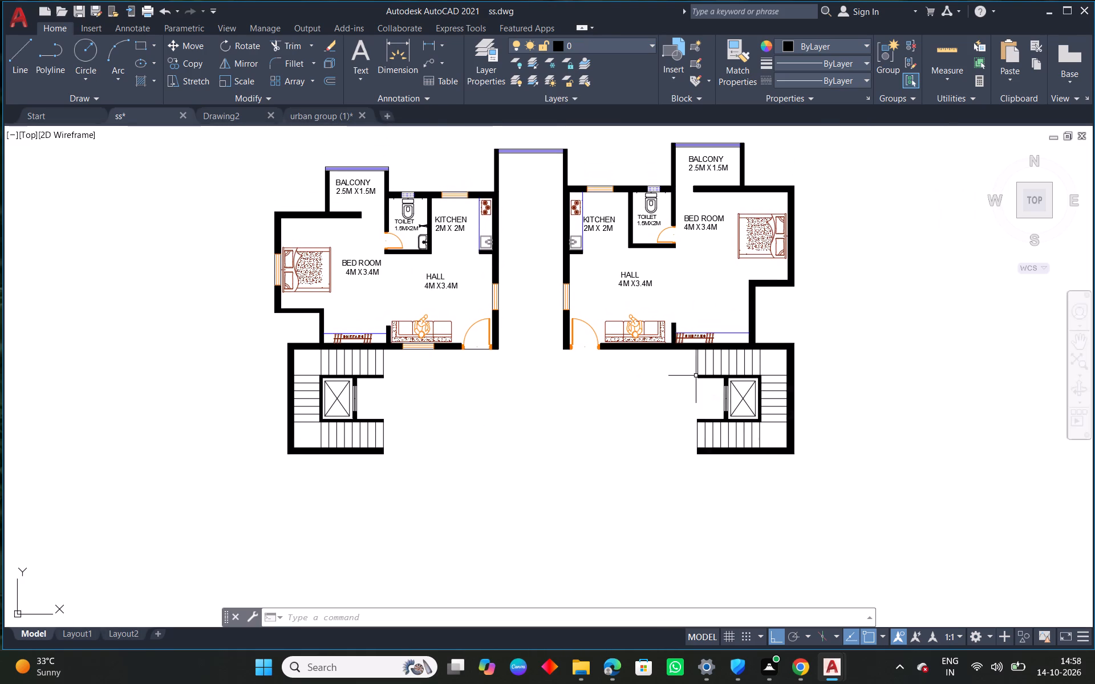
scroll(781, 413, "down", 1)
middle_click_drag(982, 535, 989, 466)
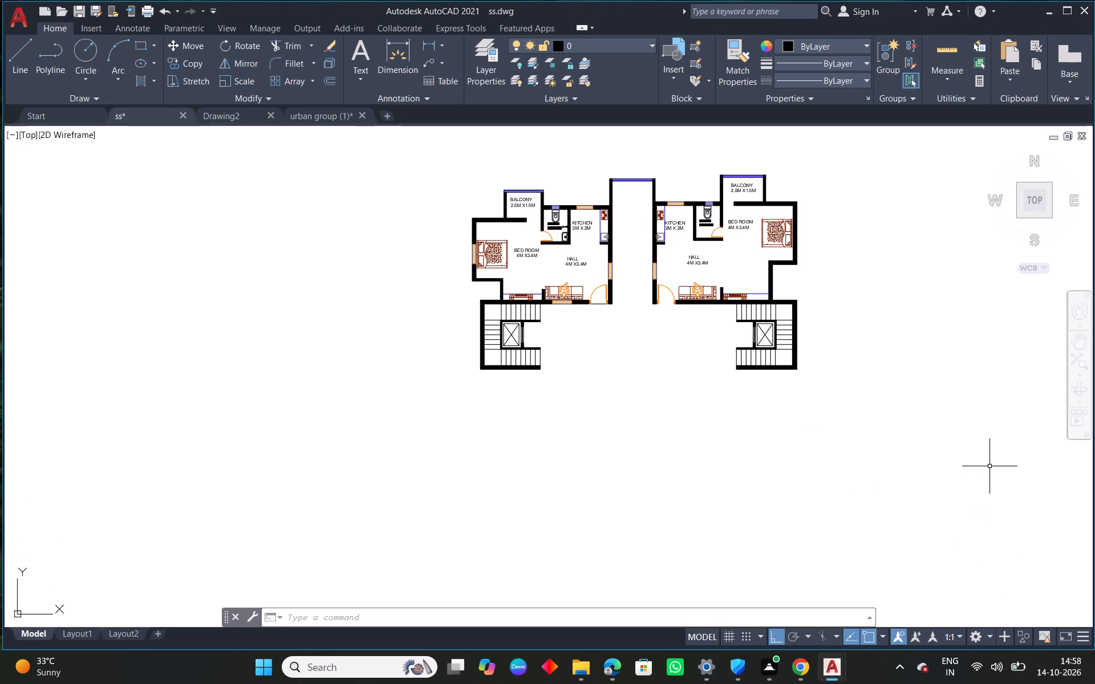
scroll(721, 262, "up", 1)
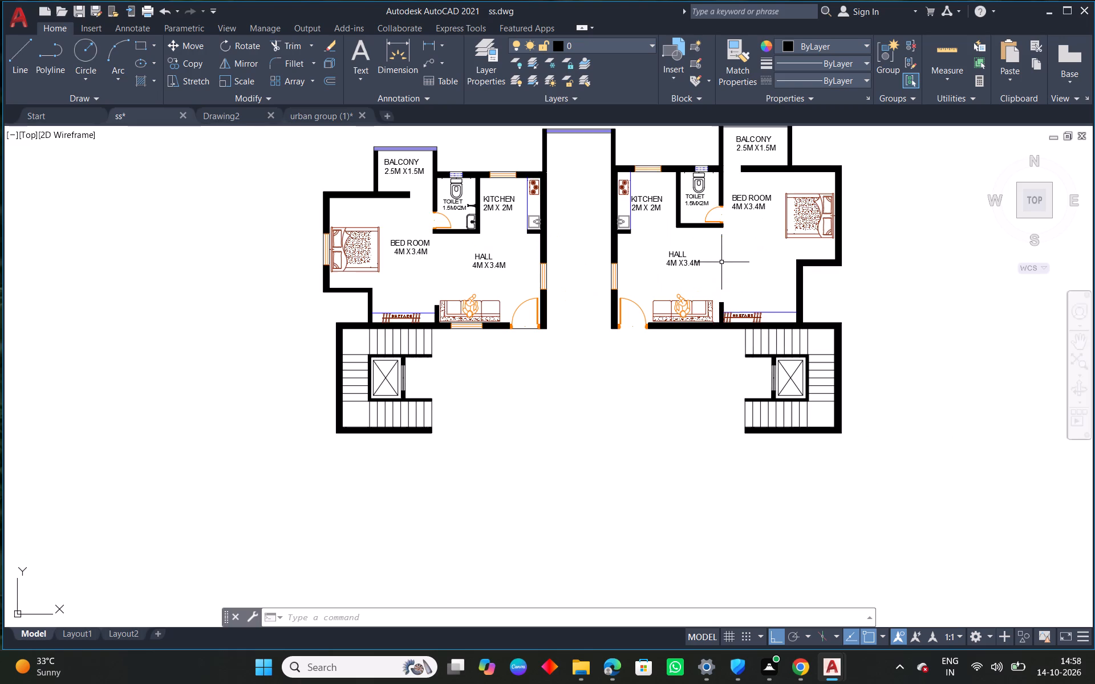
scroll(358, 276, "up", 2)
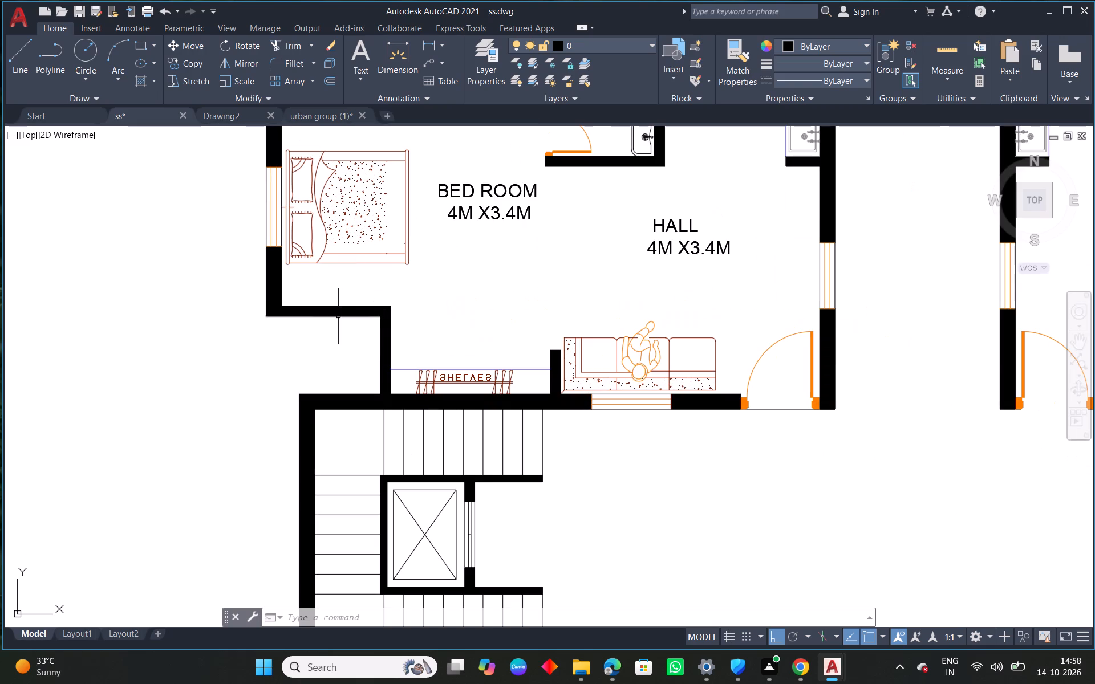
left_click(338, 316)
type("LI")
key("space")
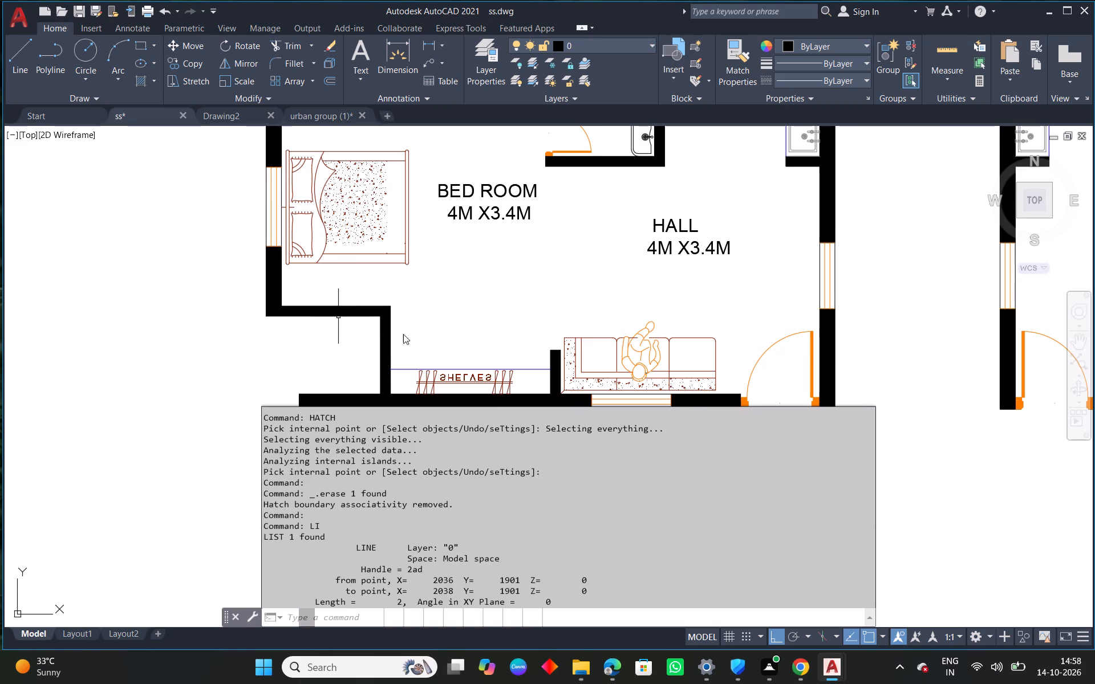
List the properties of the matching horizontal wall line below the right-hand unit's bedroom.
scroll(455, 362, "down", 3)
middle_click_drag(845, 416, 731, 396)
middle_click_drag(763, 344, 697, 309)
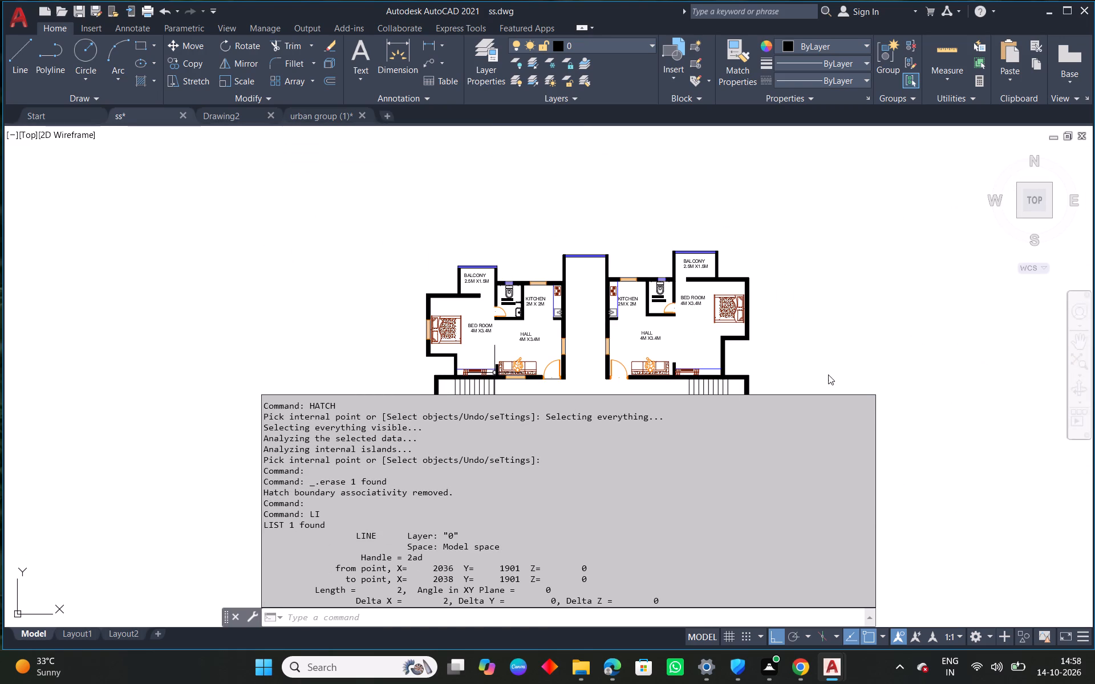
left_click(828, 374)
left_click(776, 370)
key("Escape")
scroll(733, 337, "up", 3)
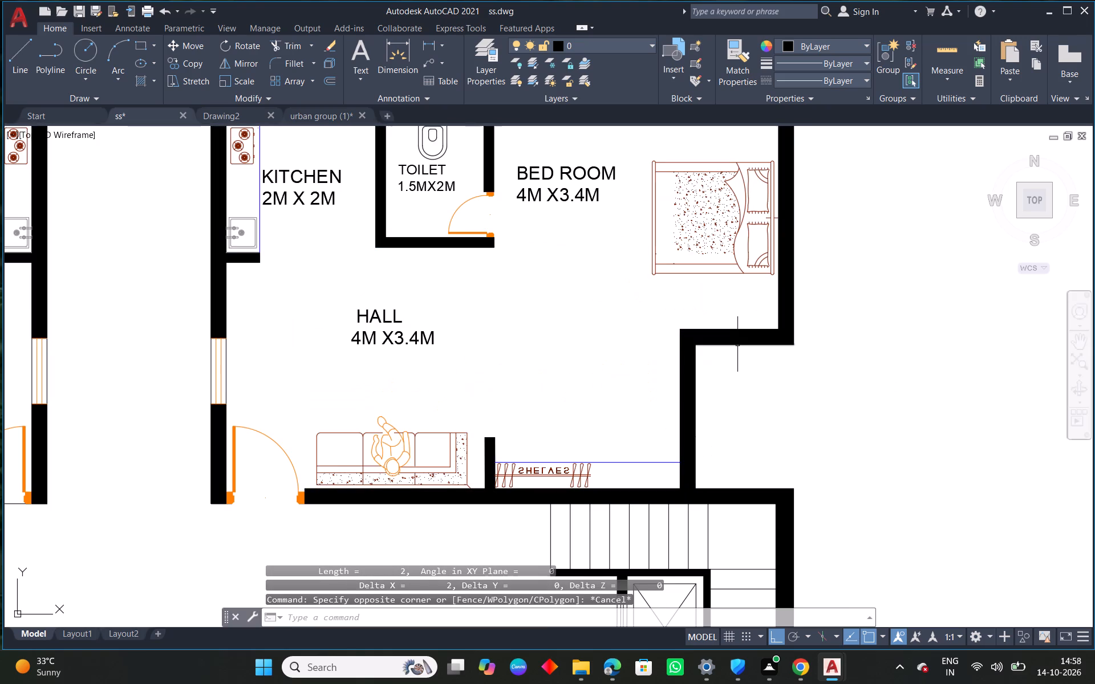
left_click(737, 344)
type("LI")
key("space")
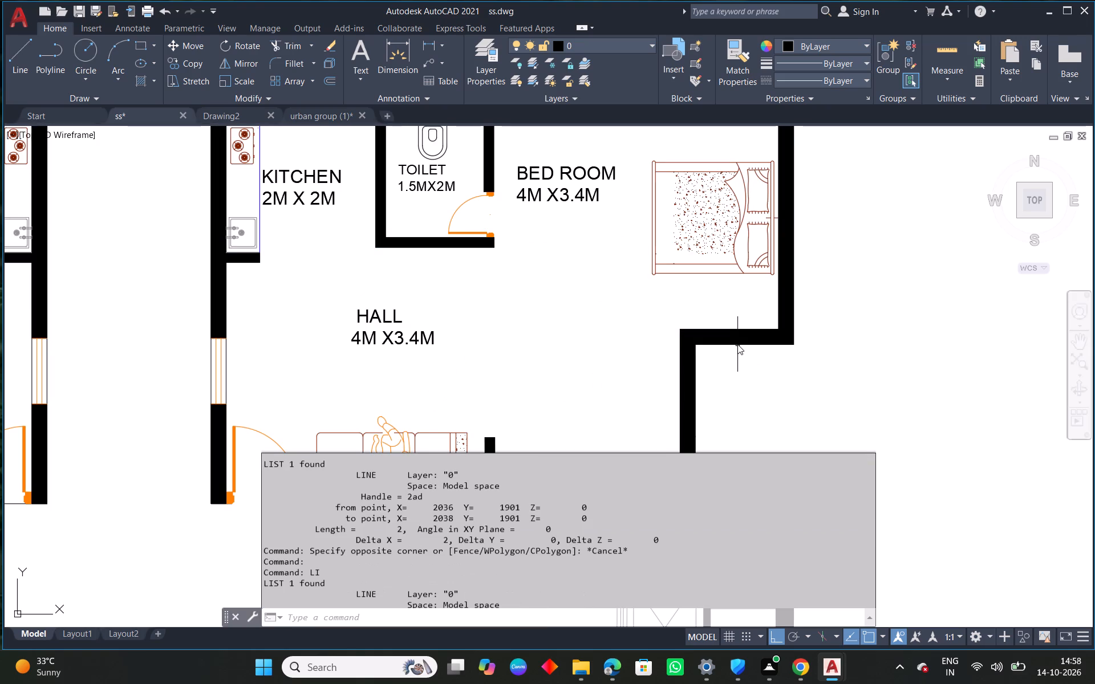
left_click(848, 344)
key("Escape")
List the properties of the left-hand staircase's upper wall line, where it projects beyond the shelves wall.
scroll(825, 447, "down", 2)
middle_click_drag(834, 505, 797, 303)
middle_click_drag(332, 367, 512, 366)
scroll(444, 224, "up", 2)
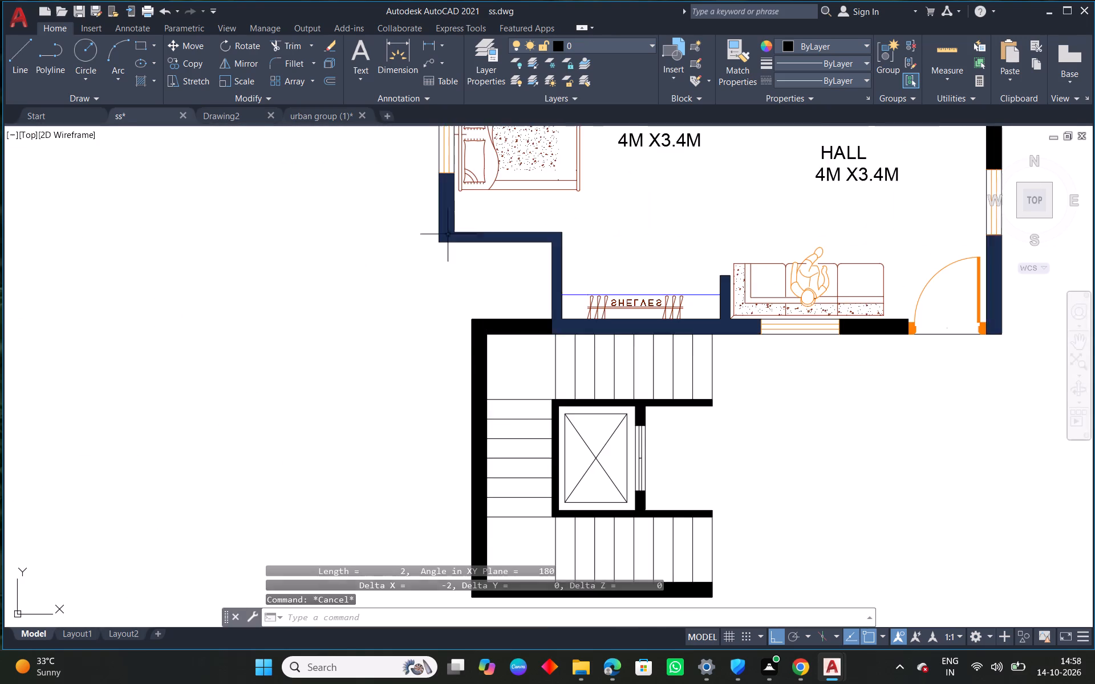
scroll(474, 272, "up", 1)
middle_click_drag(530, 288, 569, 323)
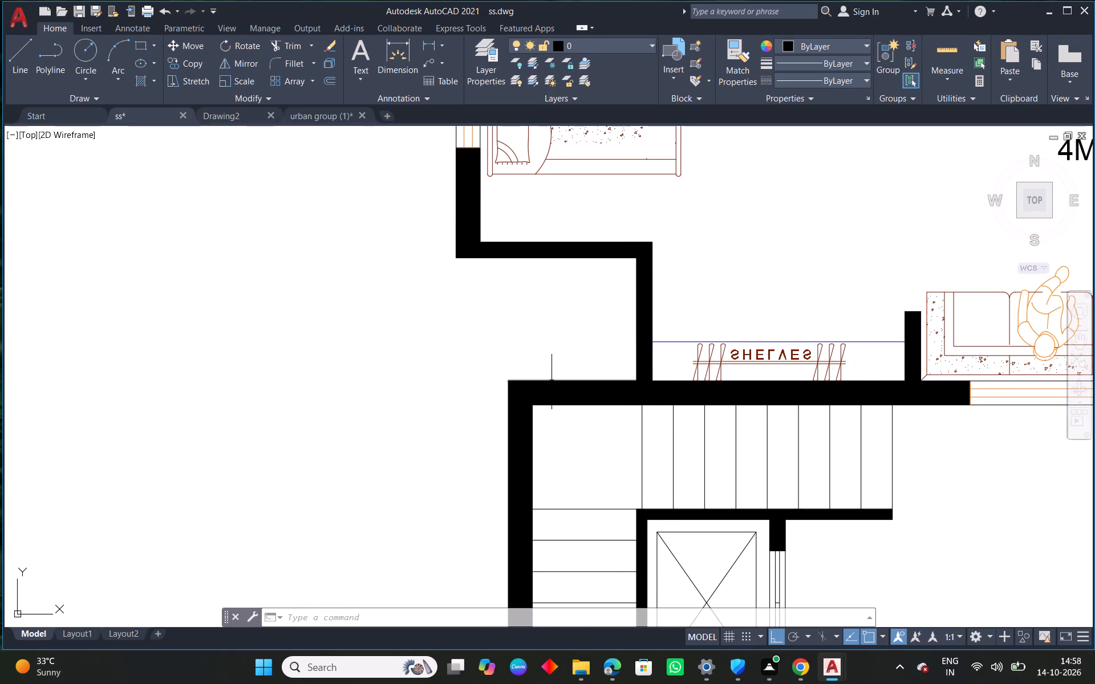
left_click(551, 382)
key("l")
type("I")
key("space")
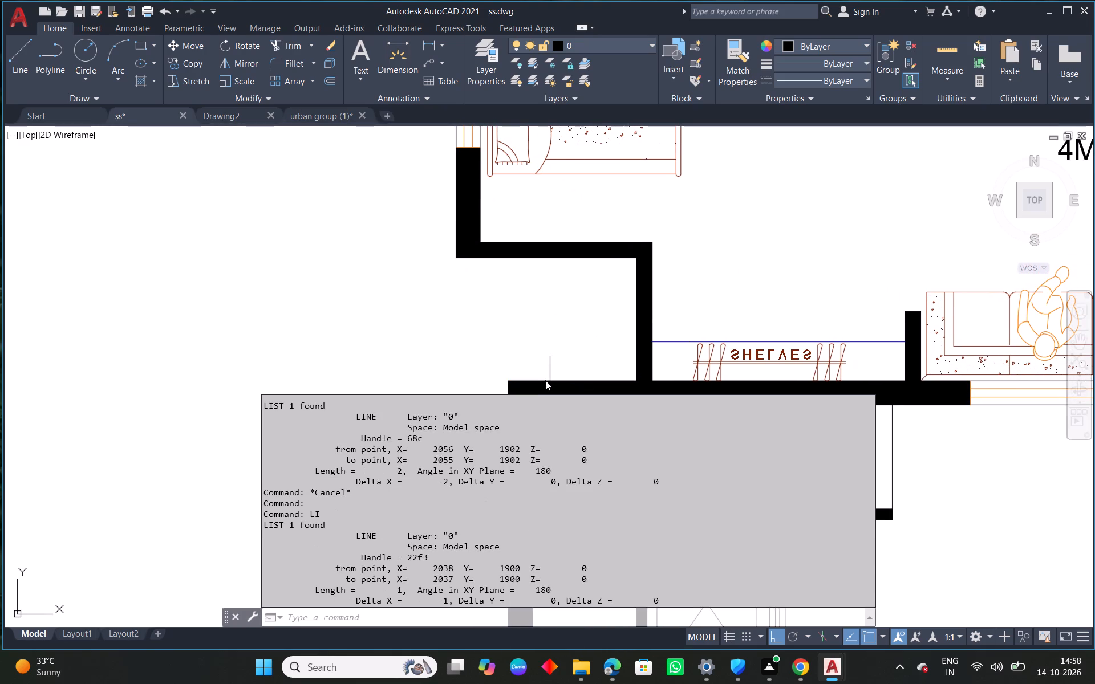
Try to list the properties of the right-hand staircase's upper wall line beyond the shelves wall.
scroll(427, 330, "down", 3)
middle_click_drag(927, 404, 774, 374)
middle_click_drag(955, 336, 760, 348)
left_click(970, 326)
key("Escape")
scroll(917, 341, "up", 3)
left_click(939, 345)
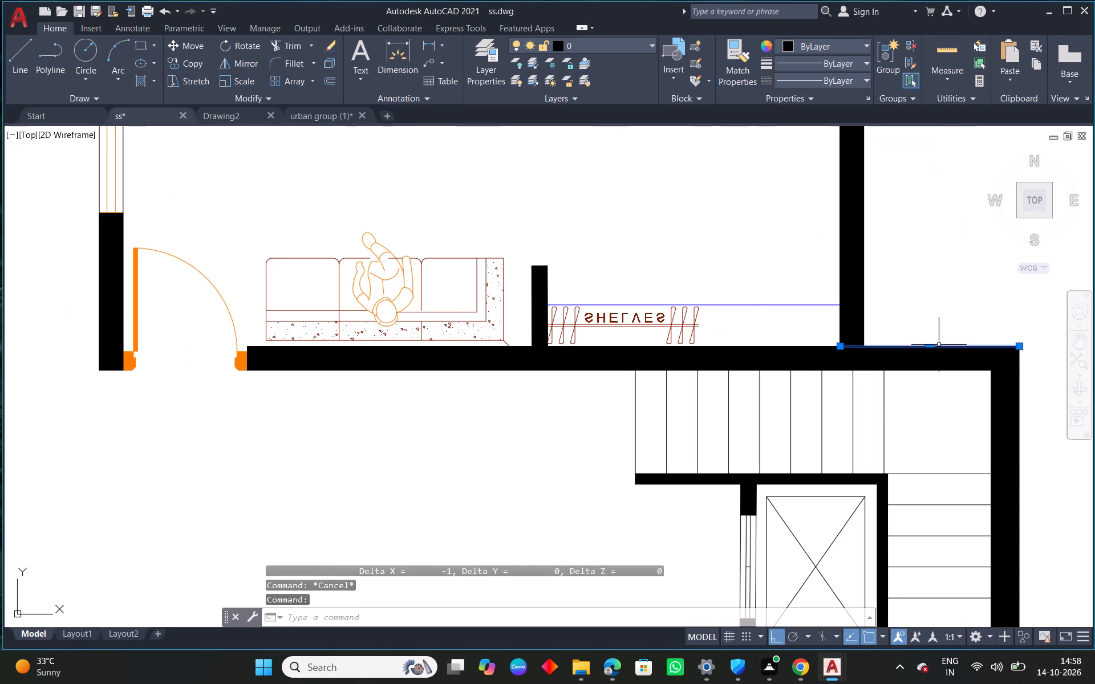
type("LI")
key("space")
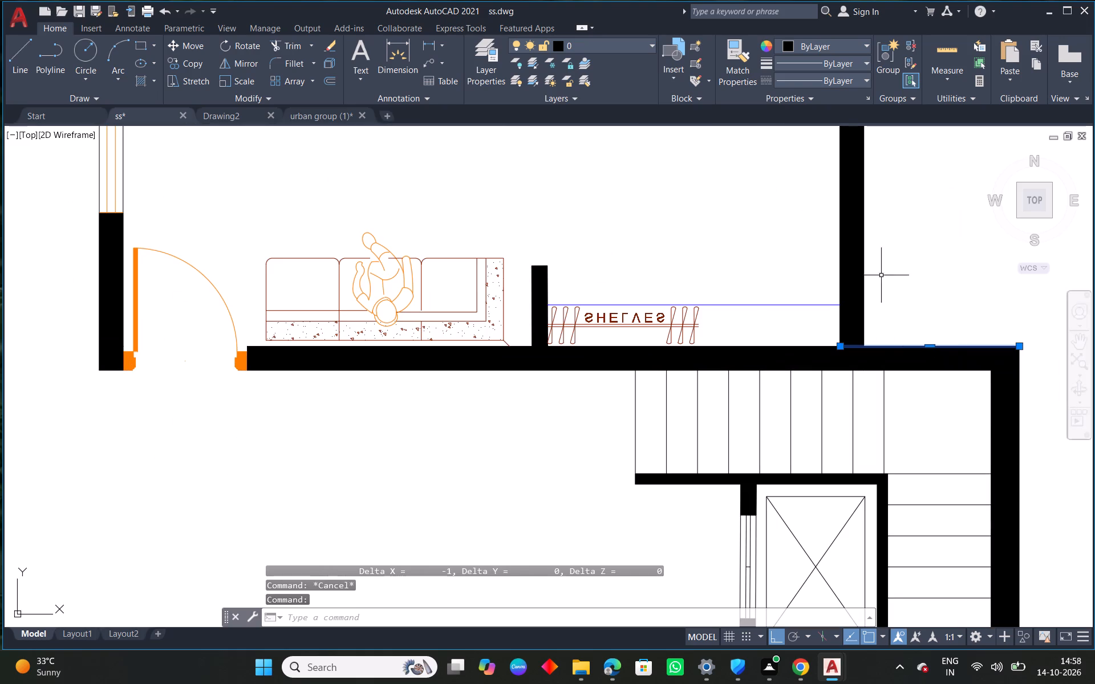
key("Escape")
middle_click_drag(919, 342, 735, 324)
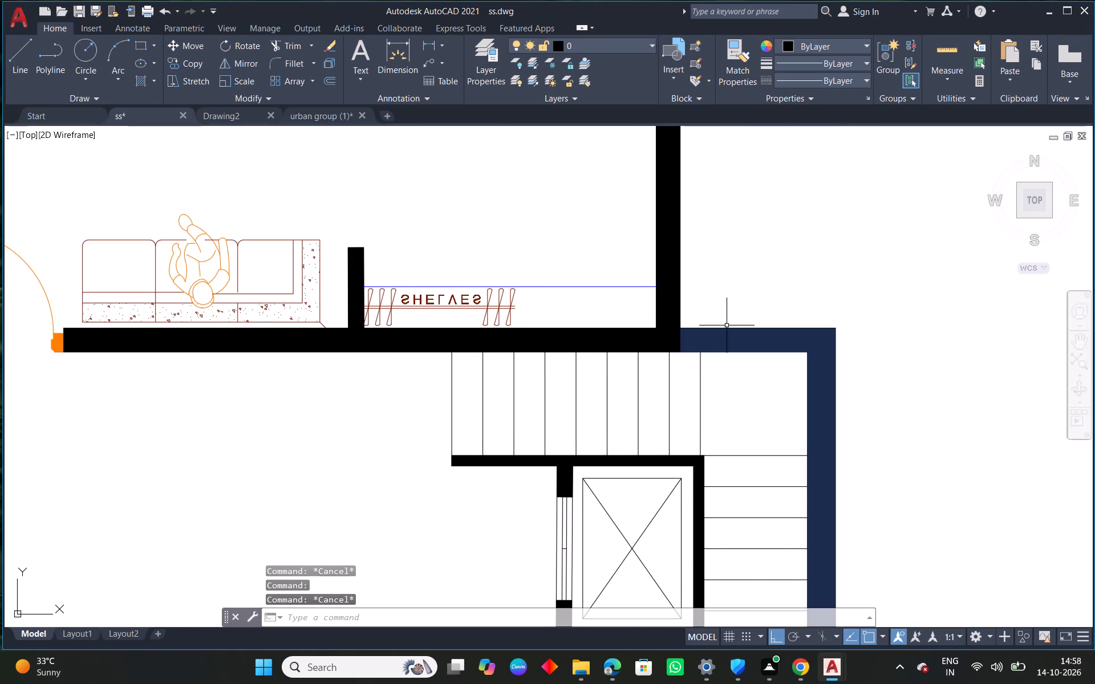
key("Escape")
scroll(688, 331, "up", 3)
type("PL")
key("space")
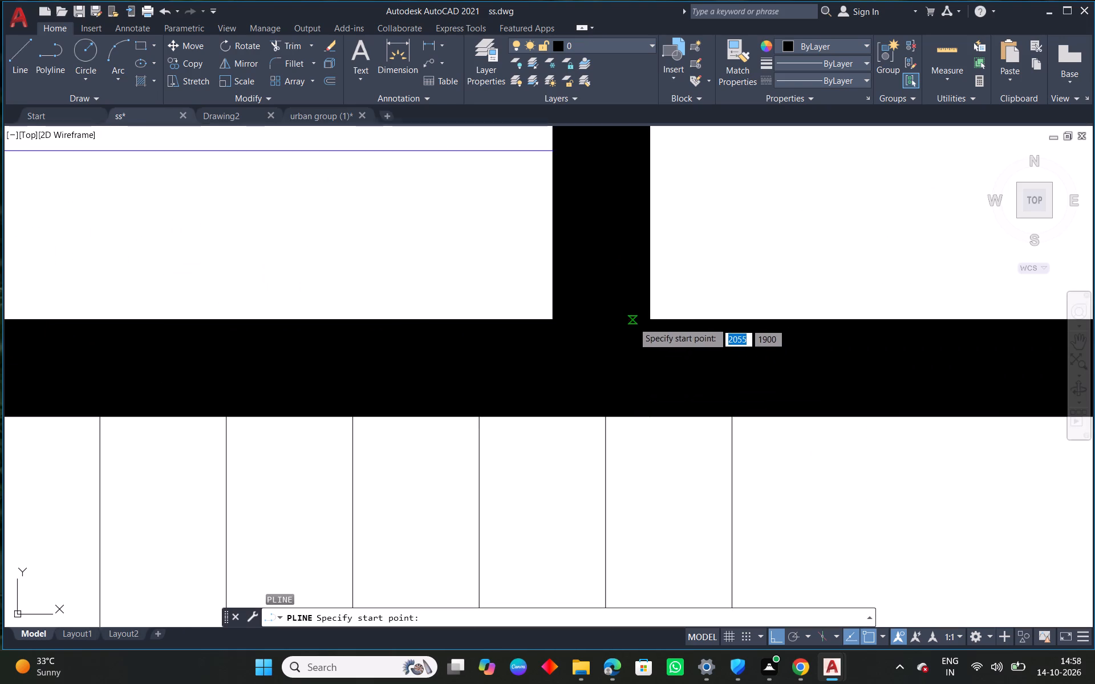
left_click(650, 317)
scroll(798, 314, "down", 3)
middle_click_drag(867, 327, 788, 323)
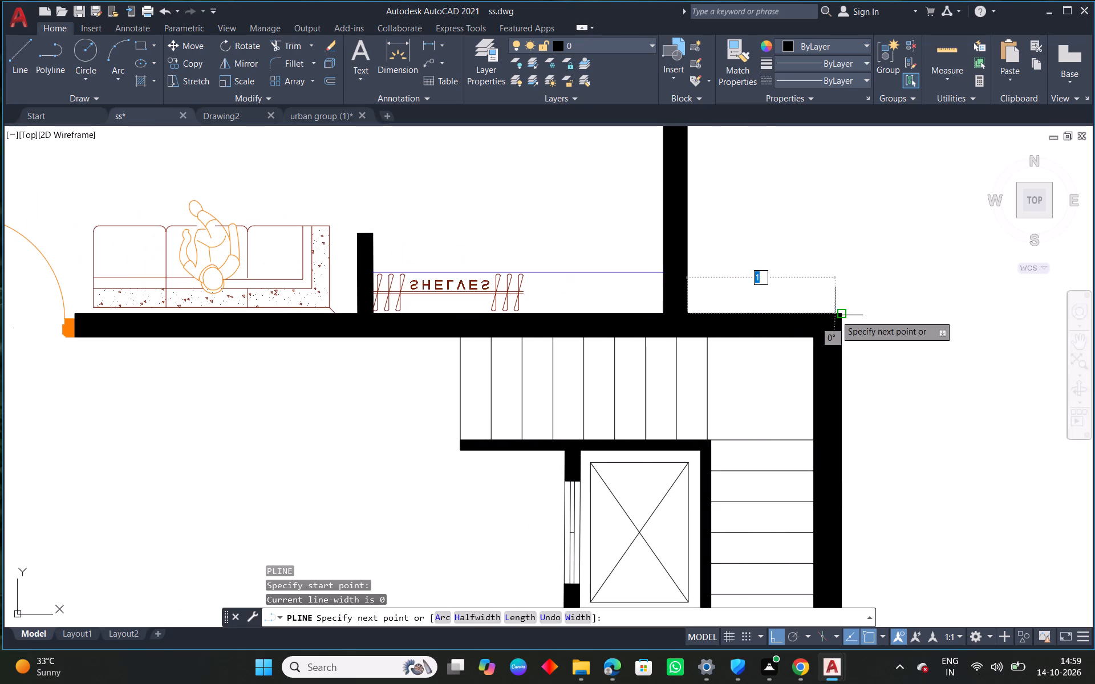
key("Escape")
Delete the right-hand staircase's solid outer wall hatch and the upper horizontal wall line beyond the shelves wall.
scroll(756, 314, "down", 1)
left_click(774, 316)
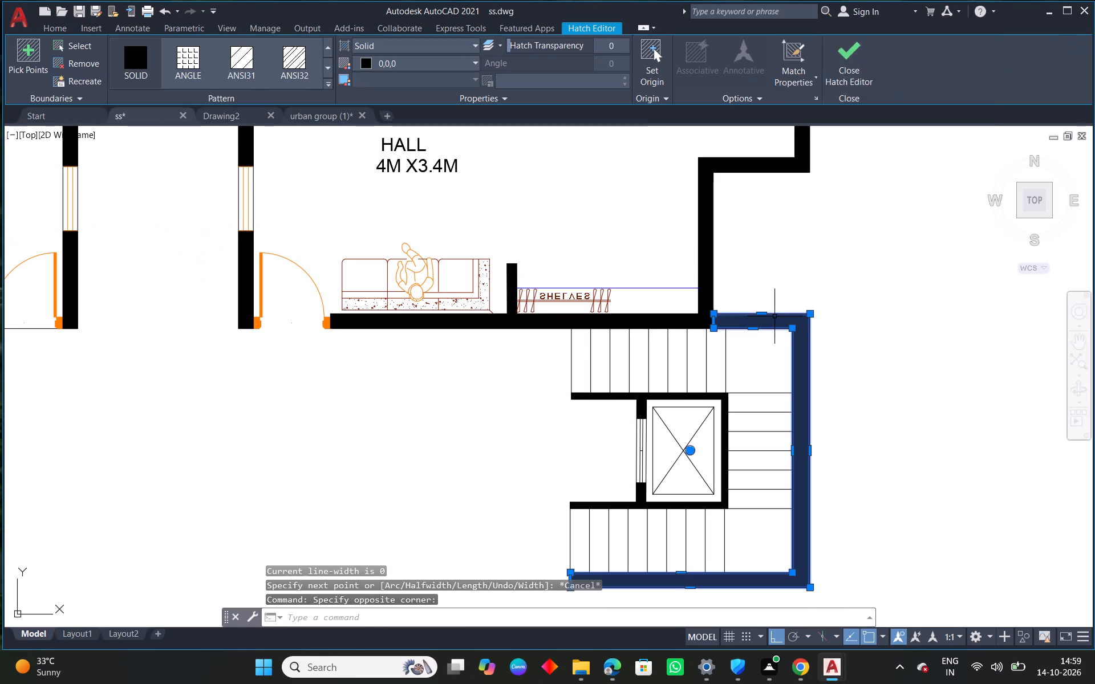
key("Delete")
left_click(758, 313)
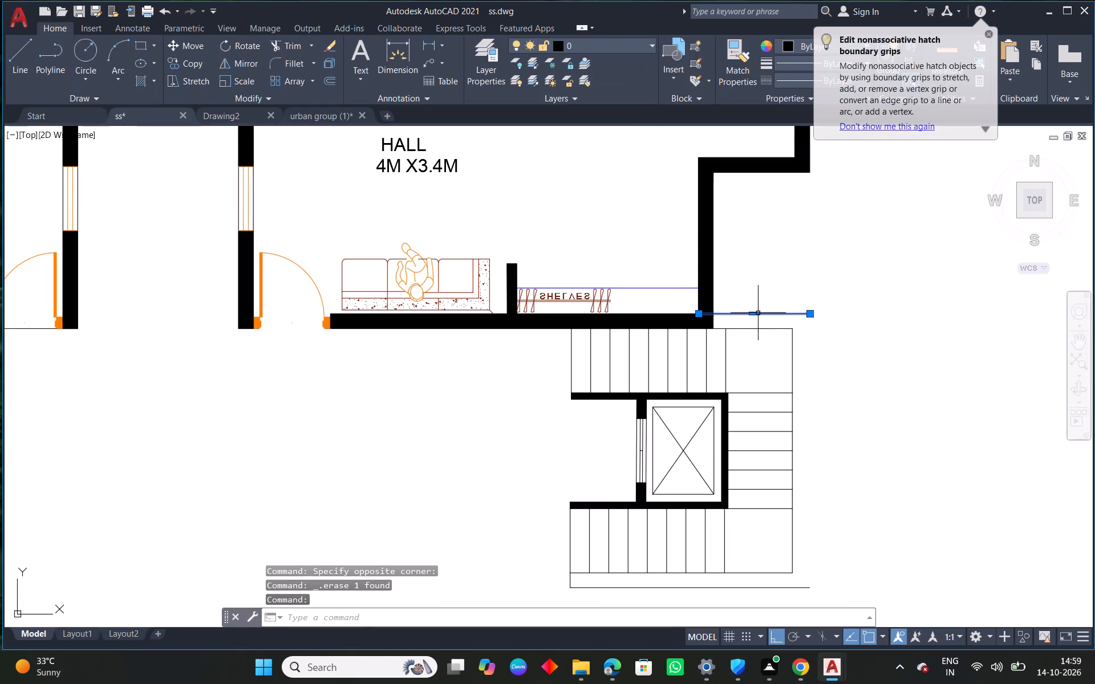
key("Delete")
Draw a horizontal line 1 unit long outward from the right-hand shelves wall, along the upper edge of the staircase wall.
scroll(713, 314, "up", 2)
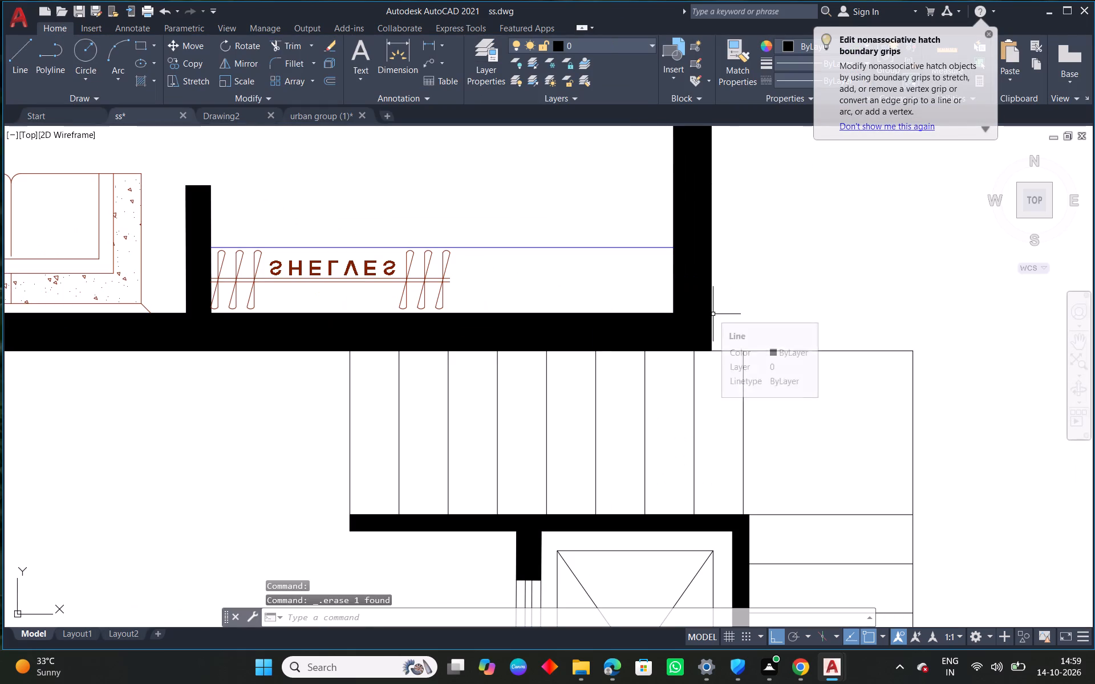
type("L")
key("space")
left_click(712, 315)
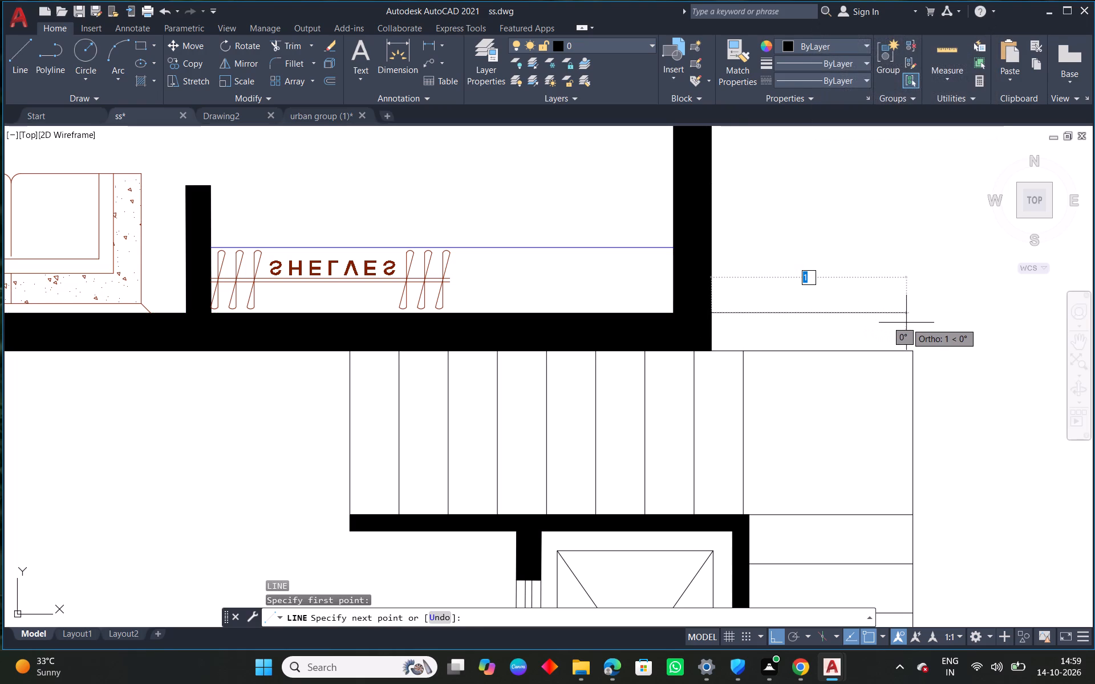
key("1")
key("space")
key("space")
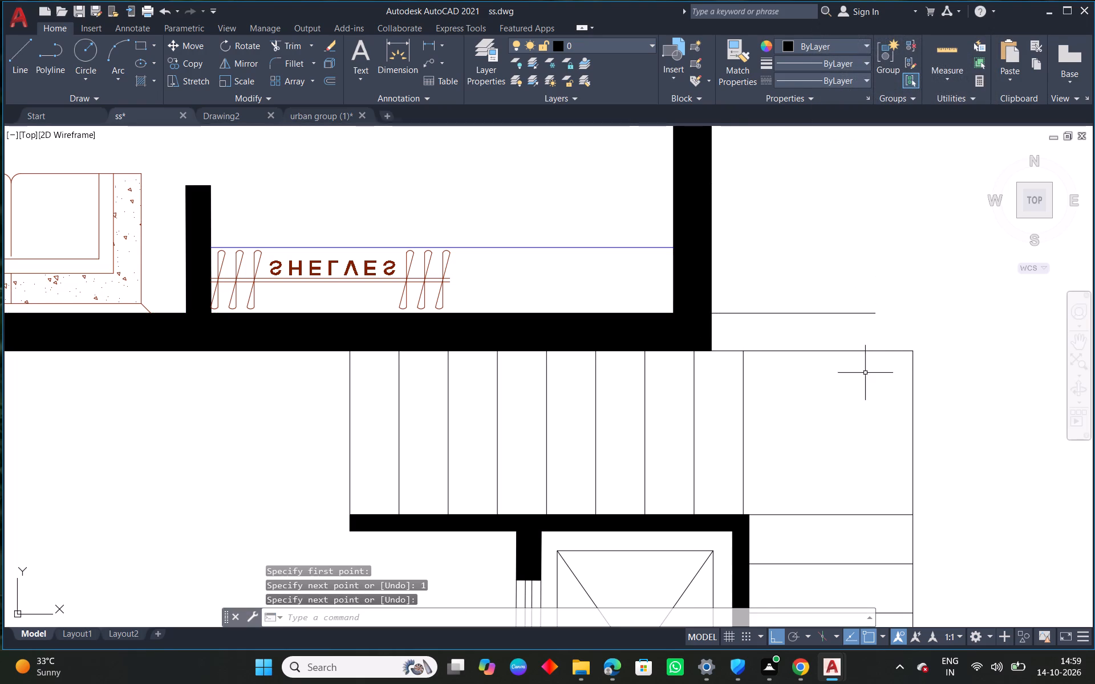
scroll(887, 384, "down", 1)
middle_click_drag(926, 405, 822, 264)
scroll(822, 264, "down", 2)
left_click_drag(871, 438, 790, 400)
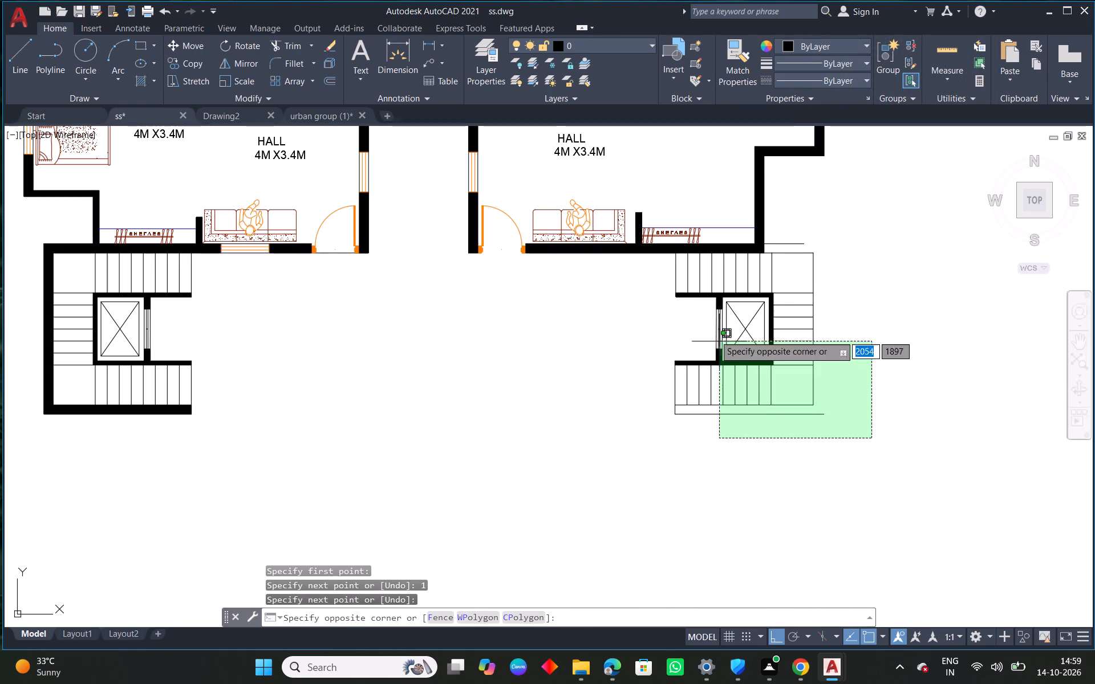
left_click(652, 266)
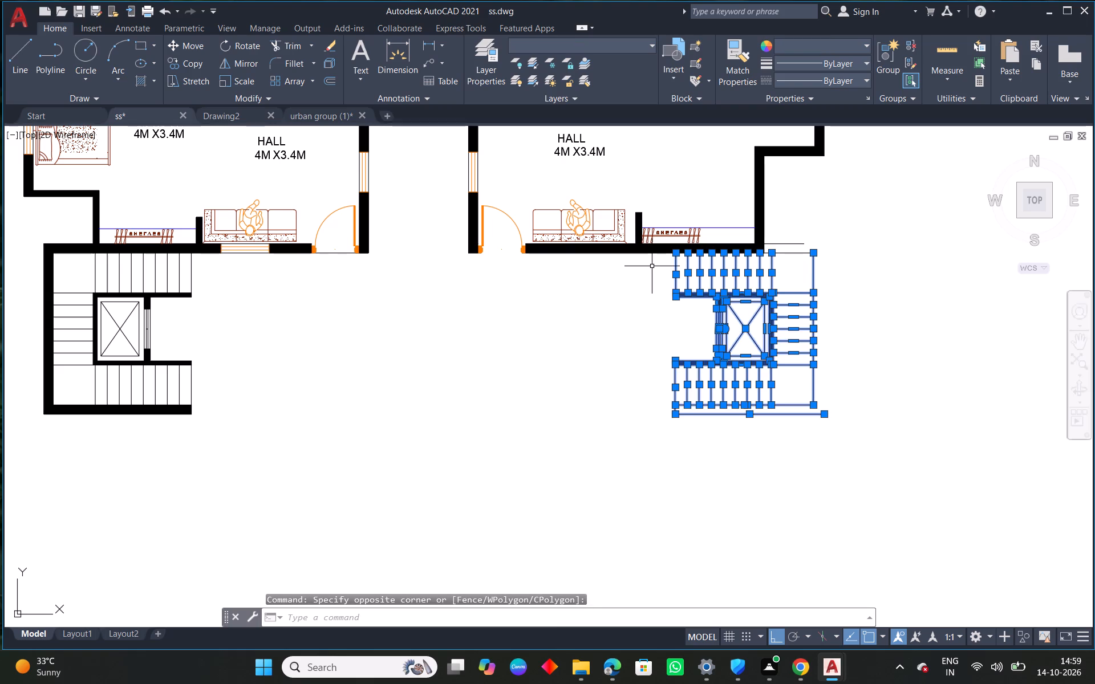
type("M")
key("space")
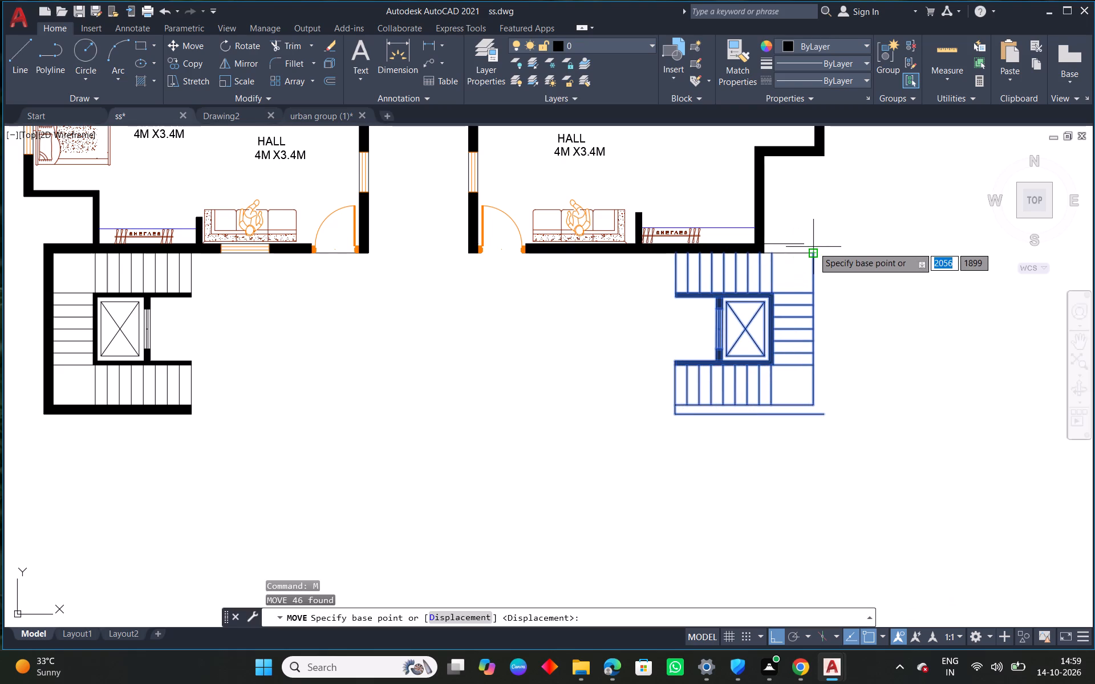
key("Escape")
List the properties of the left-hand staircase's upper wall line again as a reference for the right-hand side.
middle_click_drag(203, 267, 282, 271)
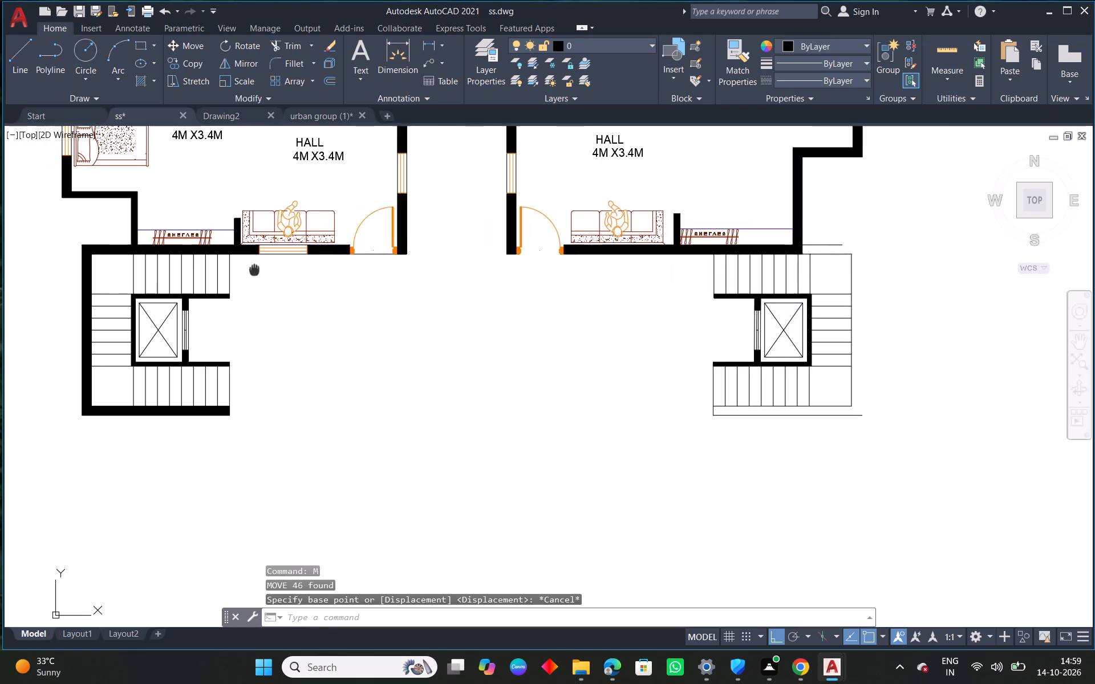
middle_click_drag(282, 271, 505, 271)
scroll(360, 254, "up", 1)
left_click(388, 244)
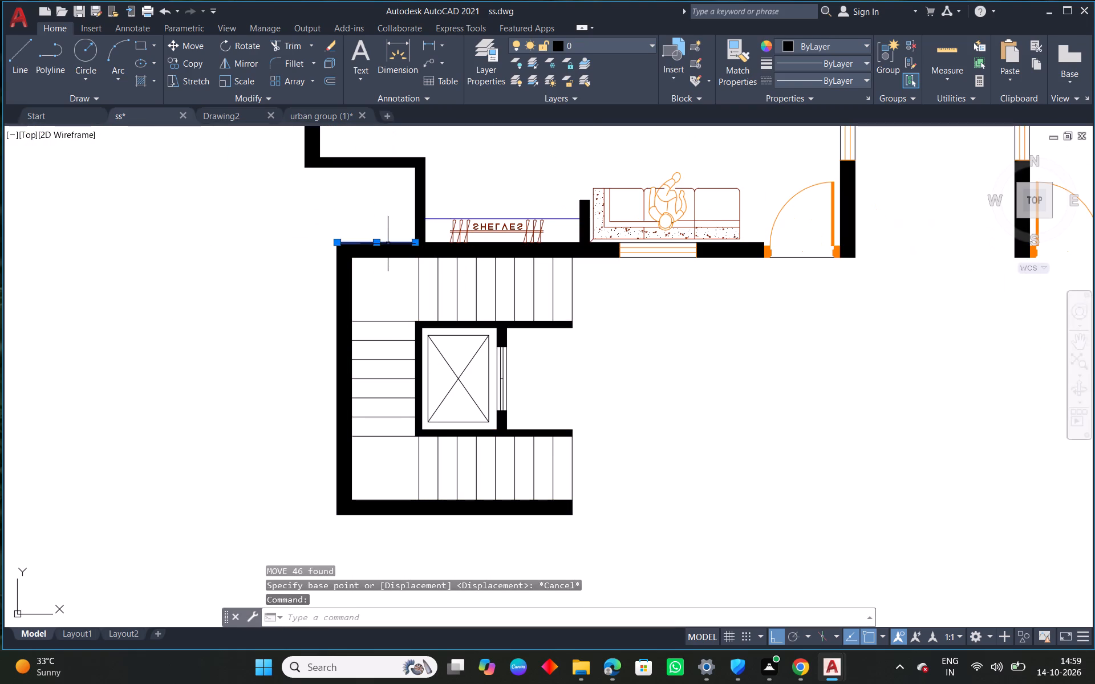
key("Escape")
left_click(388, 244)
key("l")
type("I")
key("space")
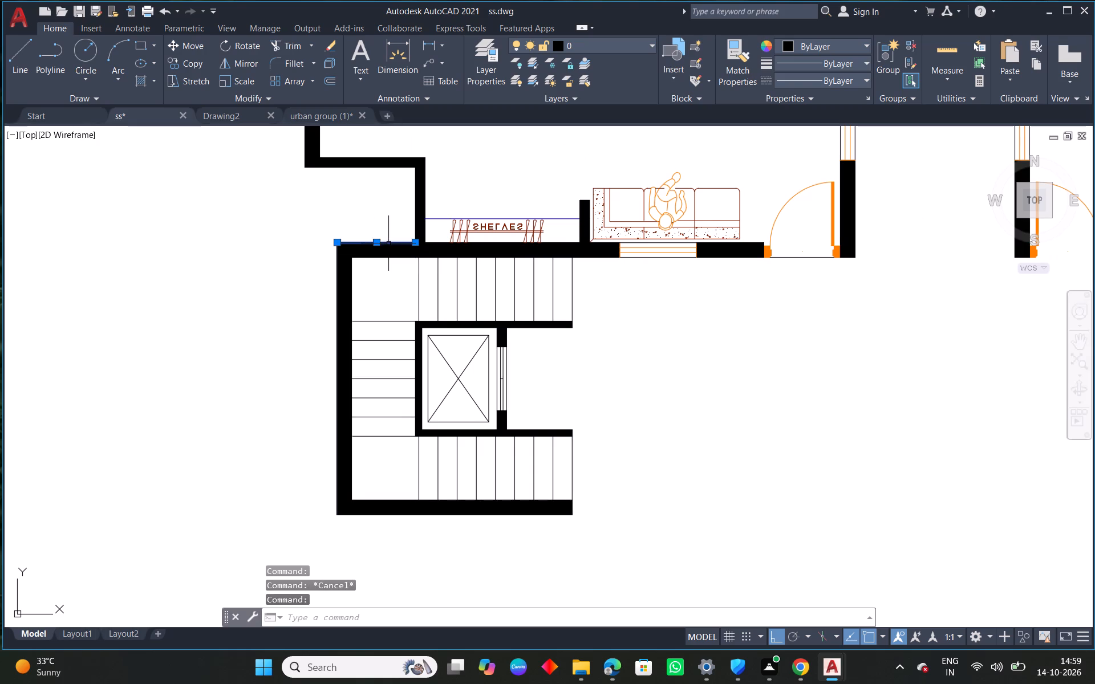
scroll(583, 371, "down", 1)
left_click(678, 337)
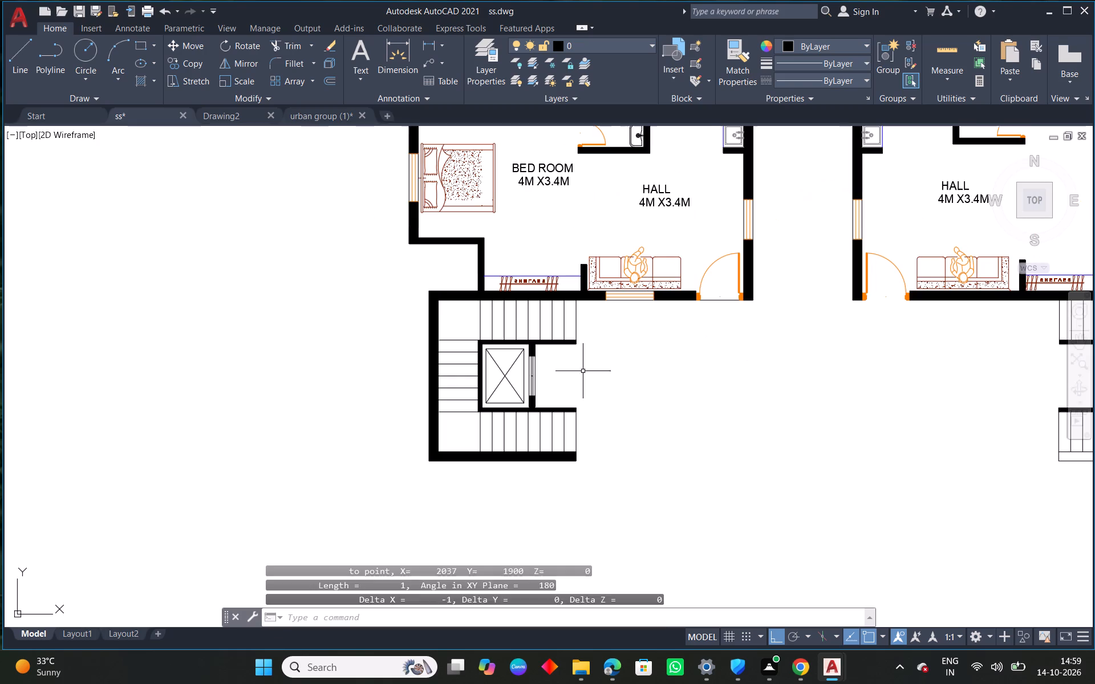
key("Escape")
Move the right-hand staircase with its lift horizontally inward, away from the horizontal wall lines beyond the shelves wall.
middle_click_drag(784, 364, 327, 324)
scroll(740, 339, "up", 1)
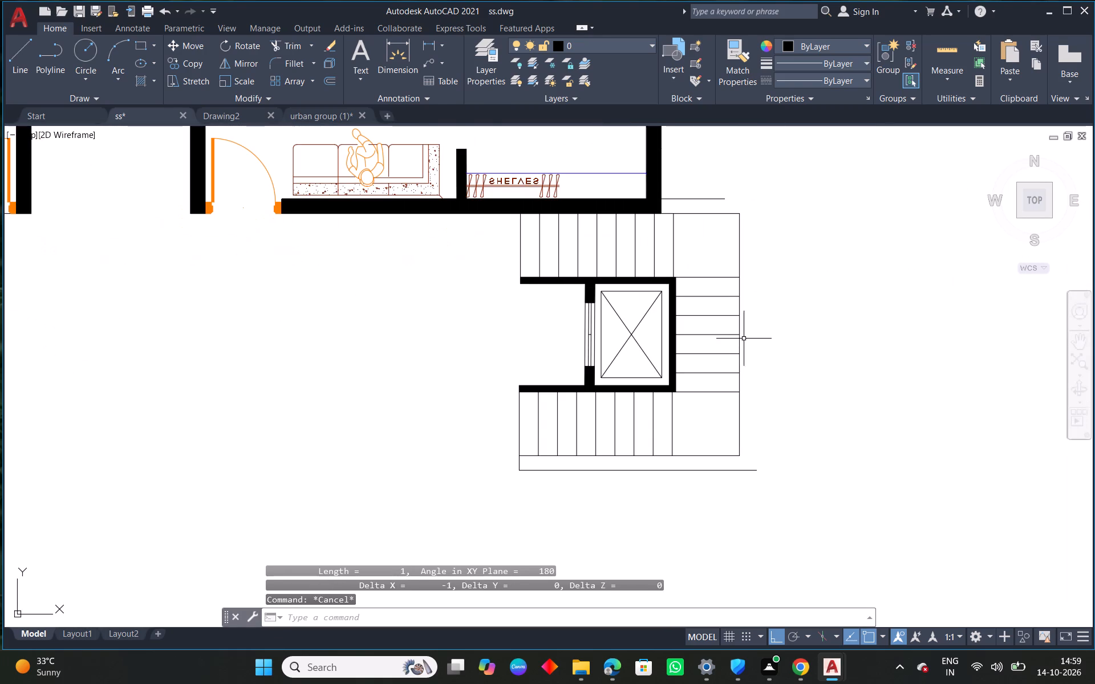
left_click_drag(789, 243, 776, 265)
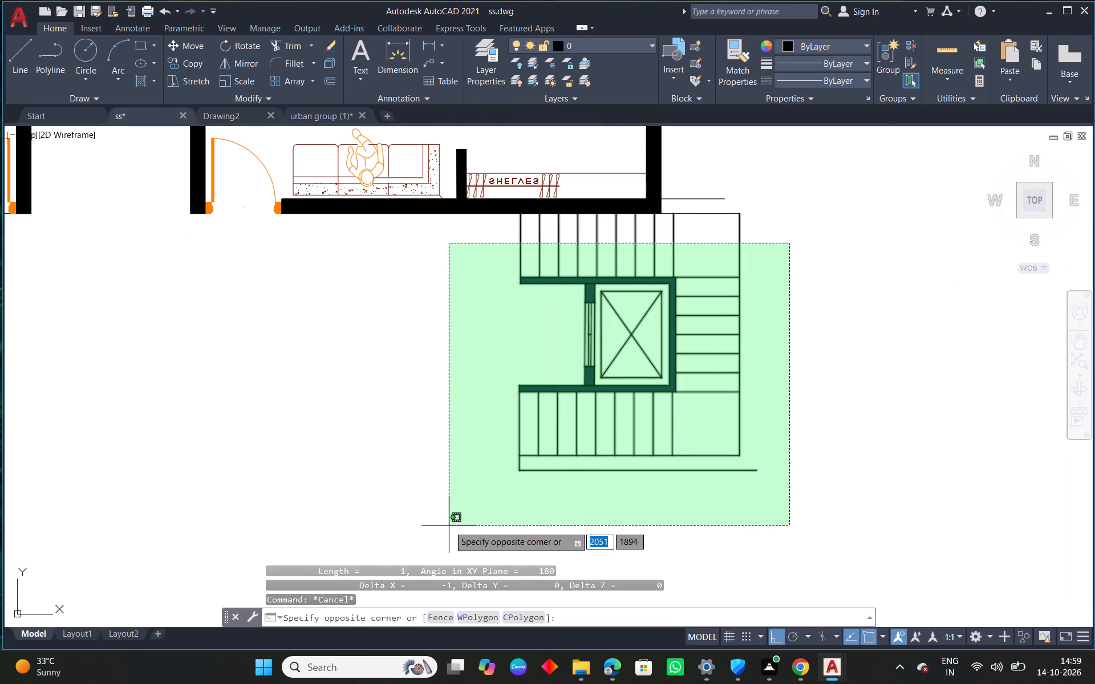
left_click(447, 525)
key("m")
key("space")
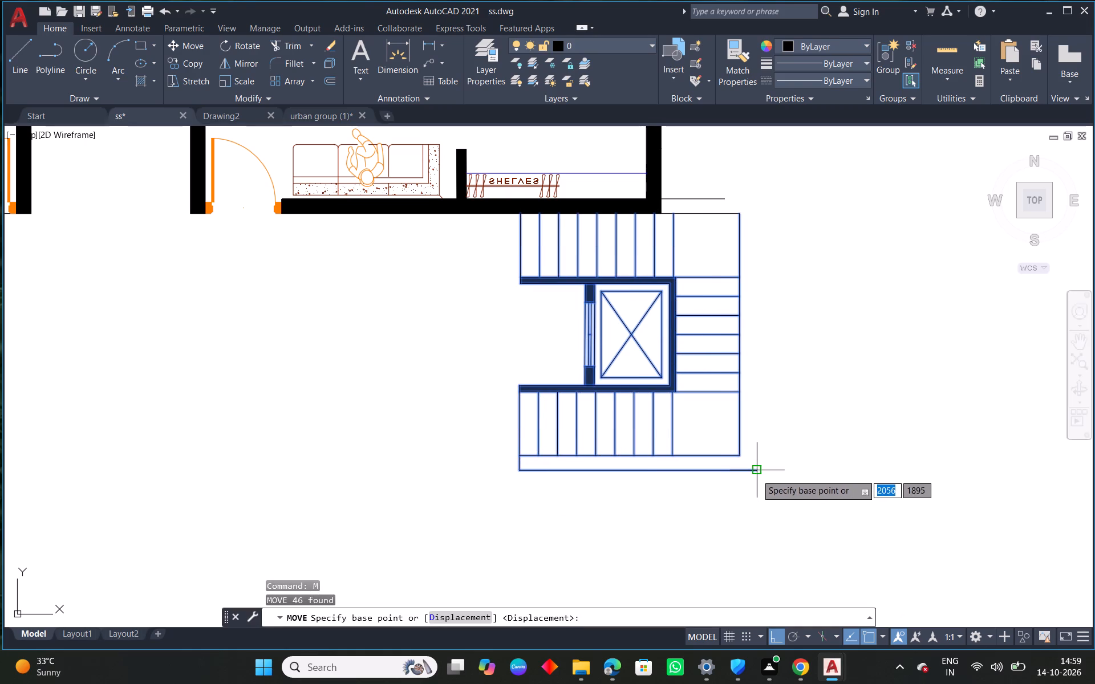
left_click(757, 473)
left_click(643, 474)
key("Escape")
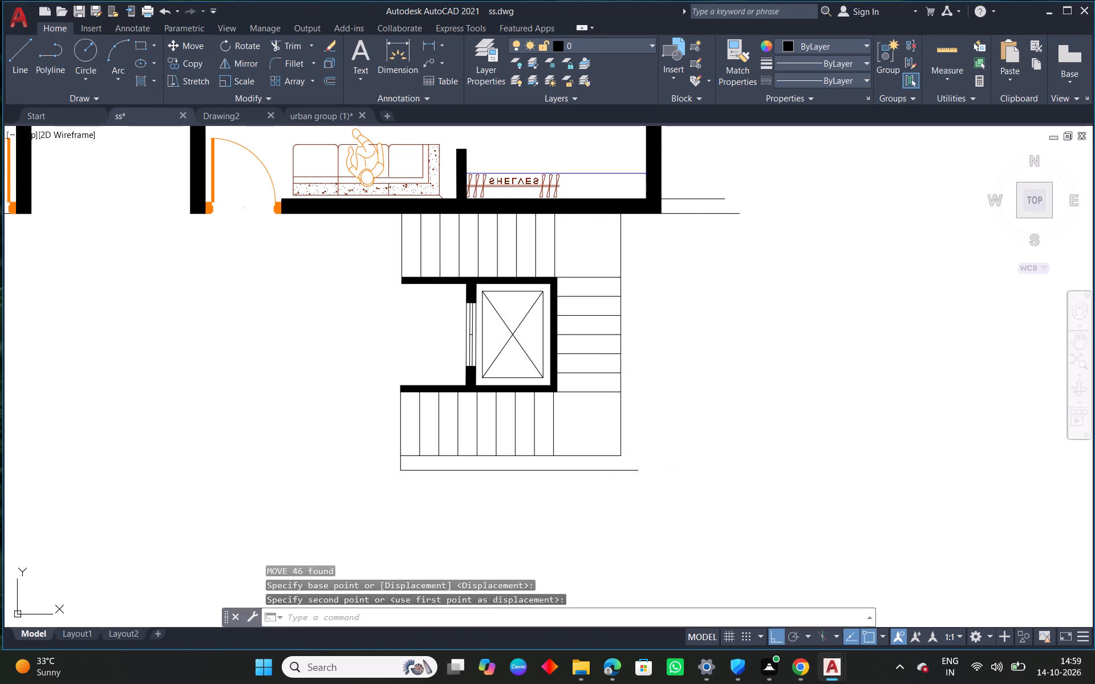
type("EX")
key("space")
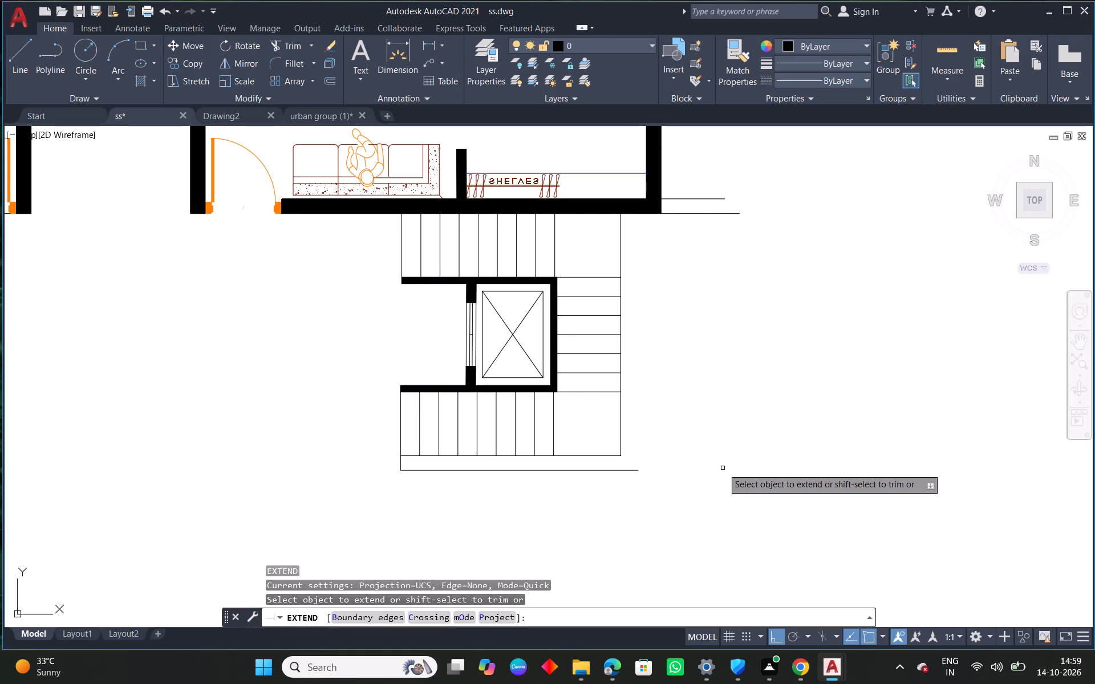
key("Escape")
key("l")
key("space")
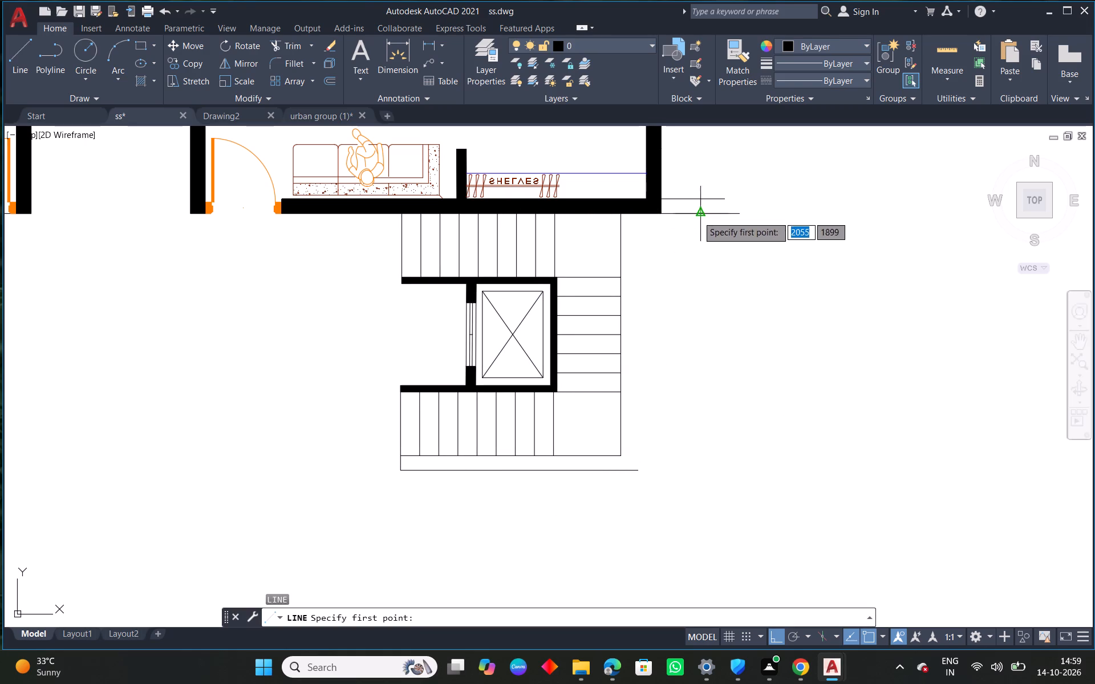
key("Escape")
Delete the lower of the two horizontal wall lines extending beyond the right-hand shelves wall.
left_click(697, 216)
left_click(688, 208)
key("Delete")
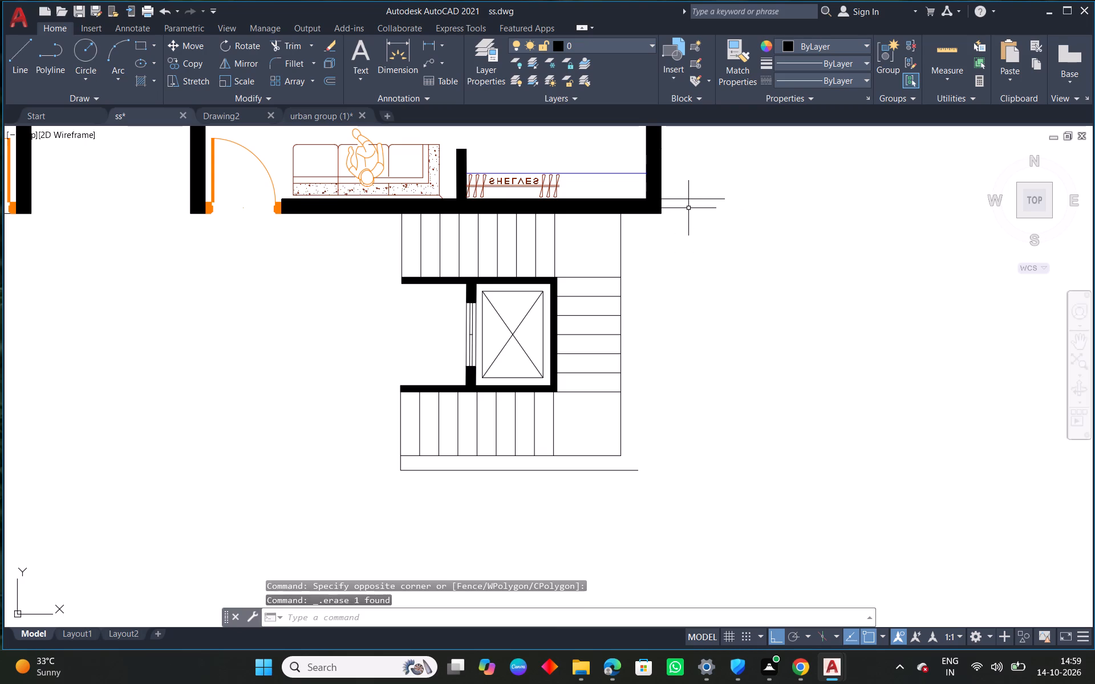
Draw a vertical line from the upper wall line's outer end down to the level of the staircase's bottom wall line.
type("L")
key("space")
left_click(724, 197)
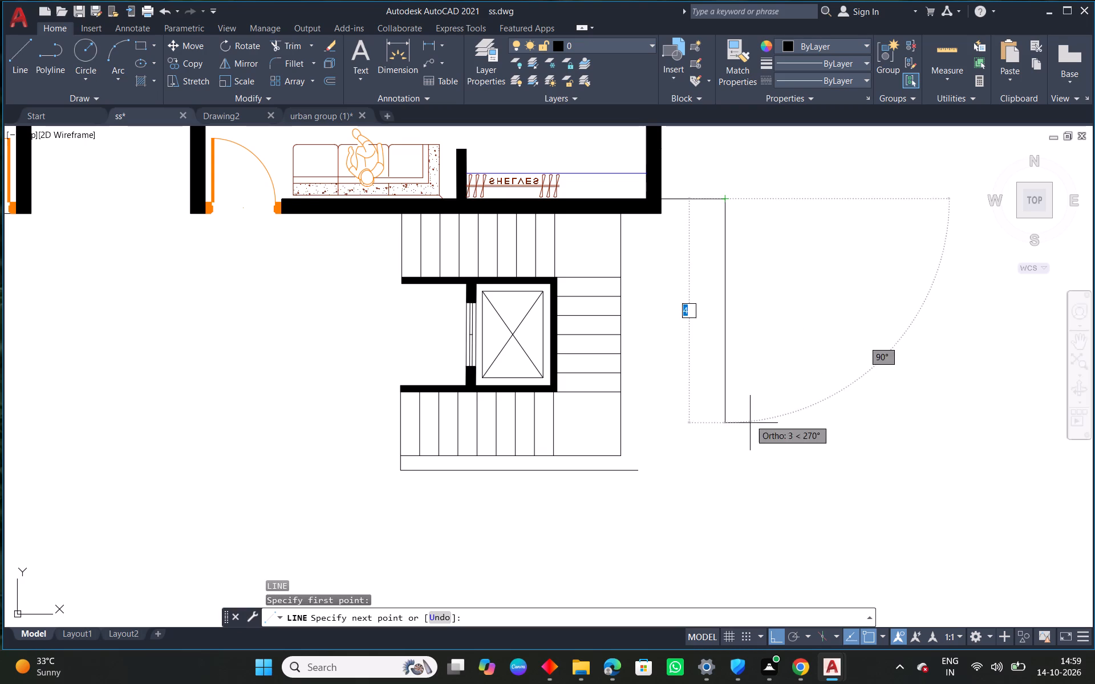
left_click(746, 471)
key("Escape")
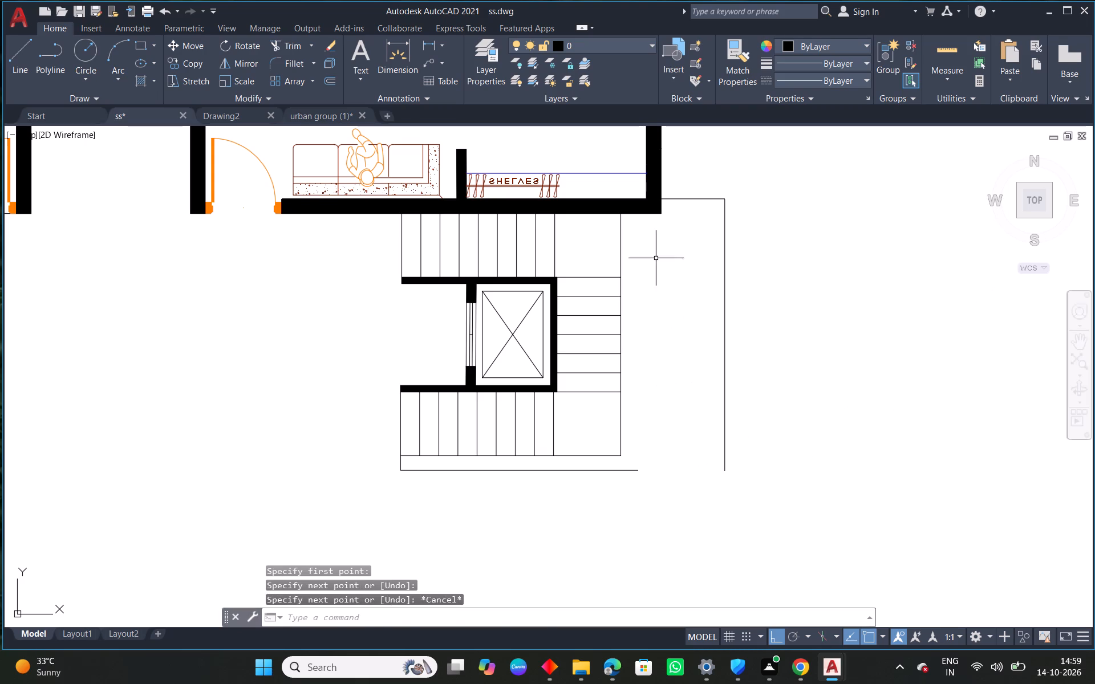
Move the right-hand staircase and lift outward so the bottom wall line's end meets the new vertical line's lower end.
left_click_drag(658, 250, 653, 265)
left_click(335, 526)
type("M")
key("space")
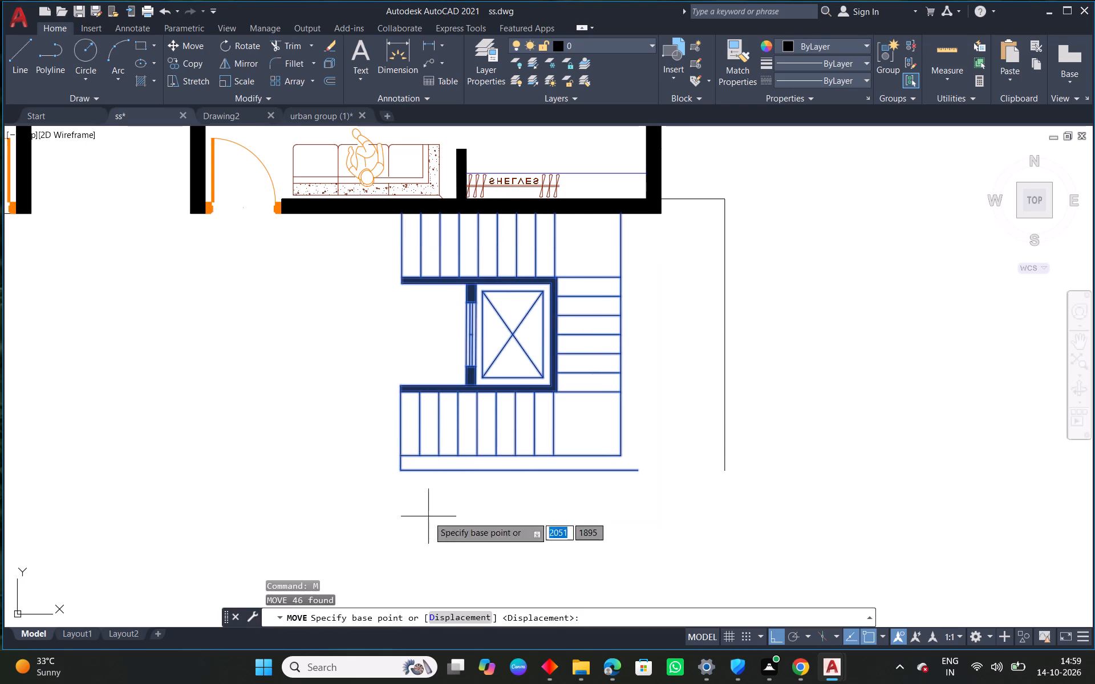
left_click(636, 469)
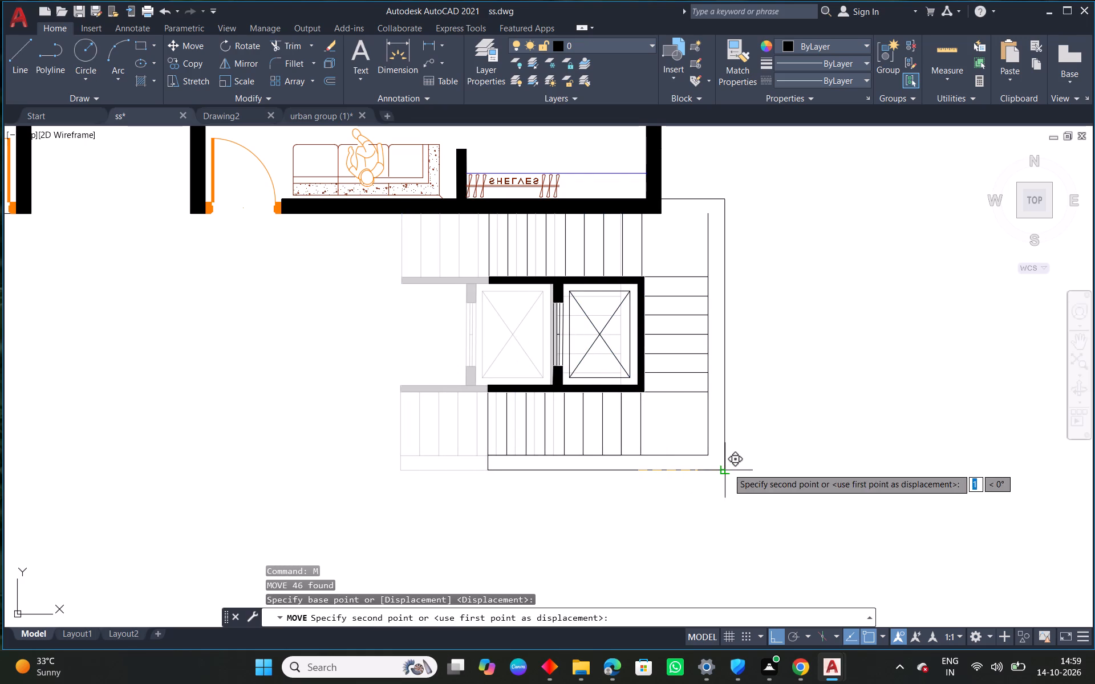
left_click(728, 468)
key("Escape")
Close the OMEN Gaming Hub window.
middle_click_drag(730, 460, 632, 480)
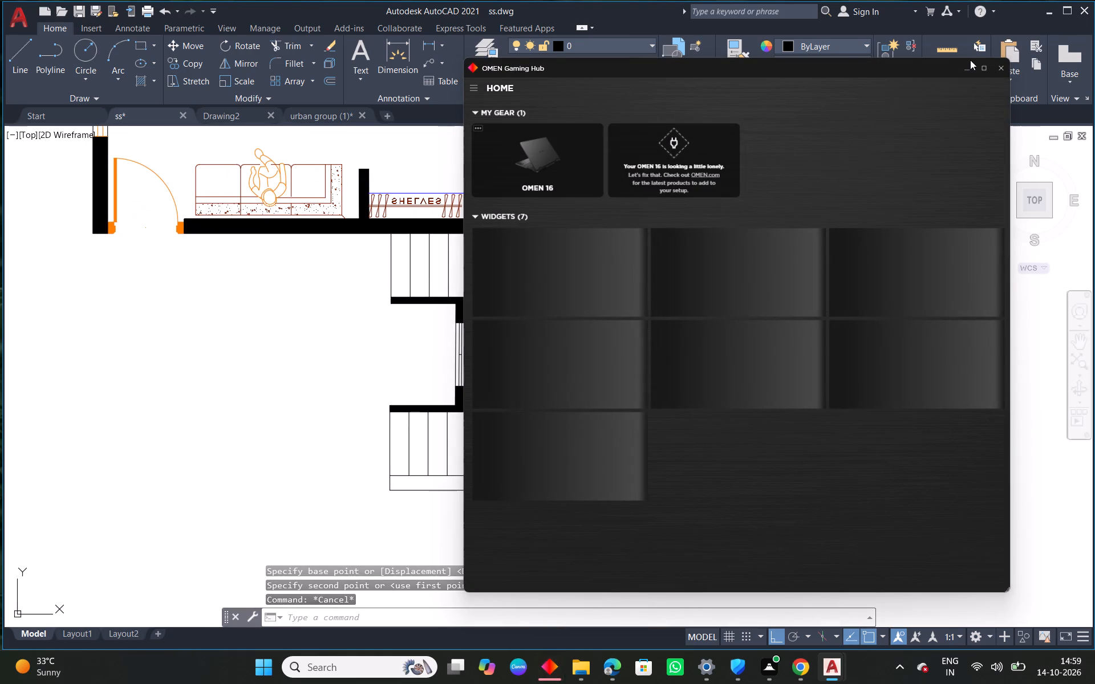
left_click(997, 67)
Delete the old vertical line along the outer ends of the right-hand staircase's side treads.
scroll(624, 284, "up", 1)
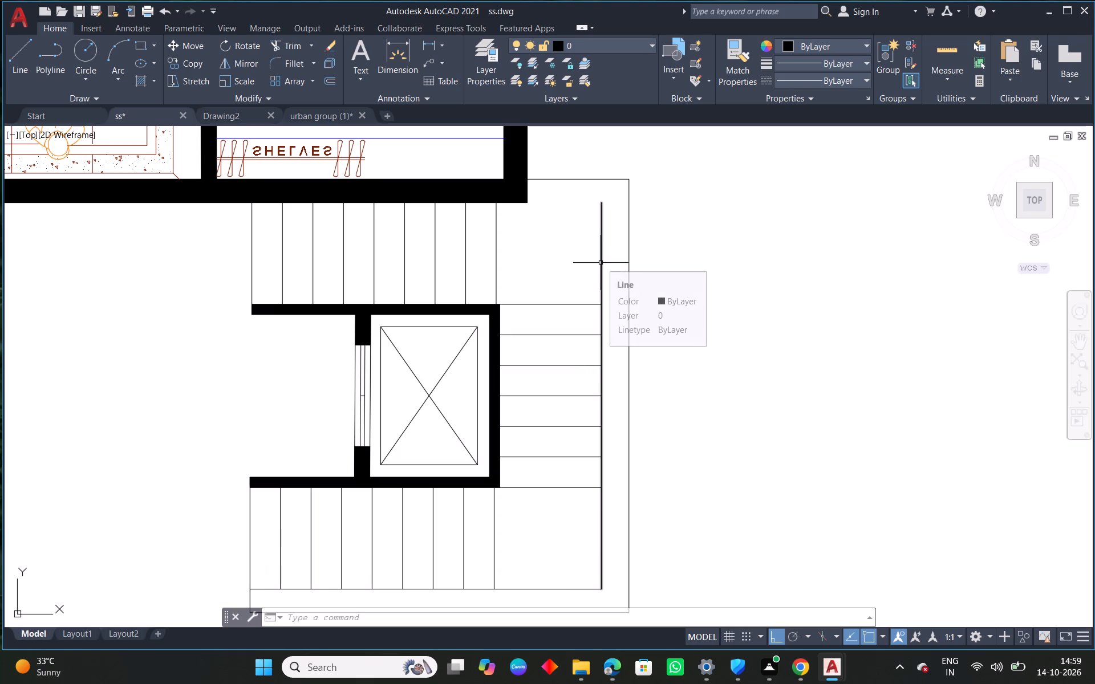
left_click(601, 263)
key("Delete")
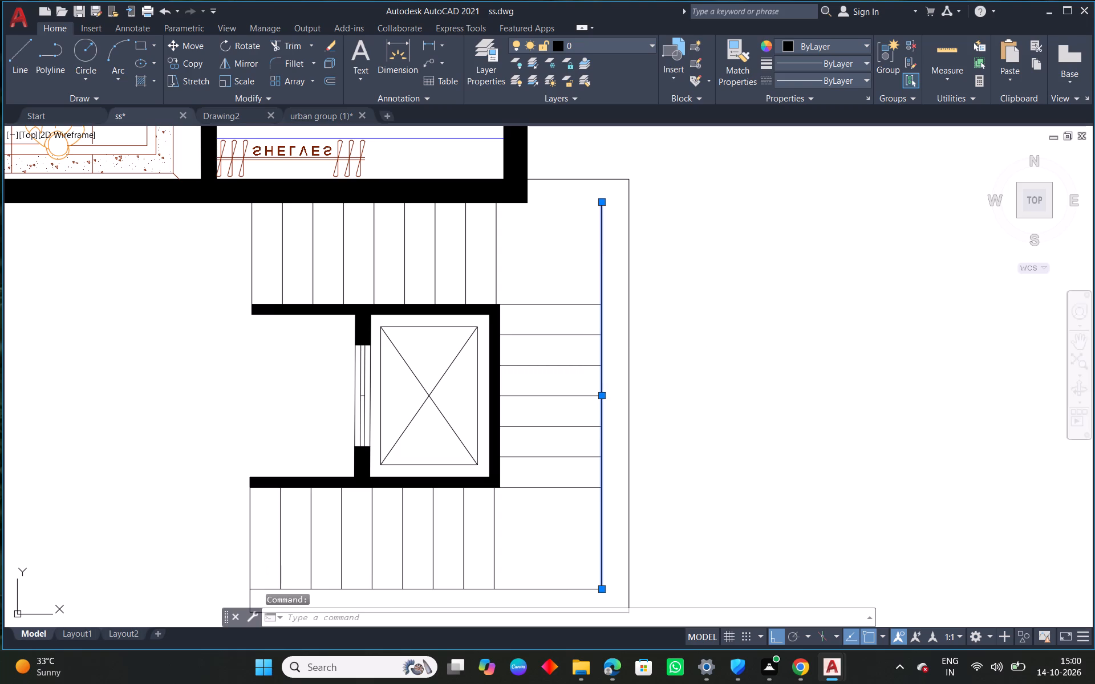
key("Escape")
Offset the new outer vertical line and the upper horizontal wall line inward by 0.23.
type("O 0.23")
key("Return")
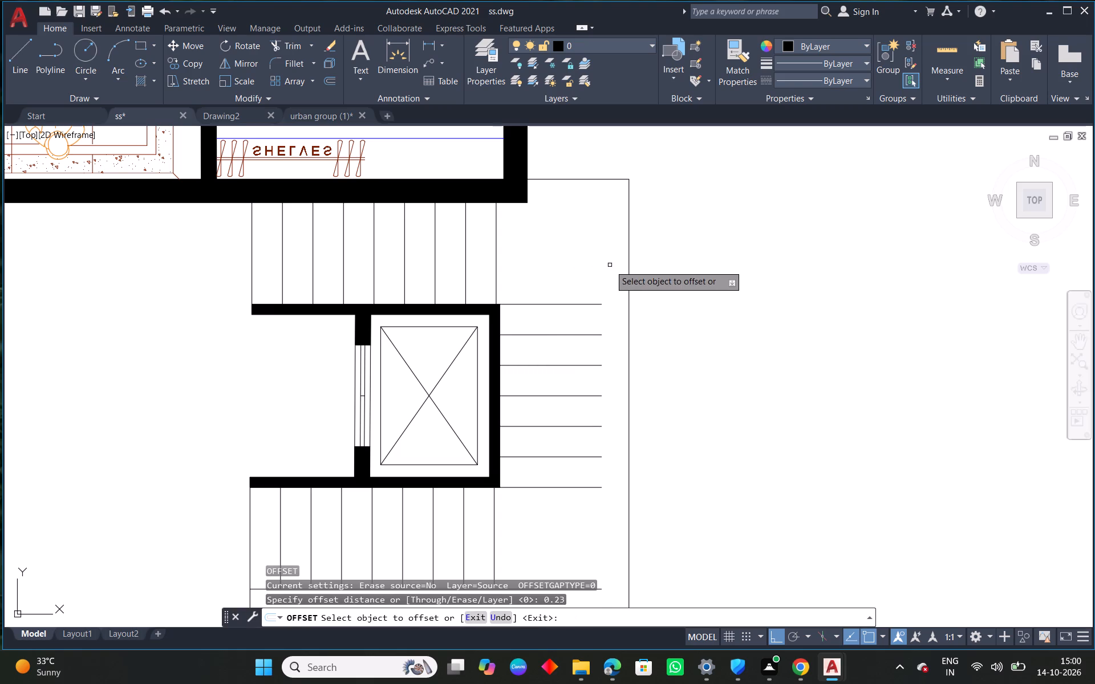
left_click(629, 276)
left_click(593, 290)
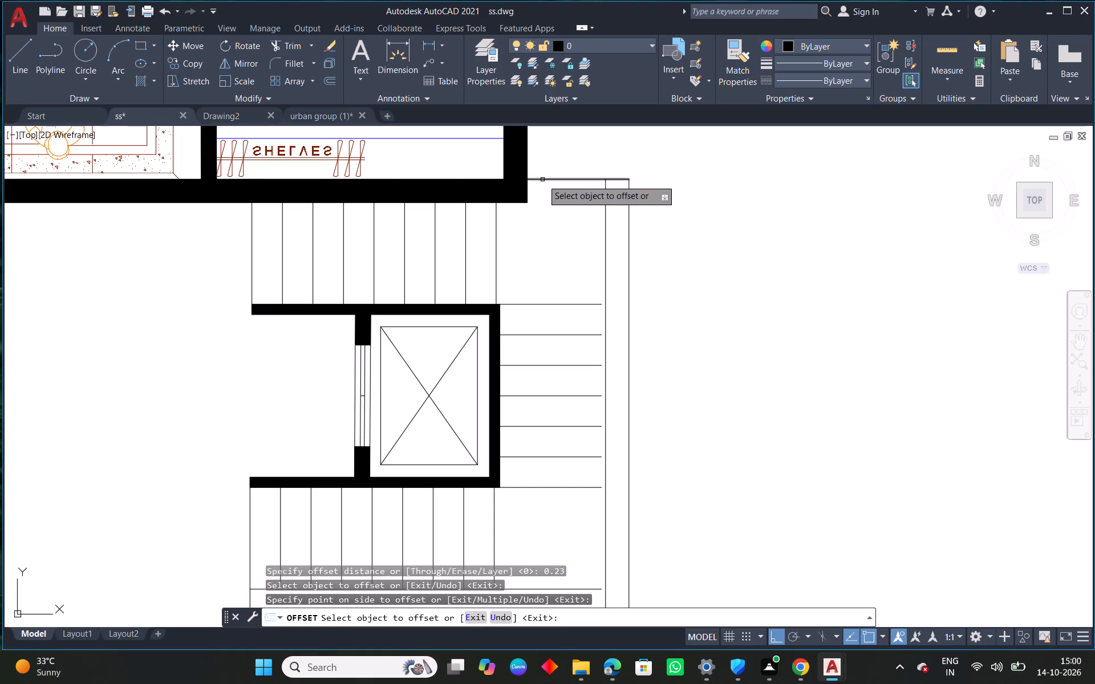
left_click(542, 179)
left_click(542, 209)
key("Escape")
Fillet the two inner offset lines with radius 0 into a sharp corner at the upper outer end of the staircase.
type("F")
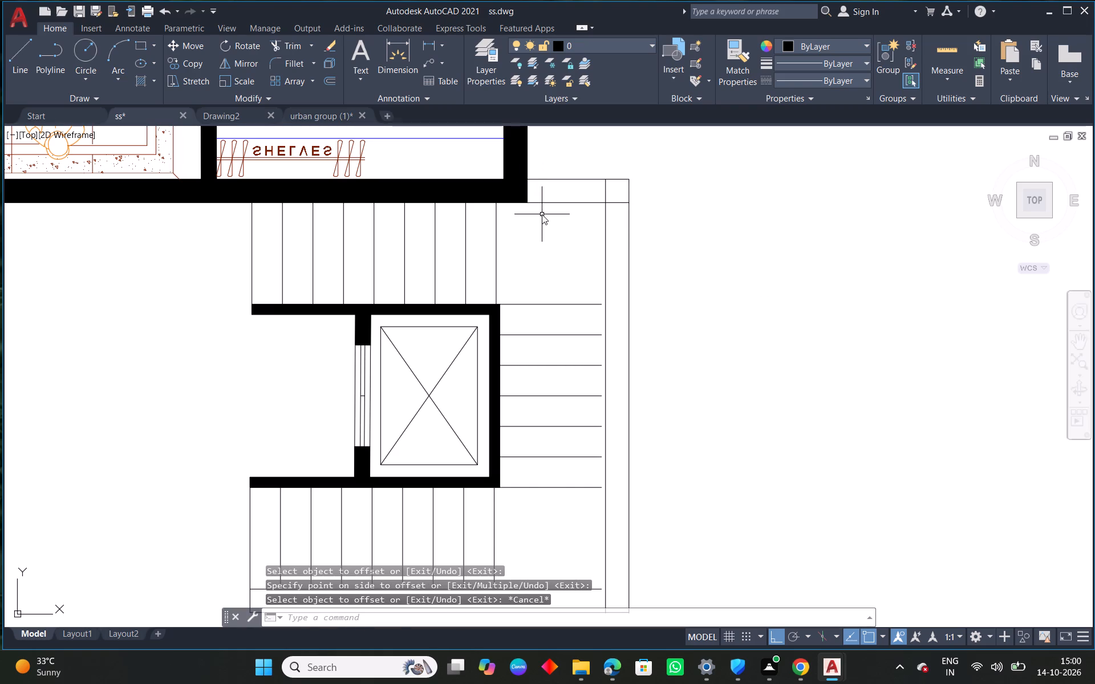
key("space")
left_click(585, 201)
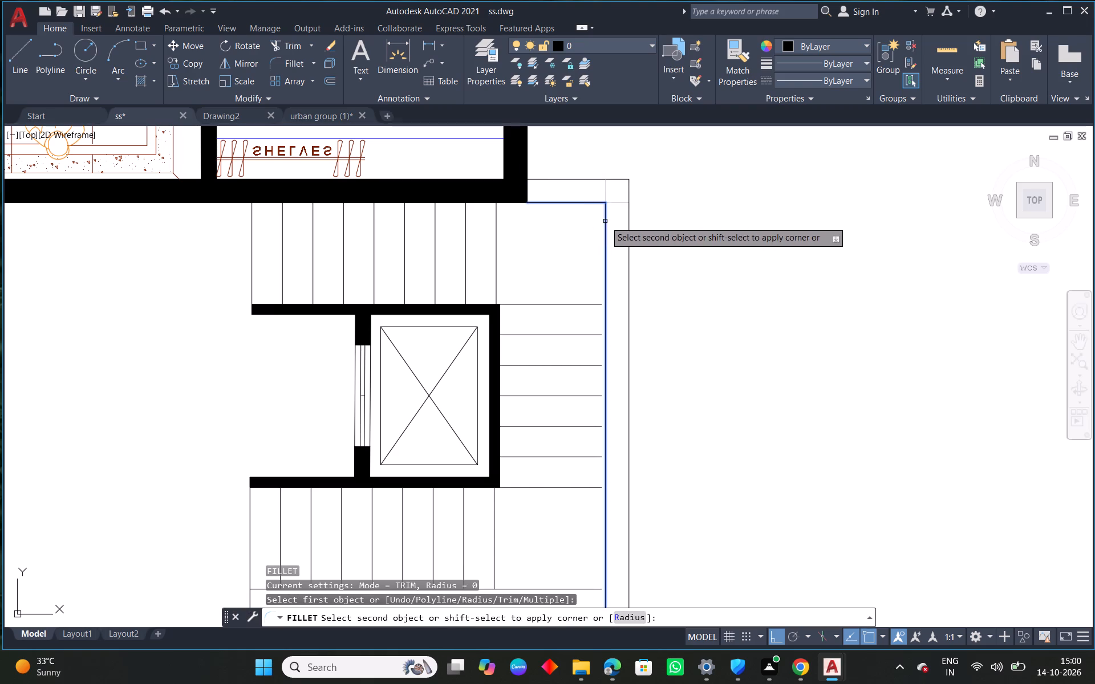
left_click(605, 221)
key("Escape")
Move the right-hand staircase and lift slightly outward so the side treads' ends meet the inner vertical wall line.
scroll(566, 280, "down", 2)
middle_click_drag(555, 320, 582, 270)
scroll(583, 344, "up", 1)
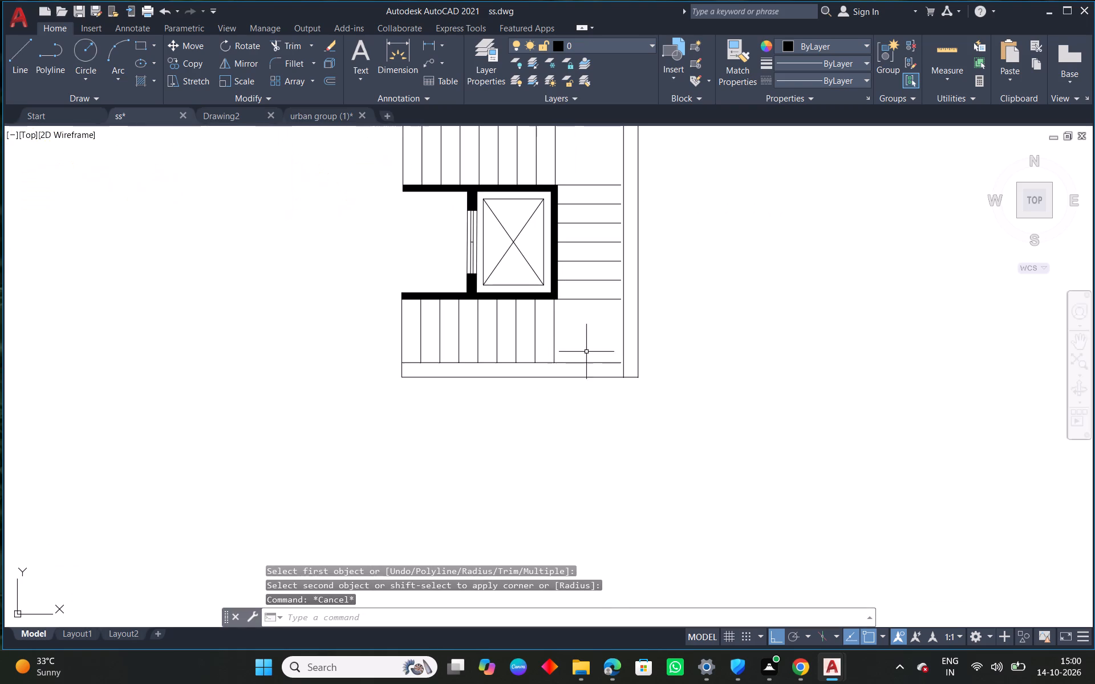
left_click_drag(582, 396, 582, 385)
middle_click_drag(569, 219, 550, 347)
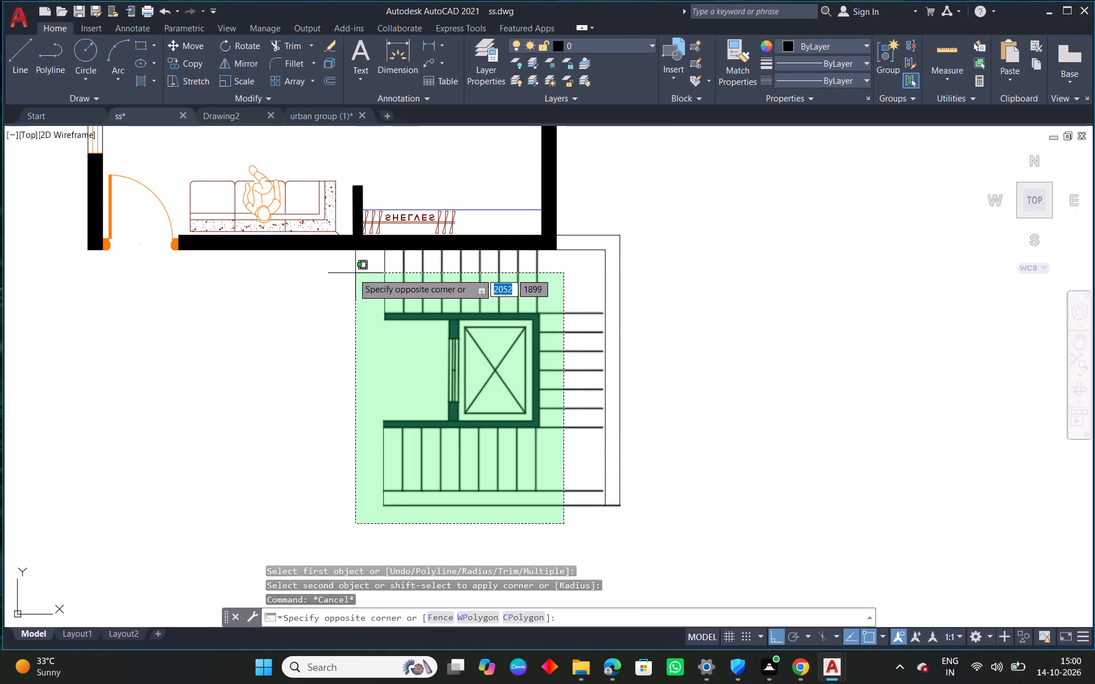
left_click(351, 273)
scroll(620, 372, "up", 2)
key("m")
key("space")
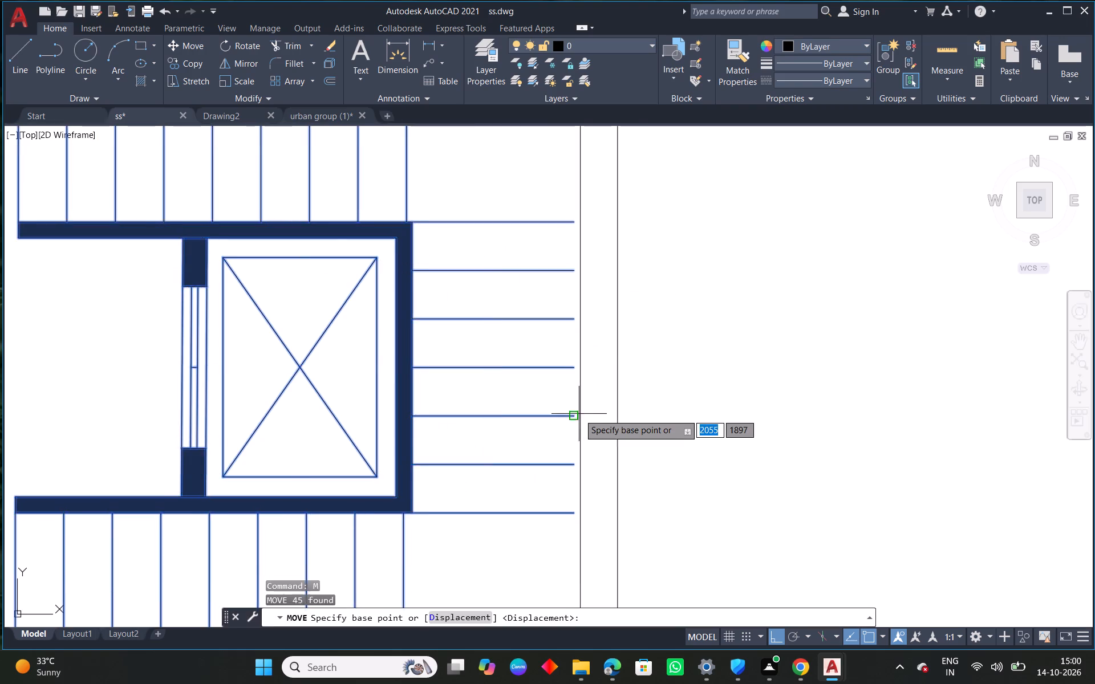
scroll(579, 414, "up", 2)
left_click(563, 421)
left_click(579, 418)
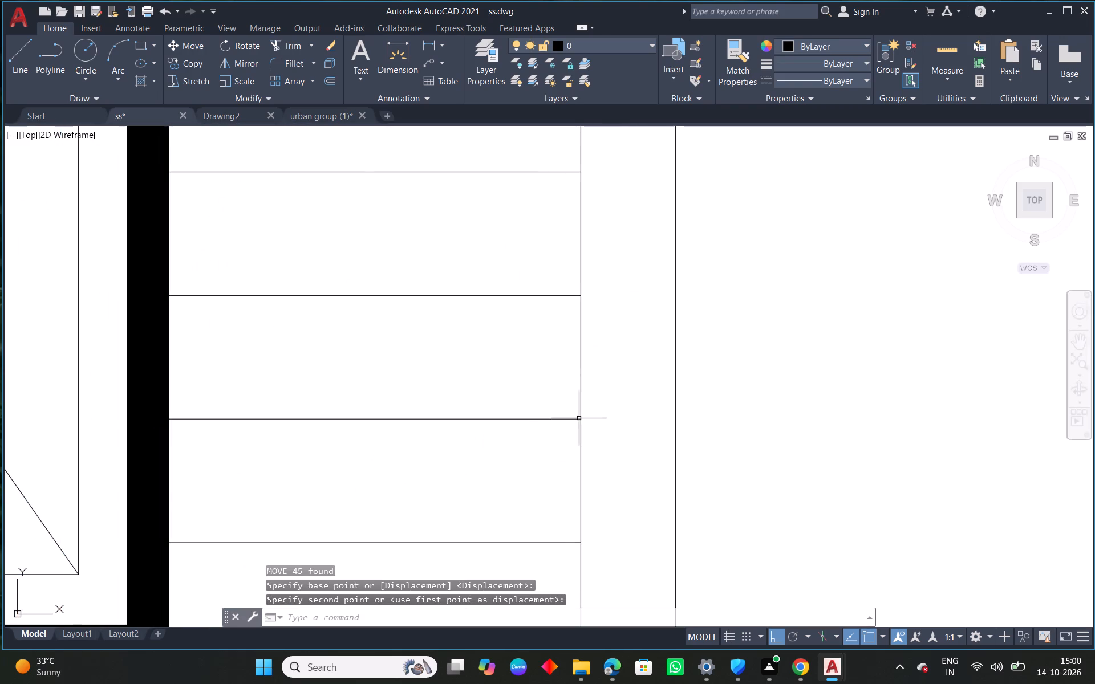
Move the staircase's bottom outer wall line so its outer end meets the lower end of the outer vertical line.
scroll(490, 332, "down", 2)
middle_click_drag(498, 445, 511, 124)
scroll(550, 335, "up", 2)
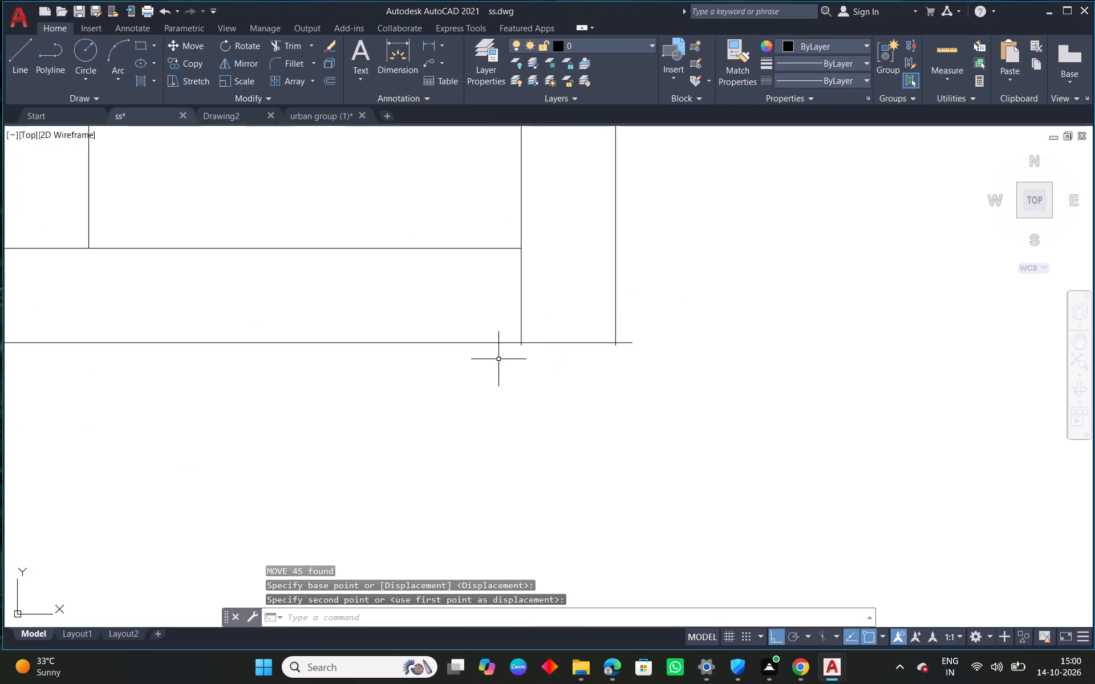
left_click_drag(483, 329, 475, 357)
left_click(465, 377)
type("M")
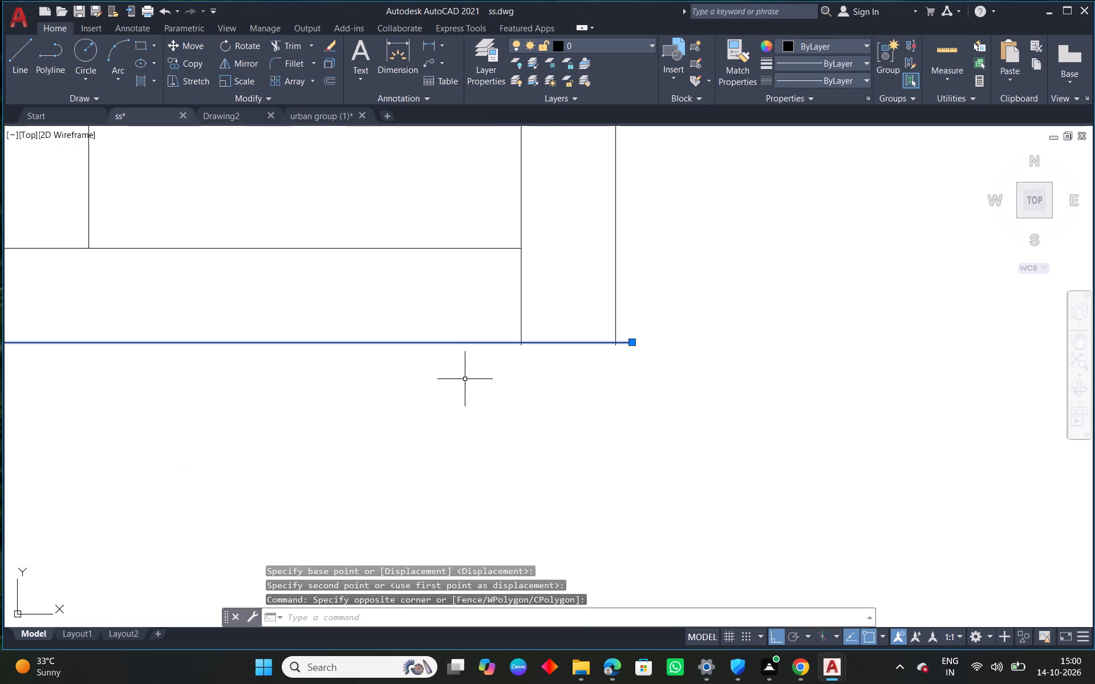
key("space")
scroll(653, 335, "up", 3)
left_click(567, 365)
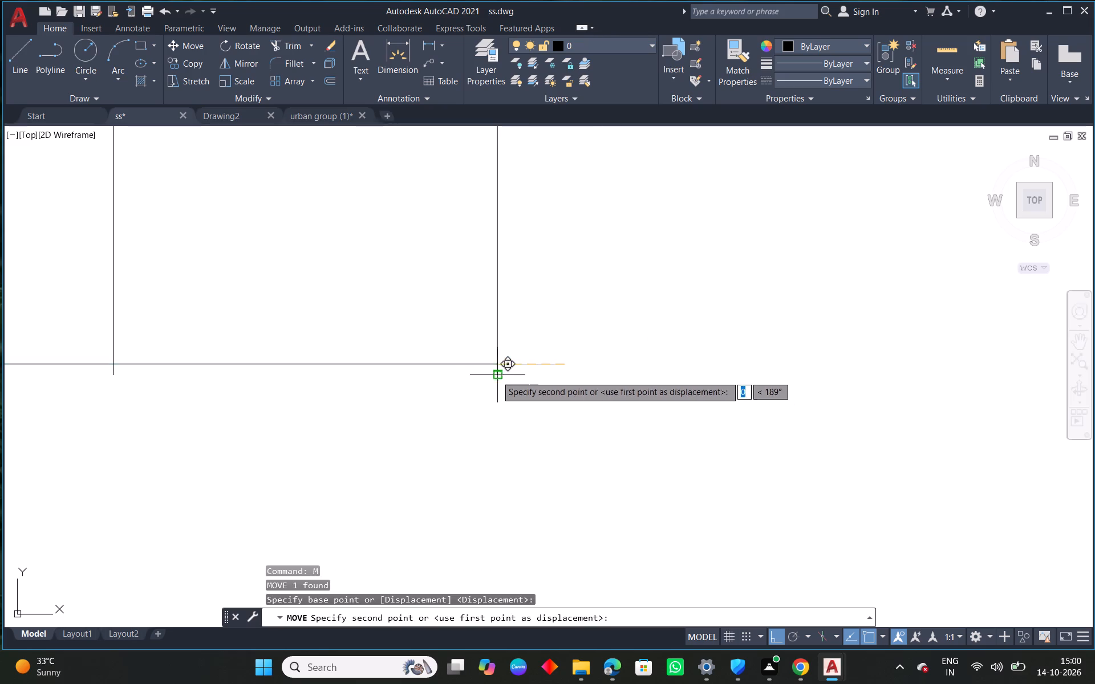
left_click(494, 373)
Fillet the bottom outer wall line with the short vertical end line at its inner end, using radius 0.
scroll(553, 408, "down", 3)
middle_click_drag(392, 420, 604, 430)
scroll(605, 430, "down", 2)
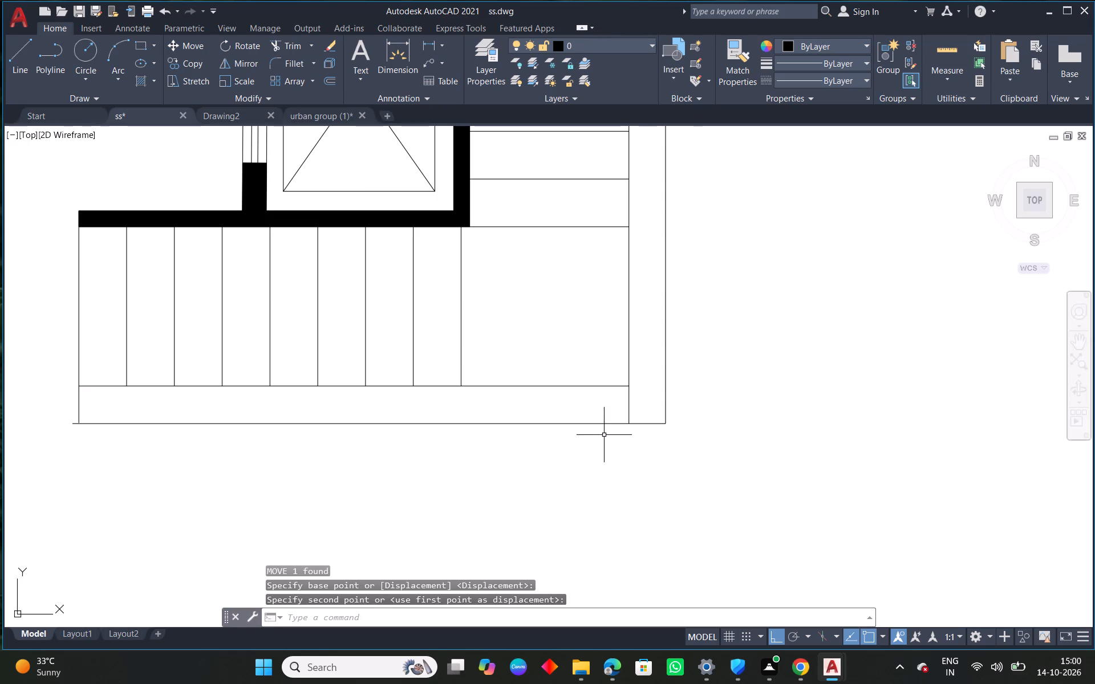
middle_click_drag(461, 370, 652, 295)
scroll(216, 326, "up", 2)
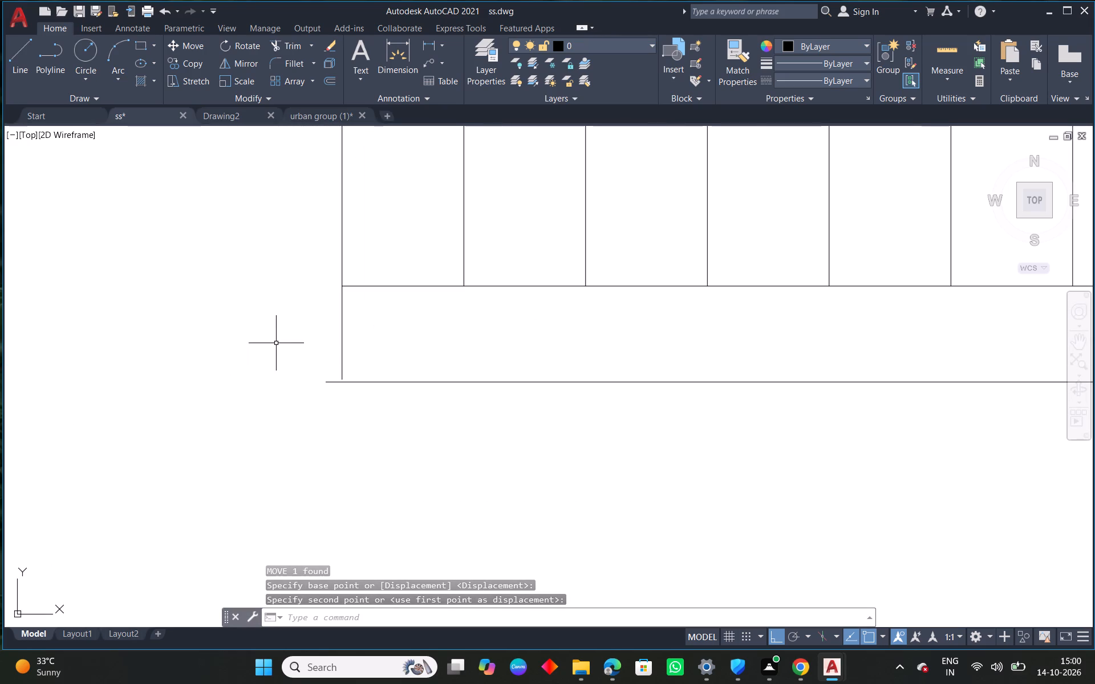
key("f")
key("space")
left_click(355, 381)
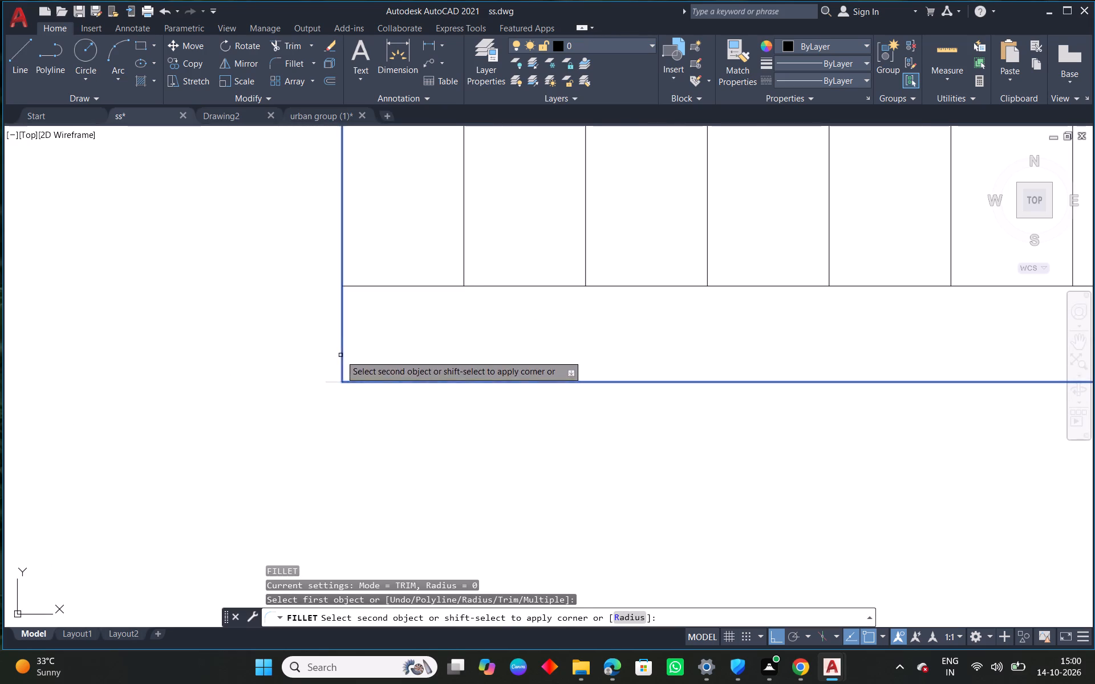
left_click(340, 357)
Fillet the inner bottom and inner vertical wall lines with radius 0 at the staircase's lower outer corner.
scroll(419, 383, "down", 3)
middle_click_drag(699, 345, 619, 389)
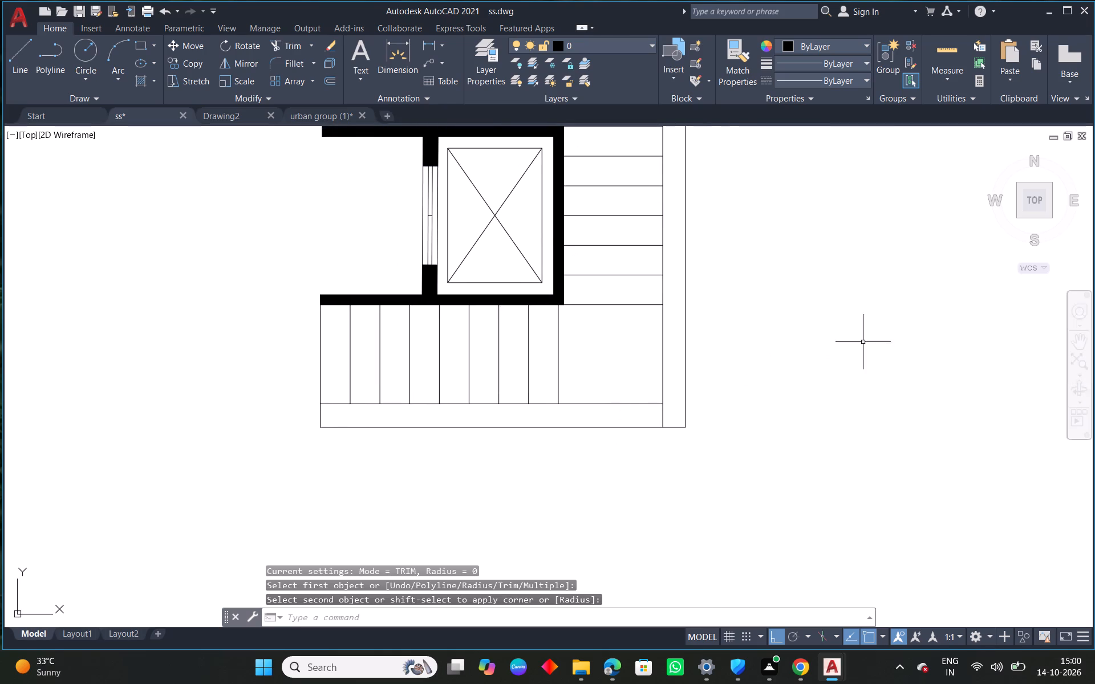
scroll(650, 404, "up", 3)
right_click(615, 304)
left_click(691, 320)
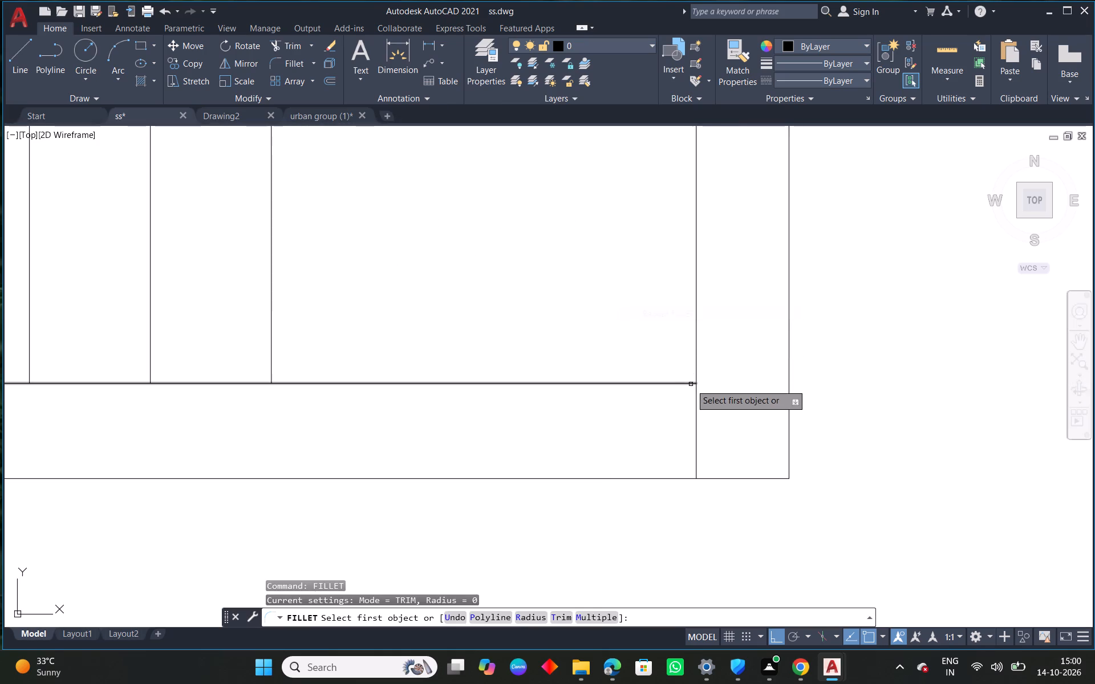
left_click(686, 384)
left_click(695, 372)
Hatch the space between the right-hand staircase's outer wall lines with a solid black fill (0,0,0).
scroll(575, 454, "down", 4)
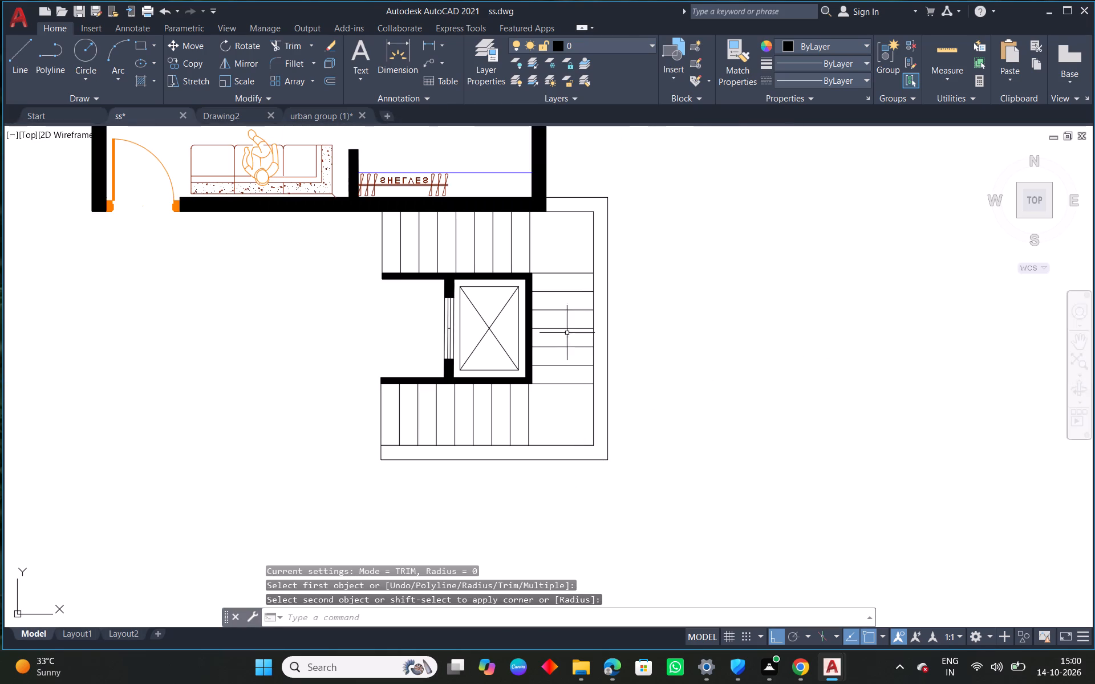
scroll(602, 153, "up", 3)
scroll(604, 304, "down", 3)
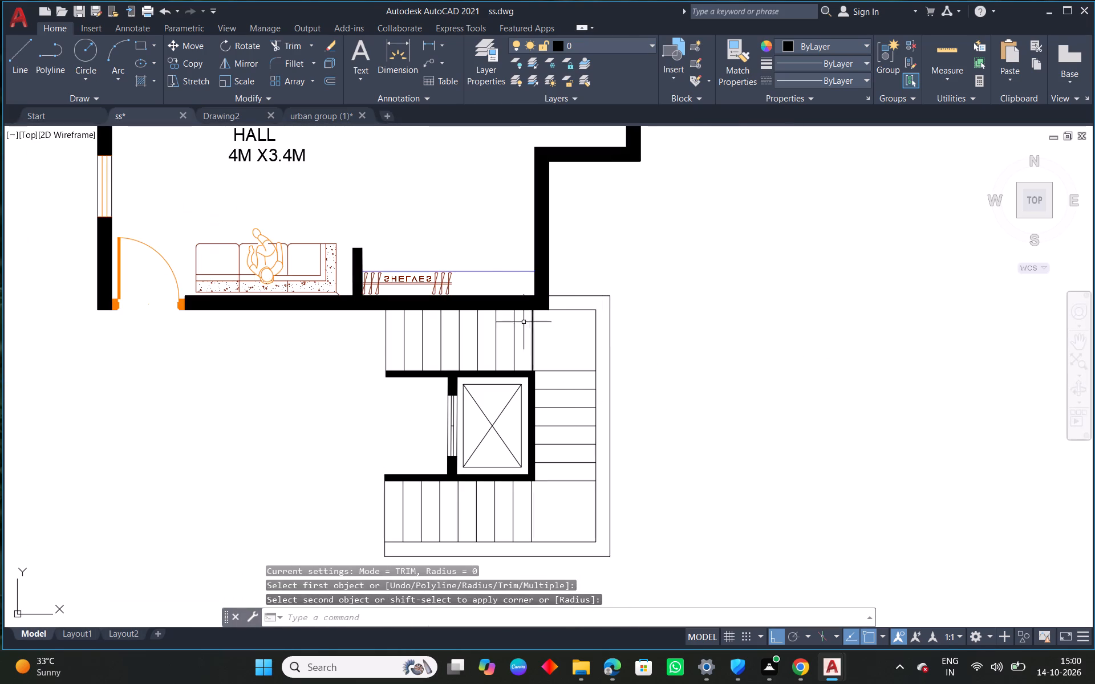
middle_click_drag(667, 519, 719, 386)
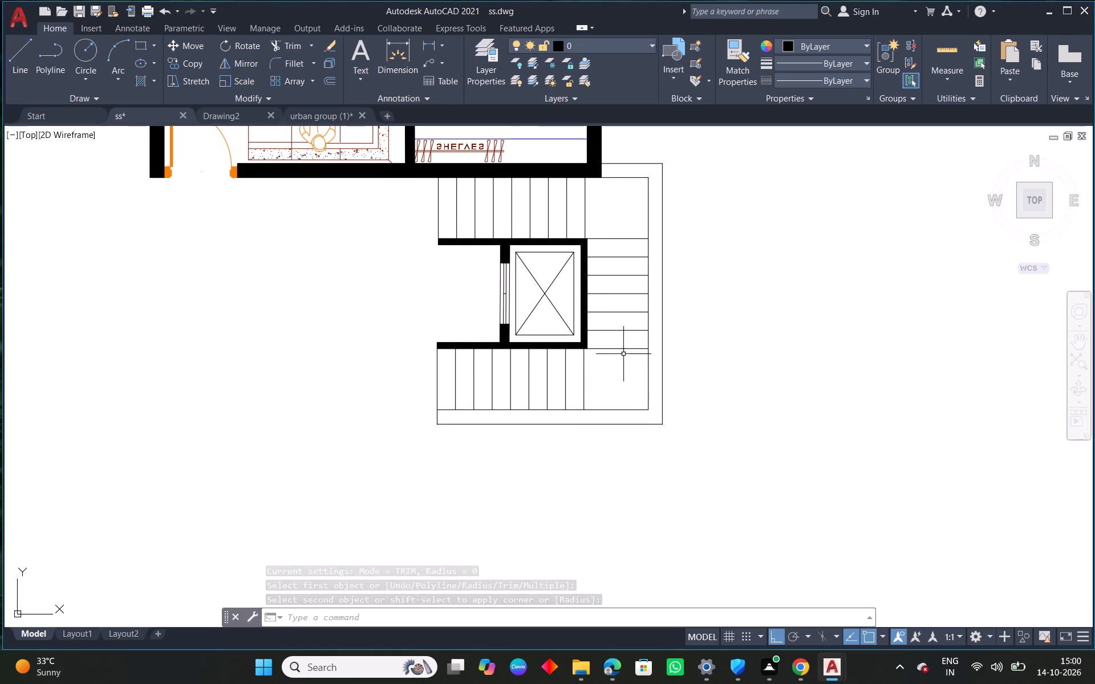
right_click(270, 266)
left_click(367, 286)
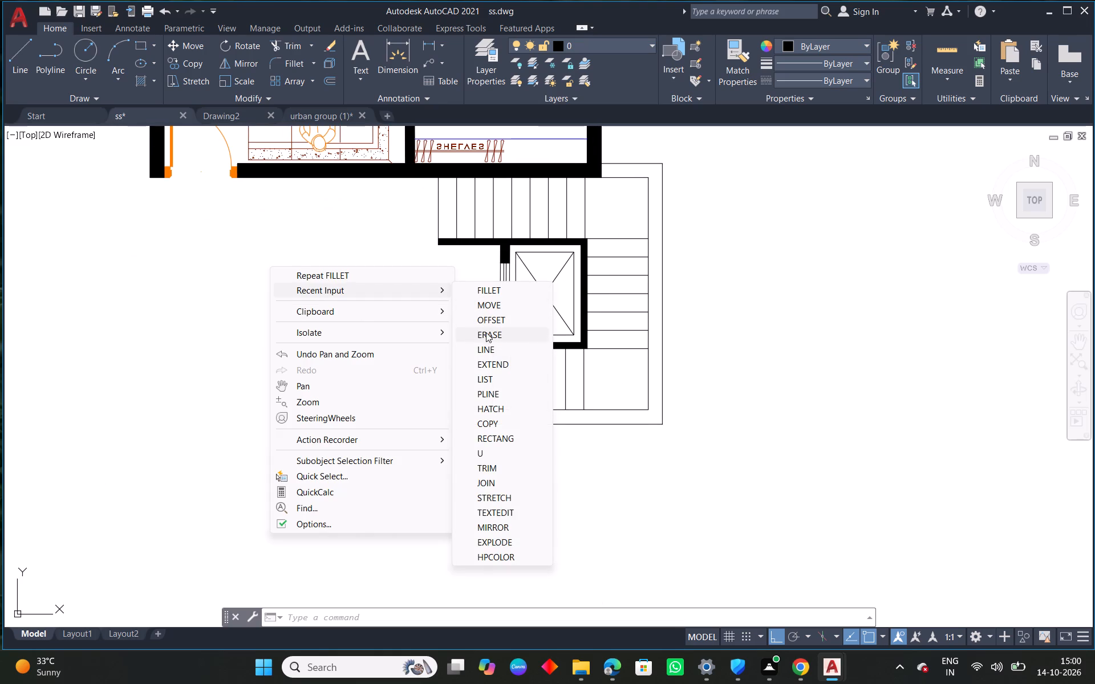
left_click(517, 414)
left_click(567, 421)
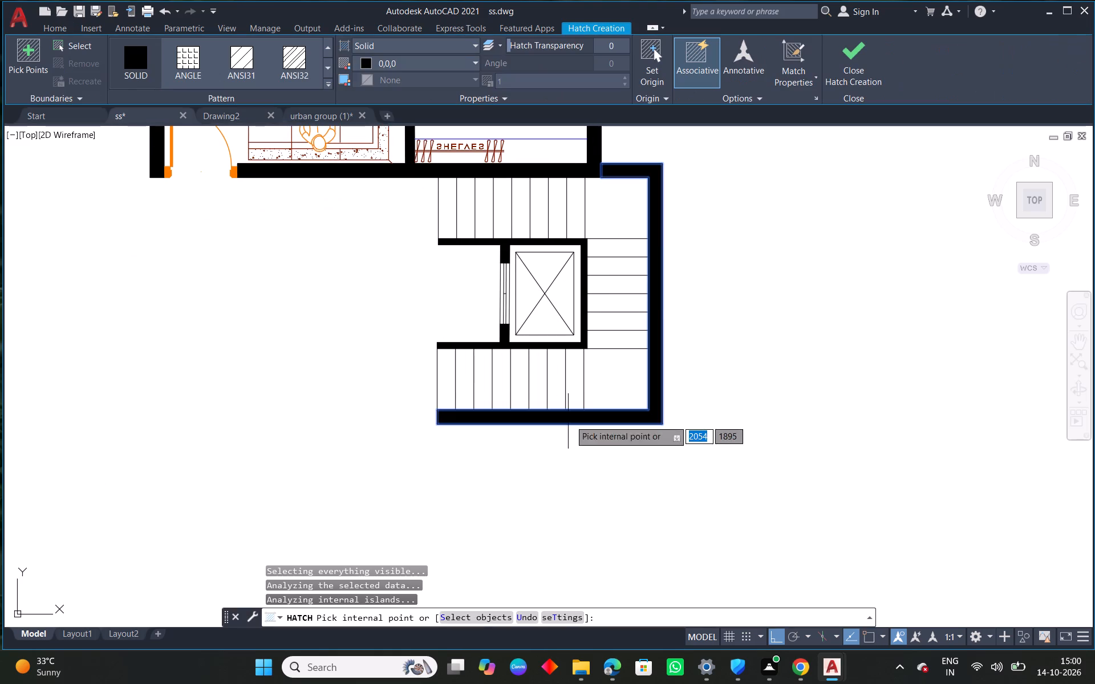
right_click(684, 235)
left_click(724, 246)
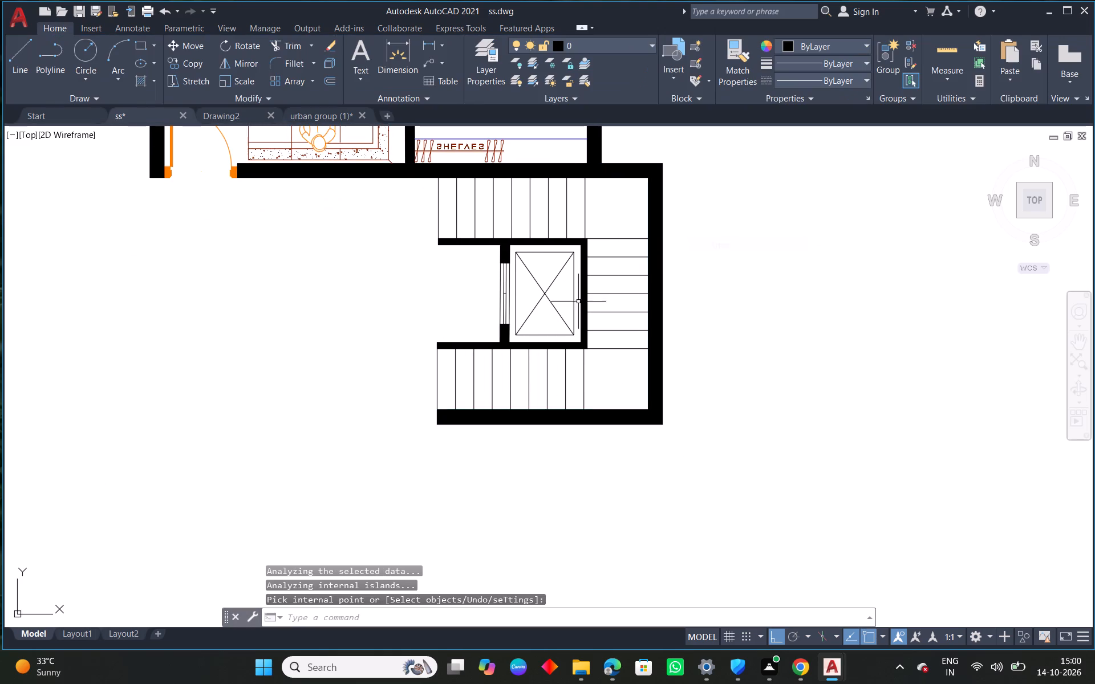
Shorten the left hall's bottom outer wall line to the door jamb on the sofa side, clearing the door opening.
scroll(582, 340, "down", 3)
middle_click_drag(545, 397, 644, 391)
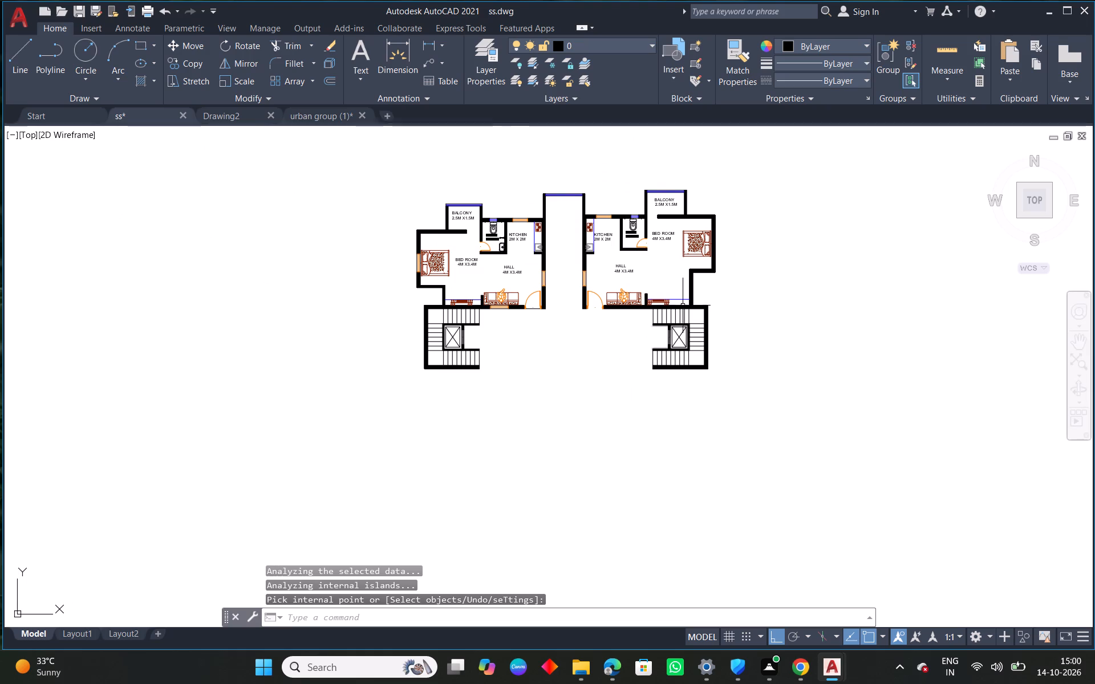
scroll(697, 266, "up", 1)
middle_click_drag(626, 270, 623, 298)
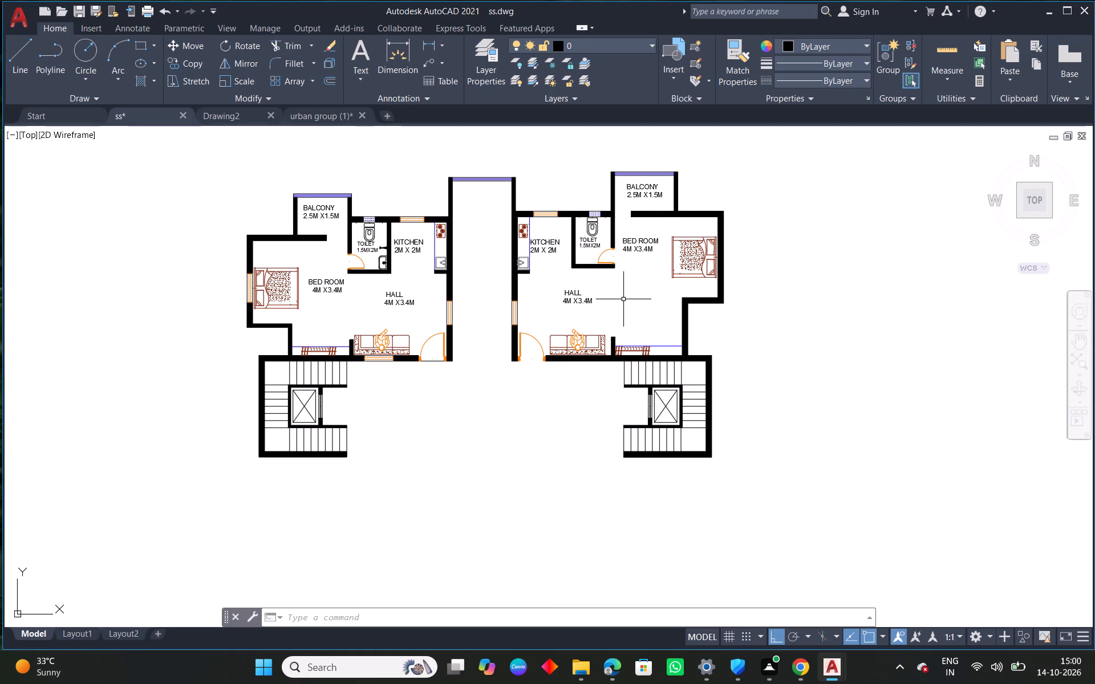
scroll(414, 360, "up", 2)
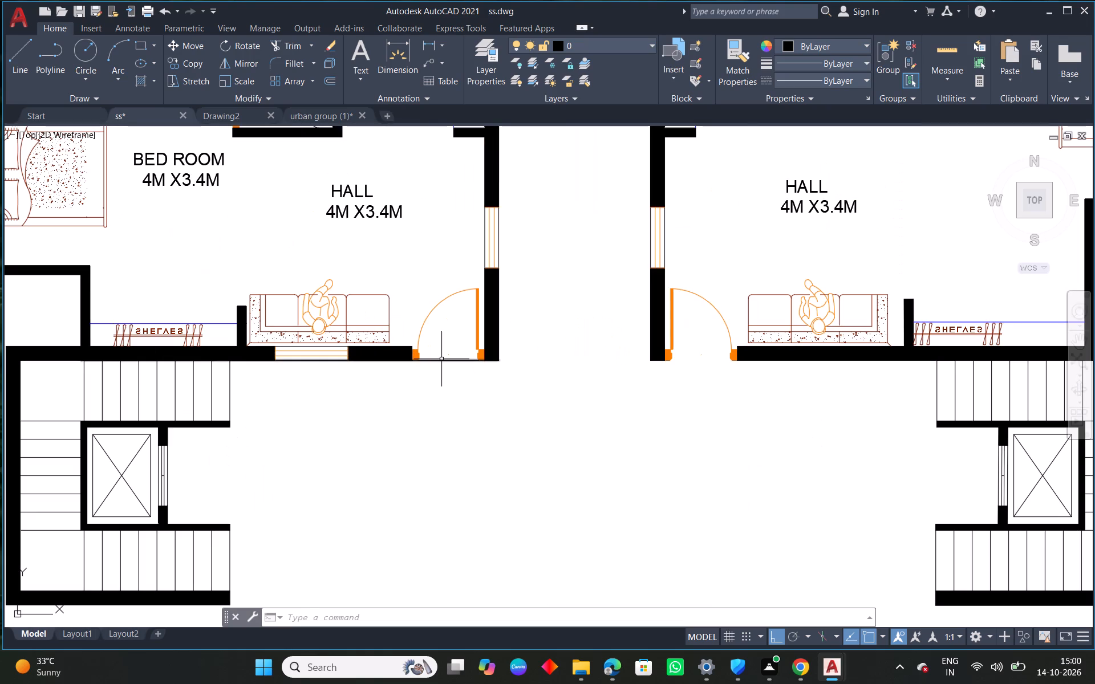
left_click(441, 359)
scroll(492, 364, "up", 2)
left_click(507, 353)
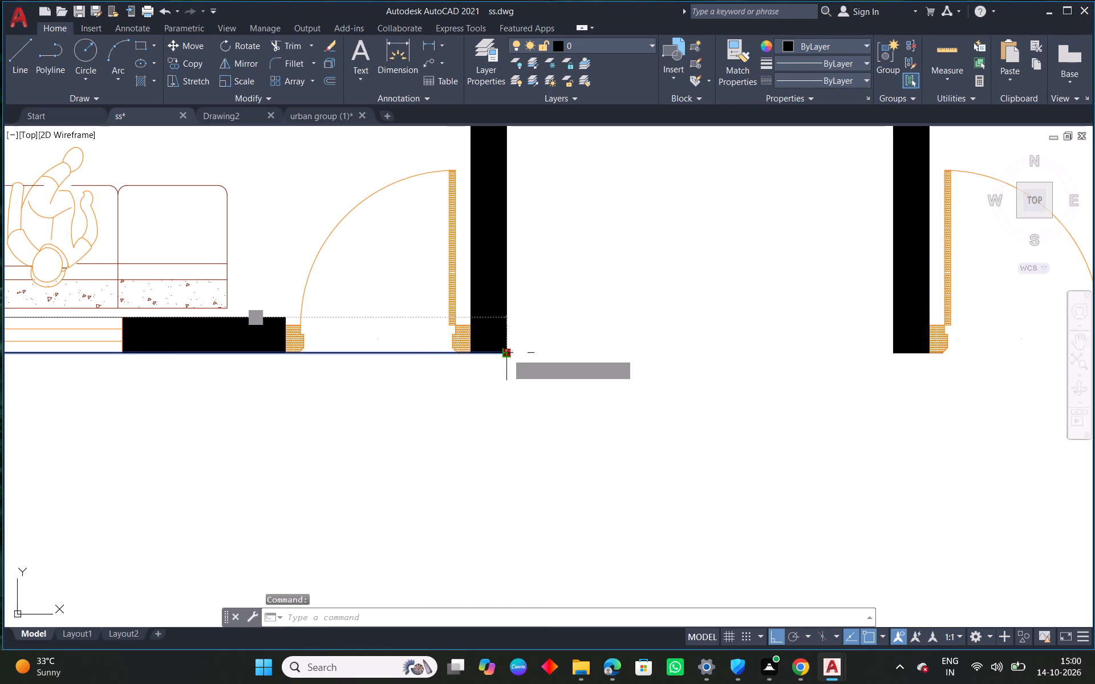
left_click(286, 355)
right_click(289, 355)
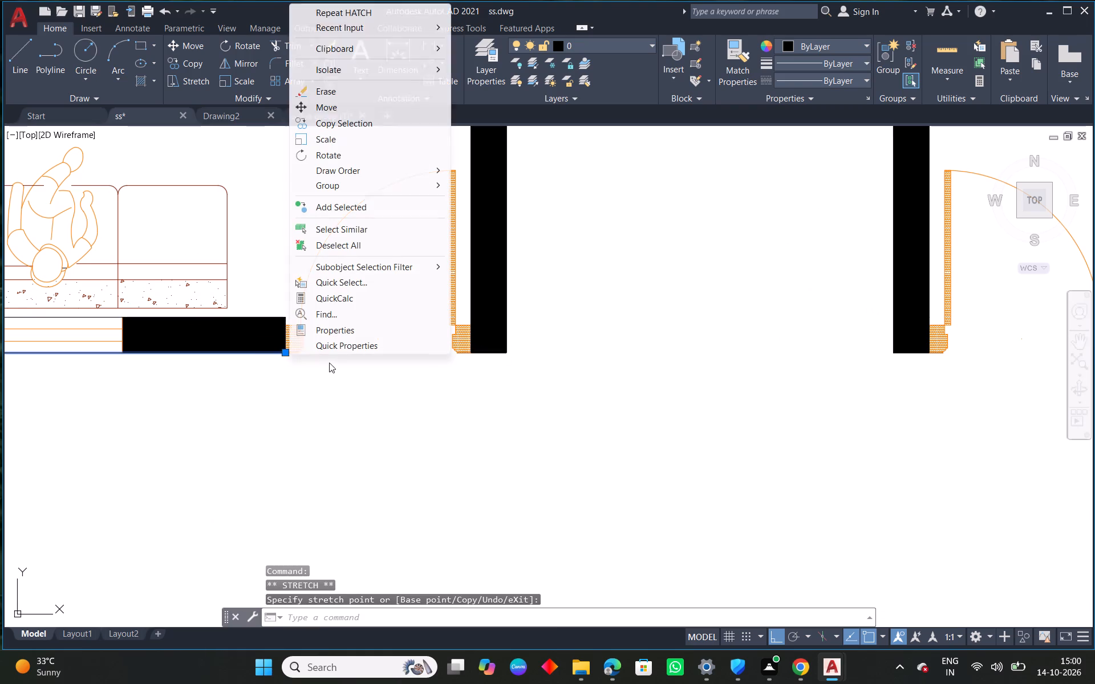
key("Escape")
key("grave")
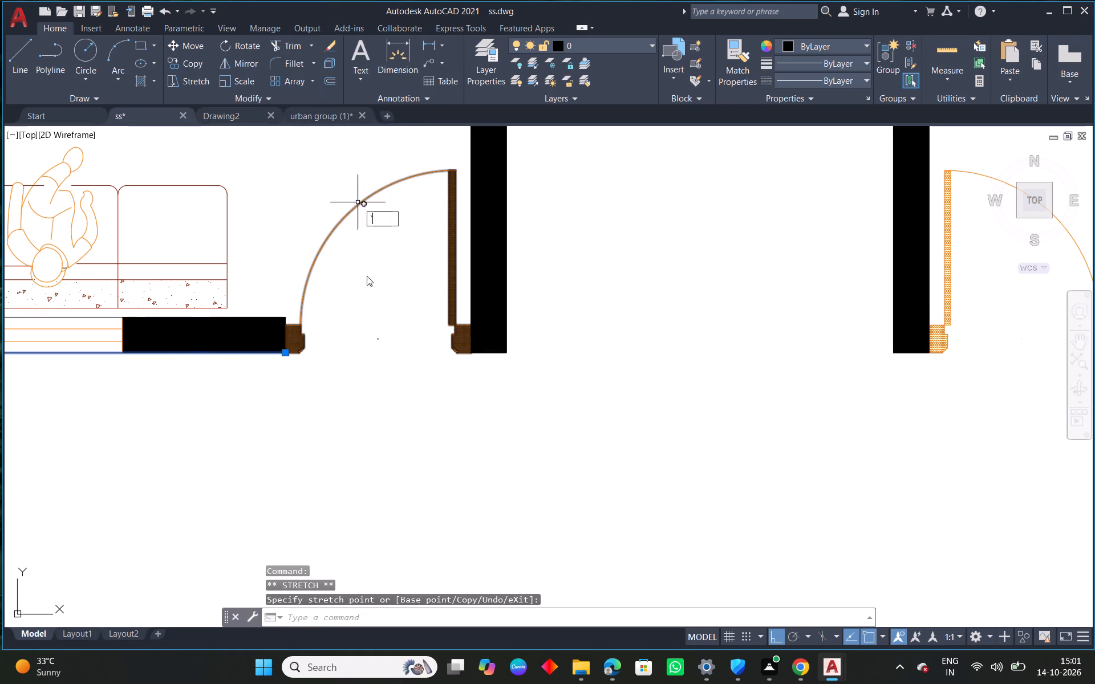
scroll(377, 377, "down", 2)
key("Escape")
middle_click_drag(315, 410, 546, 345)
scroll(475, 367, "down", 2)
middle_click_drag(647, 381, 531, 369)
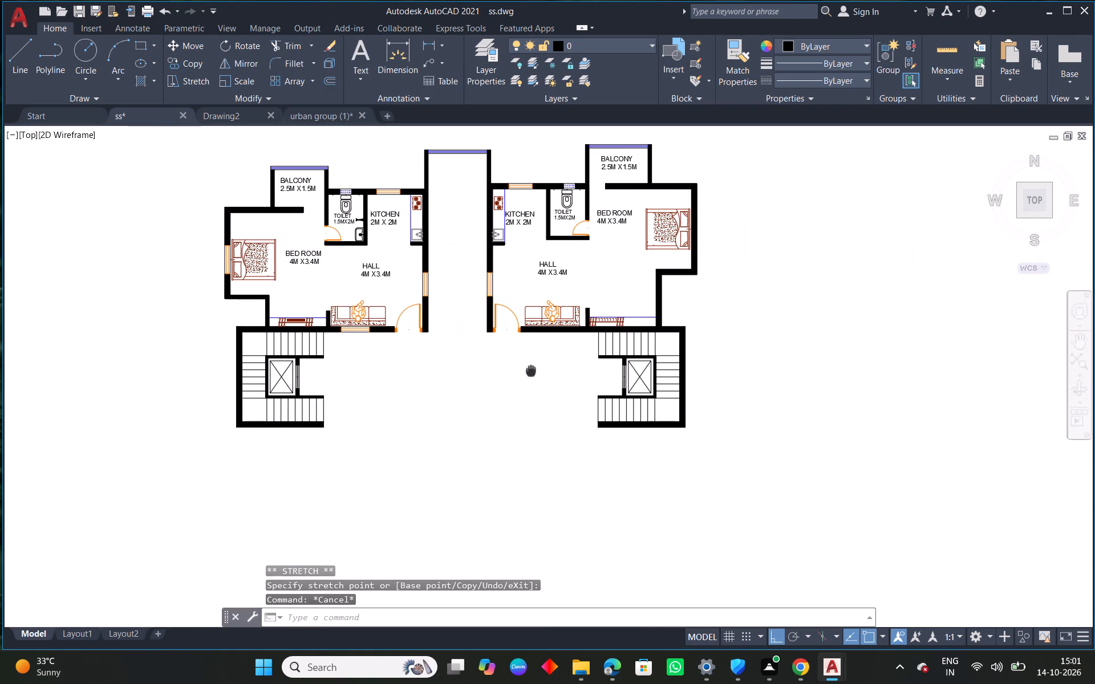
middle_click_drag(531, 369, 530, 369)
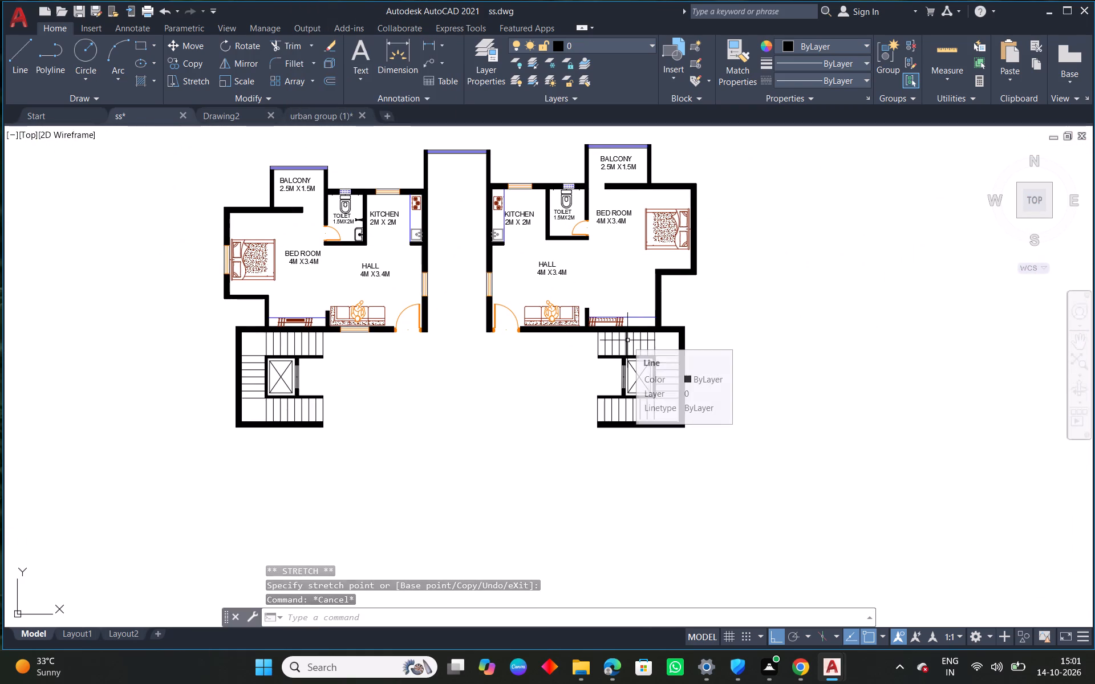
Delete the solid wall hatch of the right-hand unit.
scroll(627, 340, "up", 1)
left_click(677, 268)
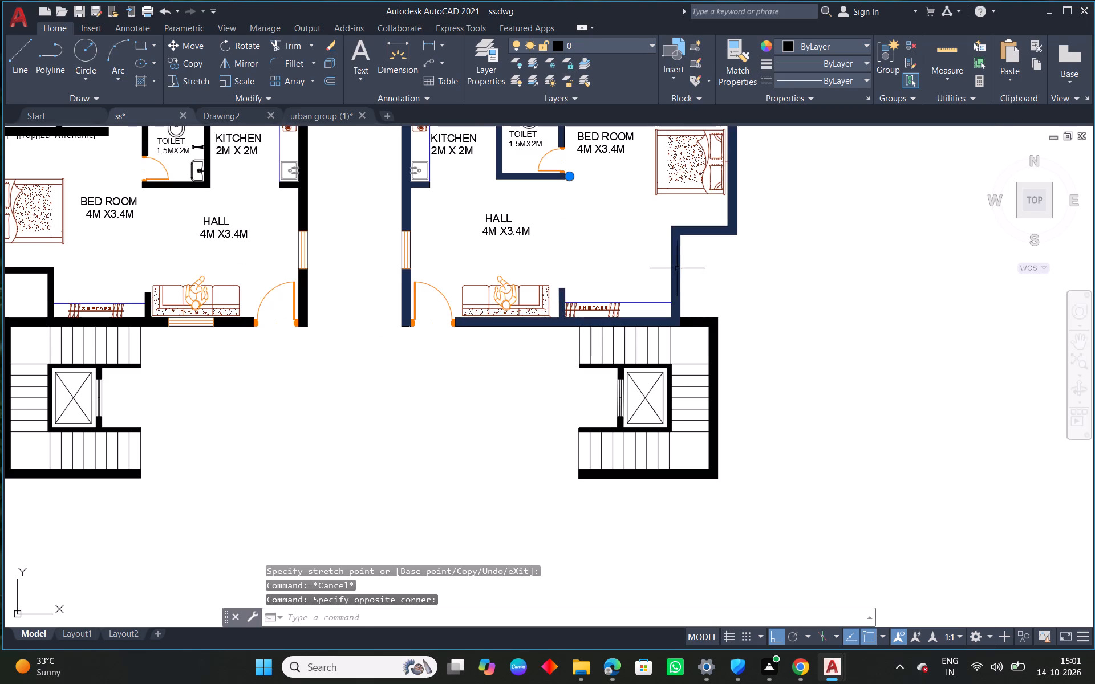
key("Delete")
scroll(647, 348, "down", 1)
middle_click_drag(495, 365, 526, 359)
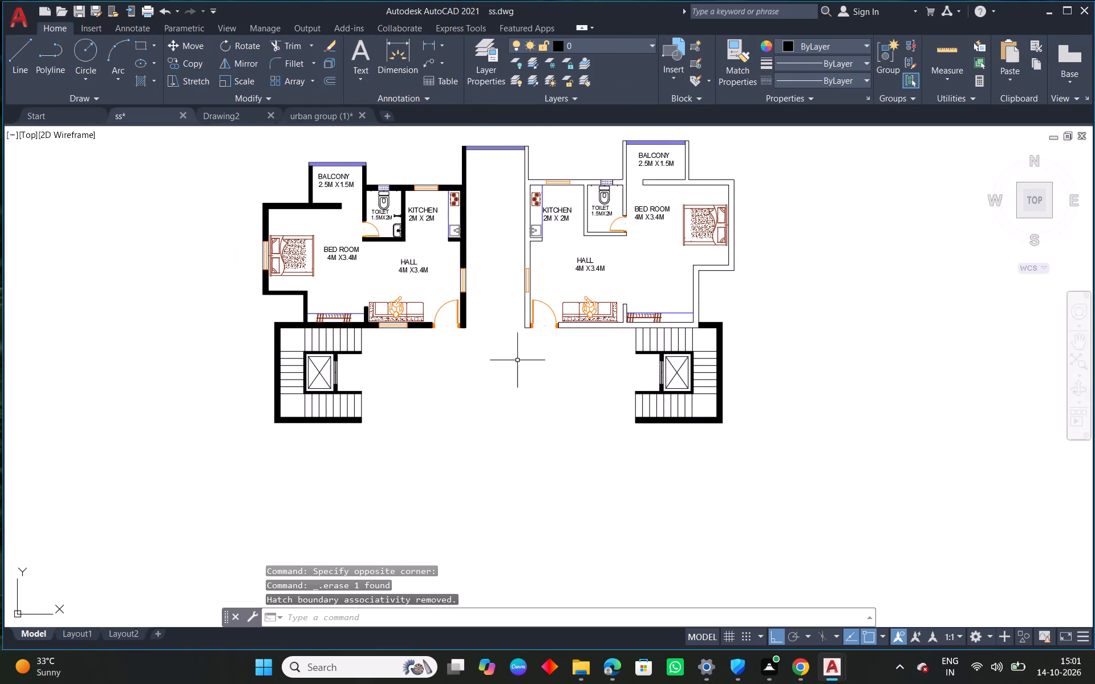
Copy the left hall's bottom-wall window, with its end lines, into the right hall's bottom wall behind the sofa.
scroll(348, 315, "up", 3)
scroll(512, 347, "up", 3)
left_click_drag(529, 343, 521, 368)
left_click(507, 393)
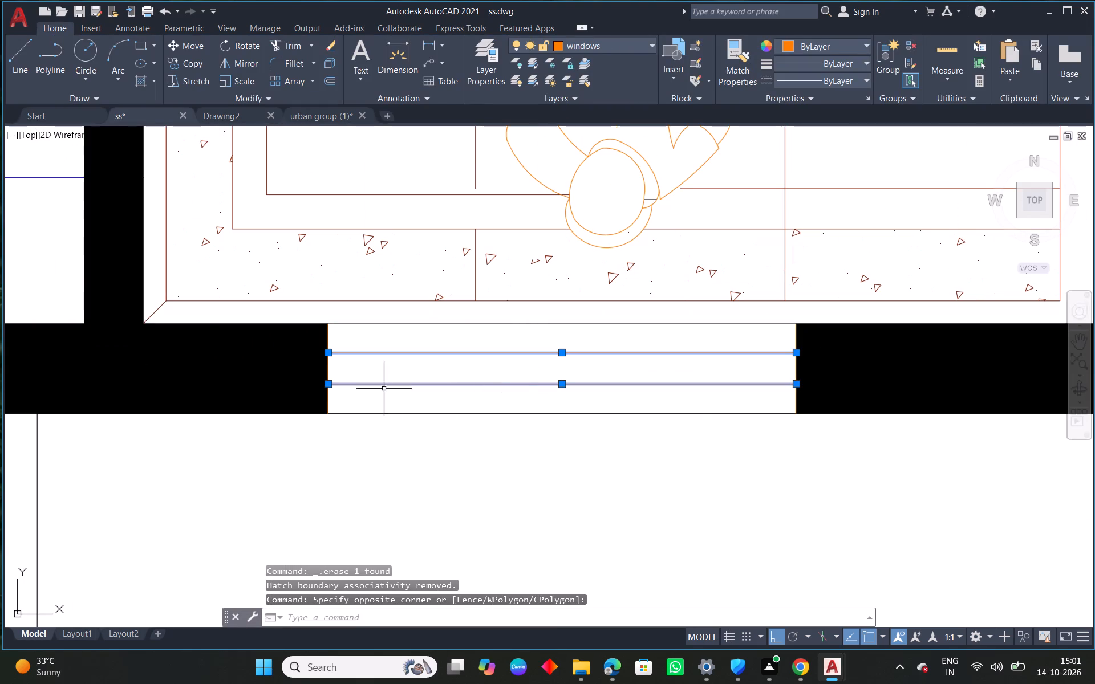
left_click(326, 406)
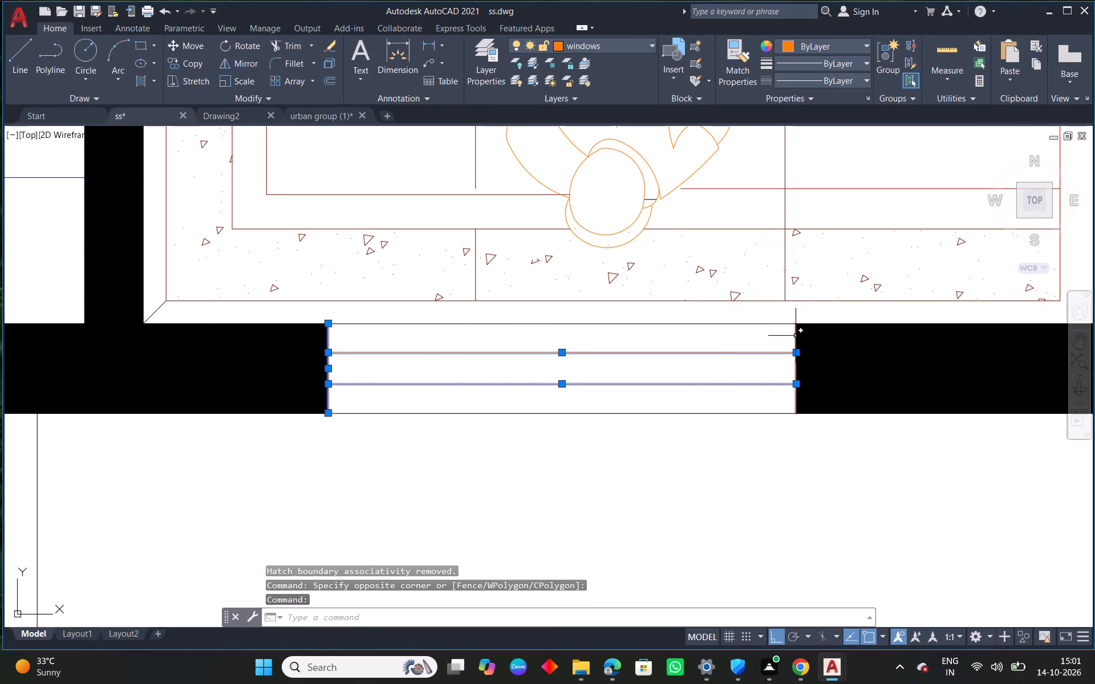
left_click(797, 336)
key("c")
type("O")
key("space")
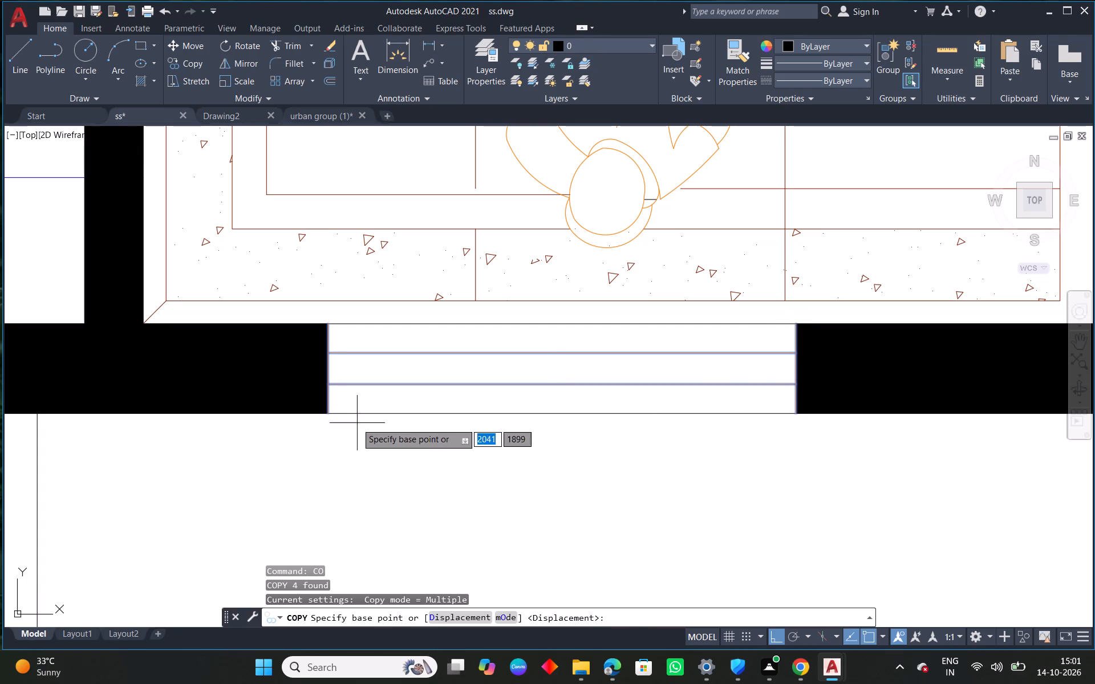
left_click(330, 415)
scroll(581, 432, "down", 3)
middle_click_drag(813, 422, 5, 353)
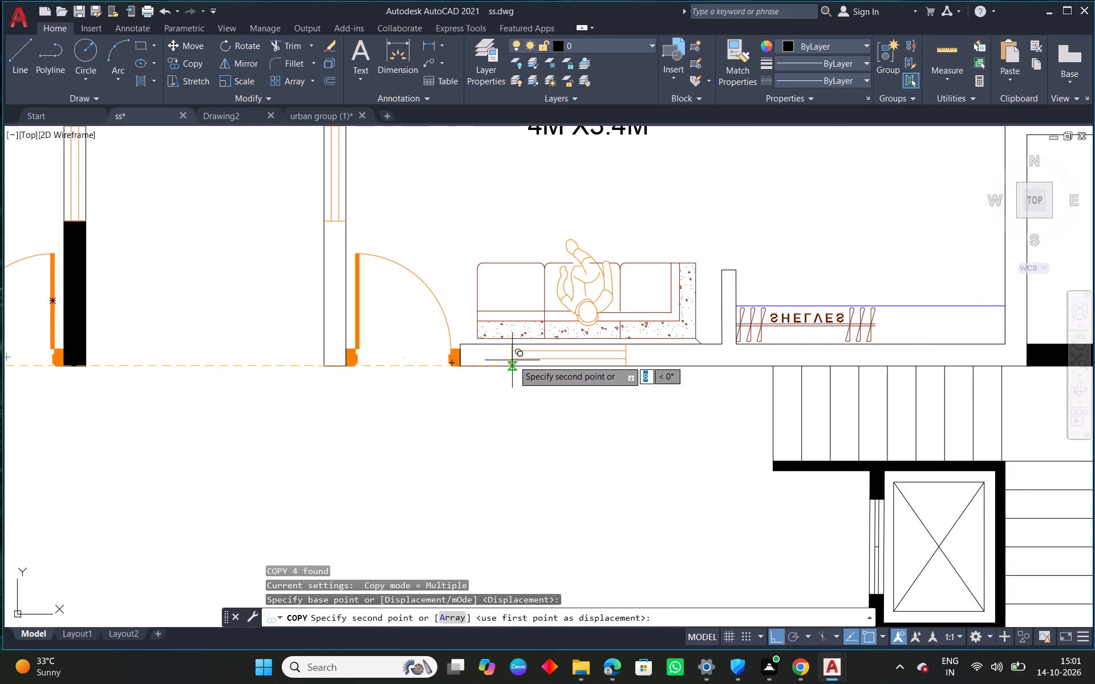
left_click(559, 365)
key("Escape")
Copy the left bedroom's side-wall window, with its end lines, into the right bedroom's outer side wall near the bed.
scroll(490, 399, "down", 3)
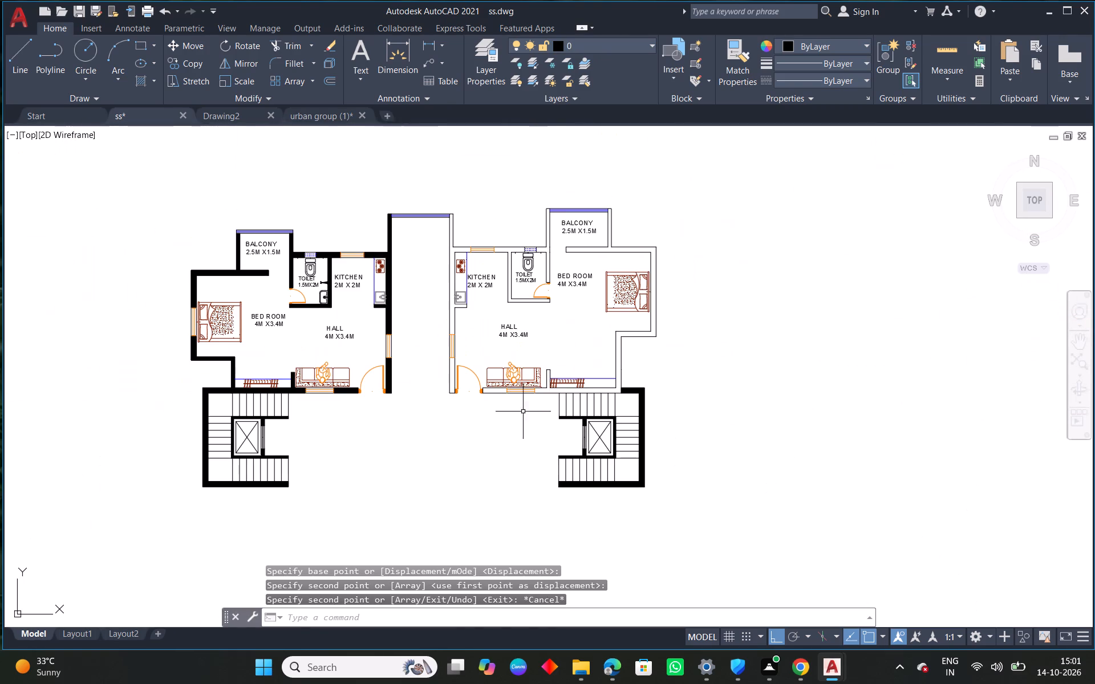
scroll(119, 340, "up", 3)
scroll(395, 207, "up", 2)
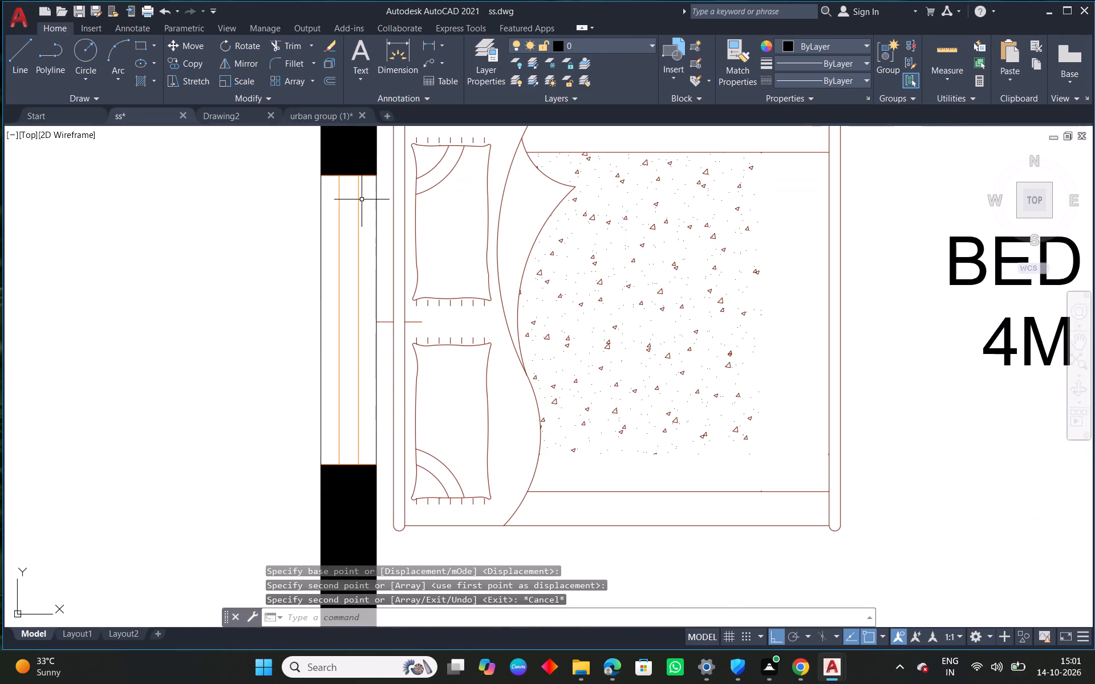
left_click_drag(363, 194, 358, 207)
left_click(324, 352)
left_click(323, 176)
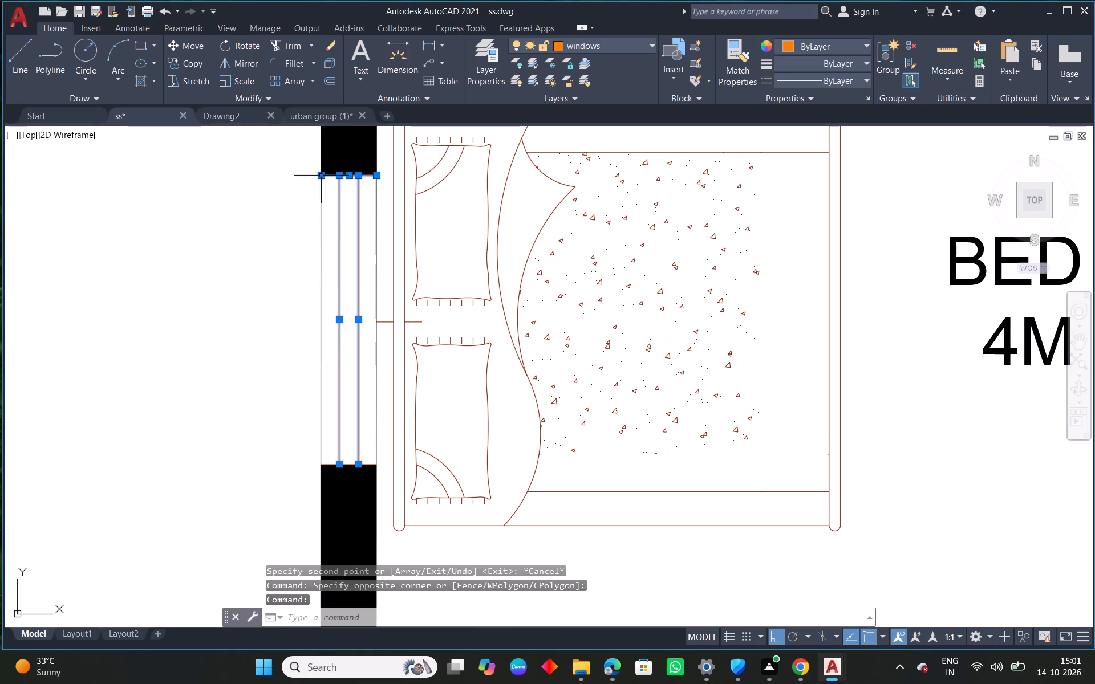
left_click(330, 465)
scroll(429, 438, "down", 1)
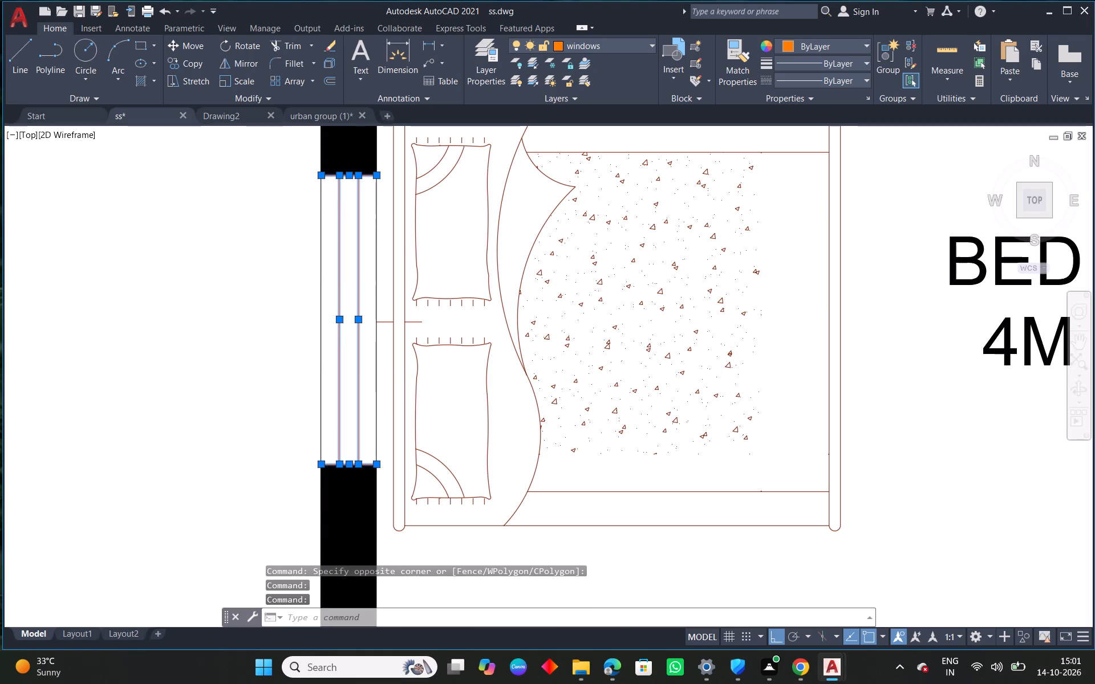
key("c")
key("o")
key("space")
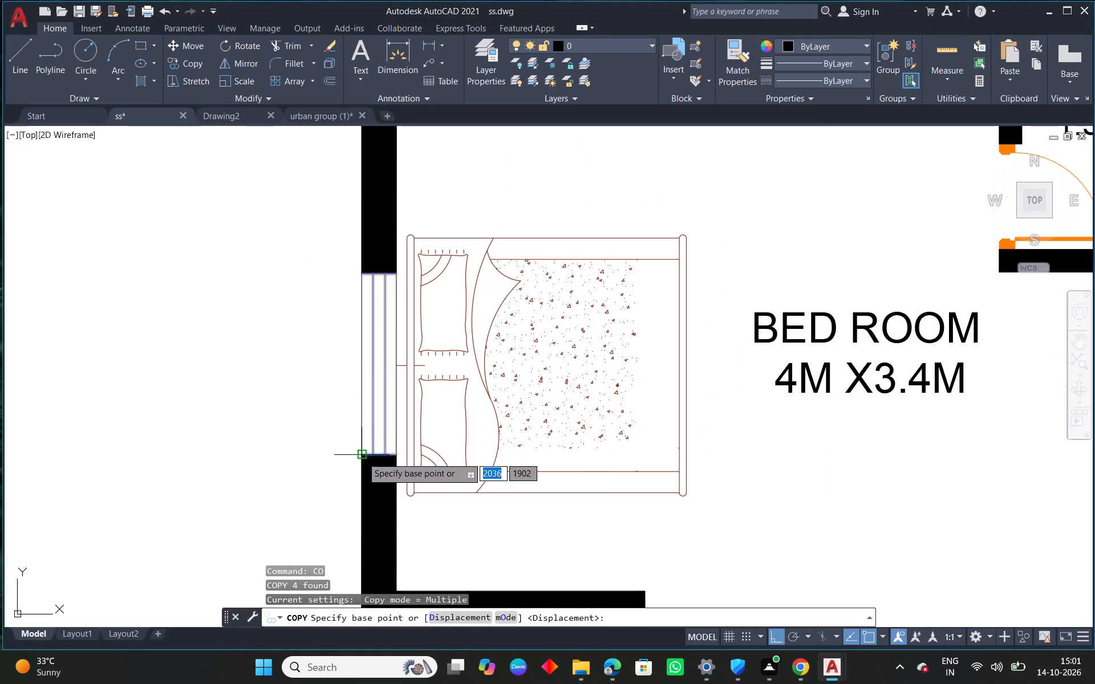
left_click(364, 457)
scroll(563, 464, "down", 3)
middle_click_drag(755, 467, 21, 407)
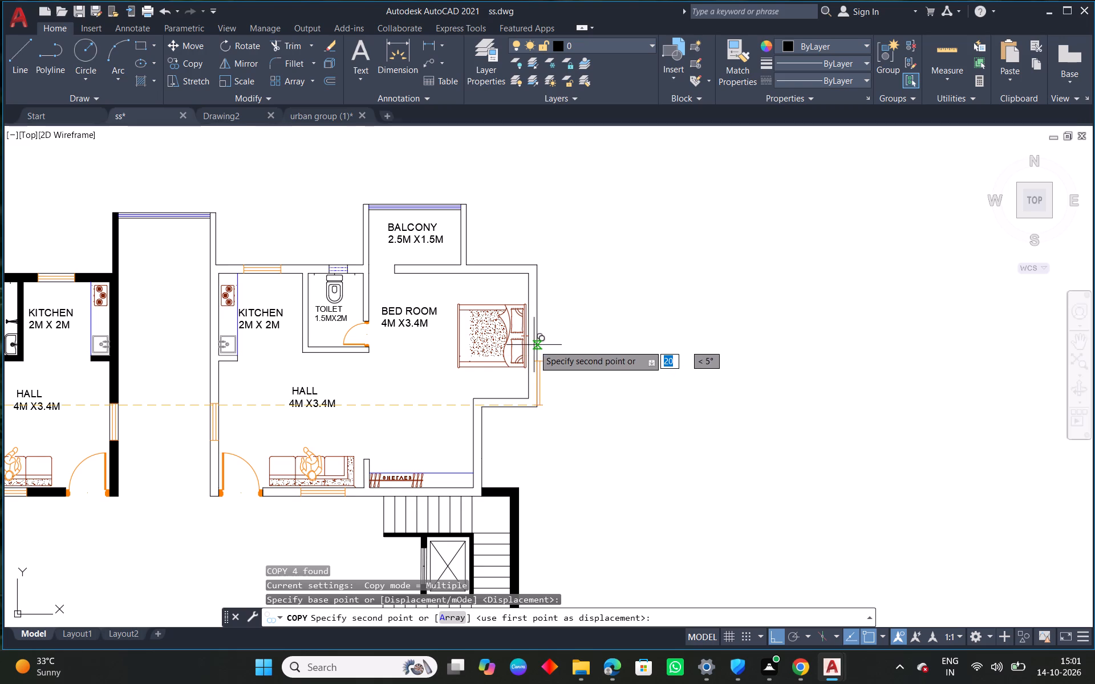
scroll(534, 369, "down", 1)
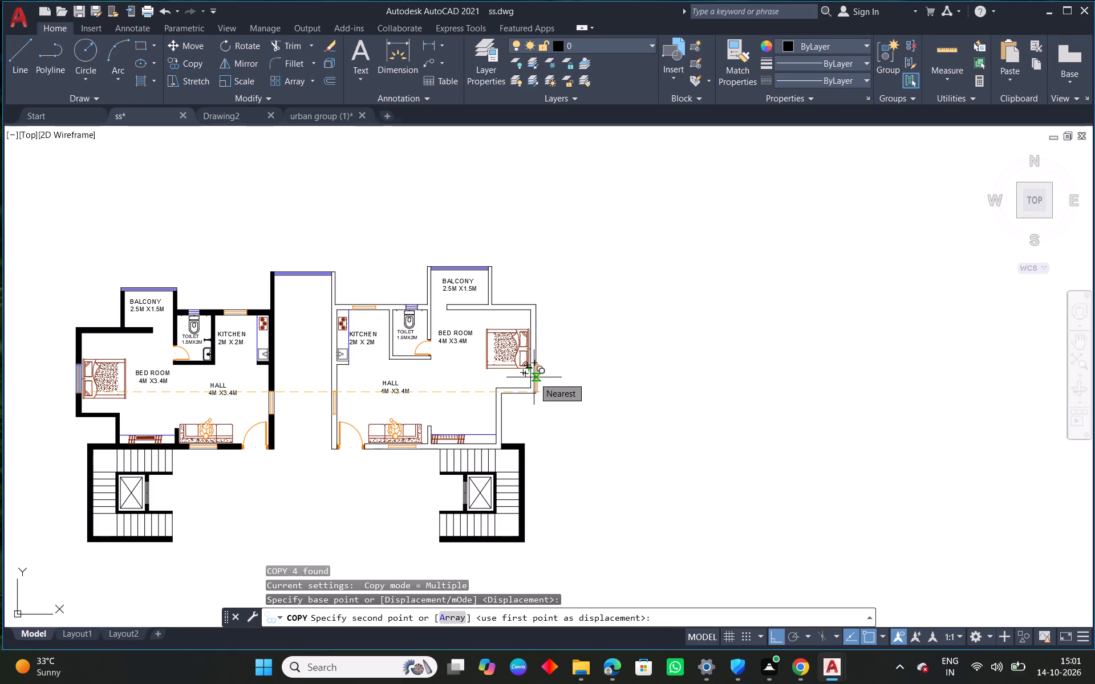
scroll(534, 377, "up", 3)
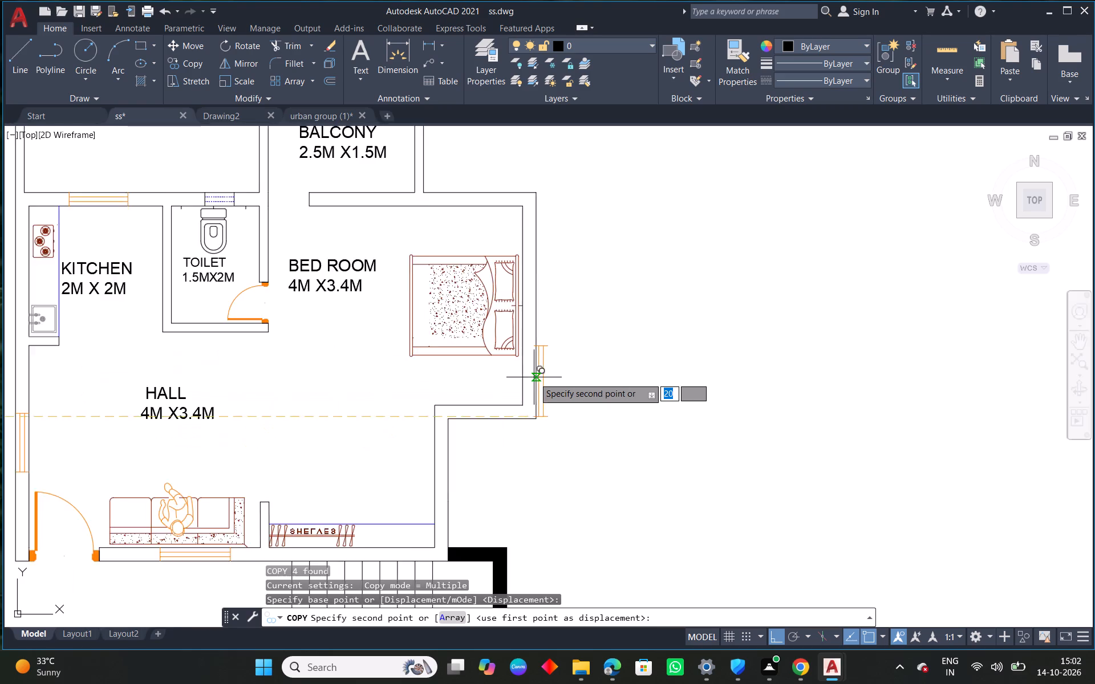
scroll(534, 377, "up", 2)
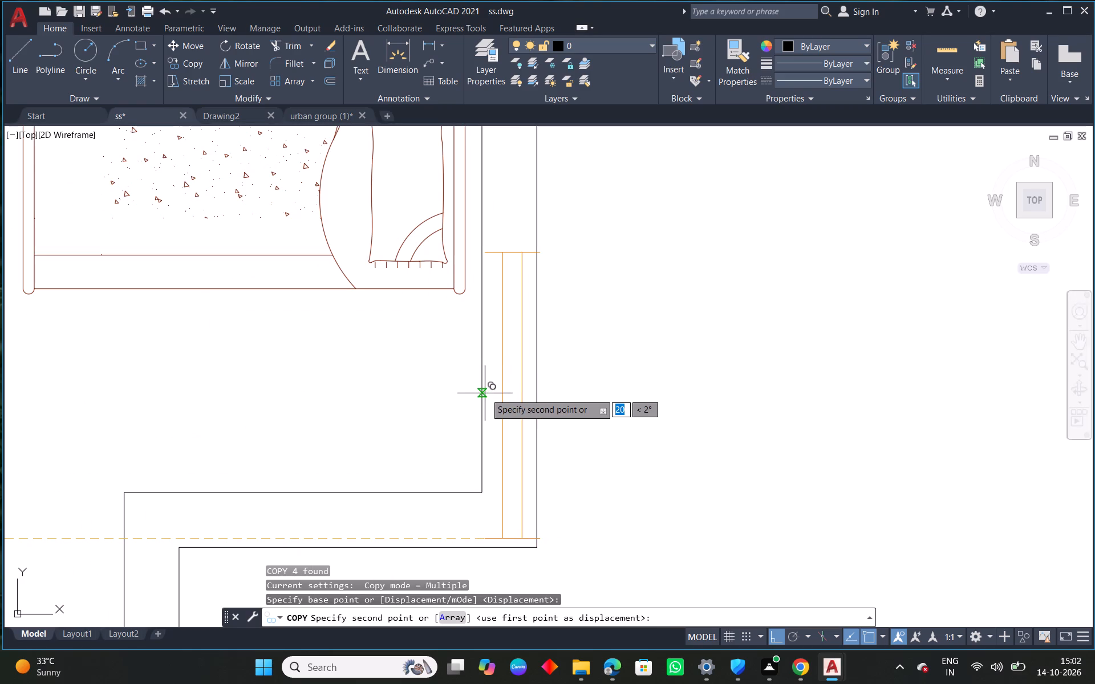
left_click(481, 393)
key("Escape")
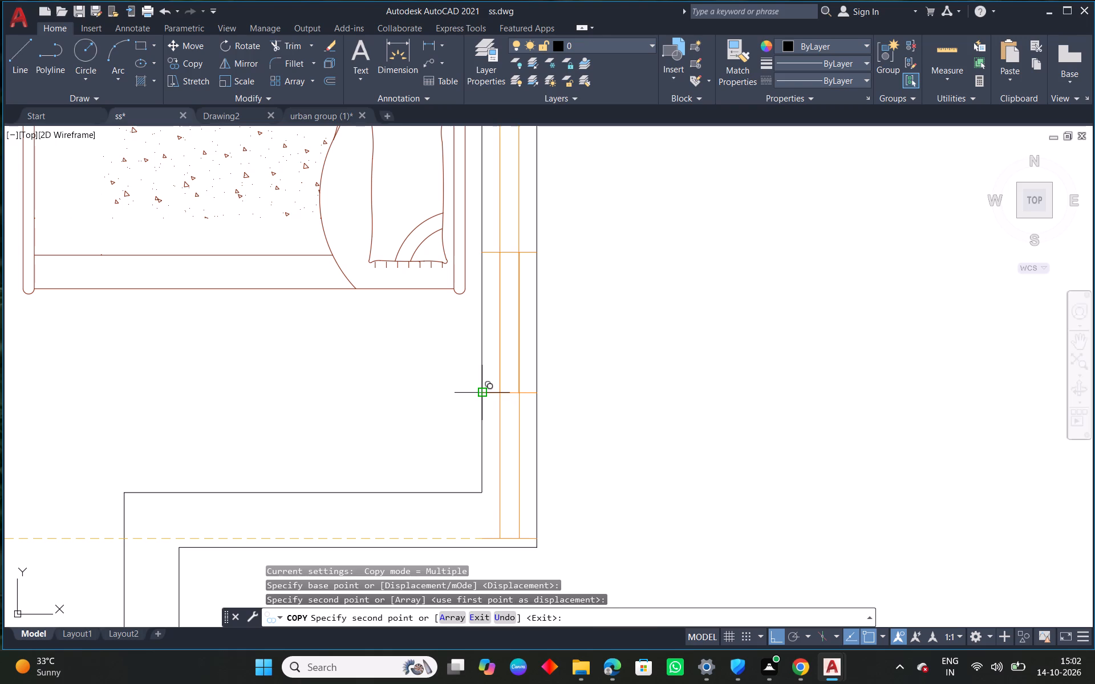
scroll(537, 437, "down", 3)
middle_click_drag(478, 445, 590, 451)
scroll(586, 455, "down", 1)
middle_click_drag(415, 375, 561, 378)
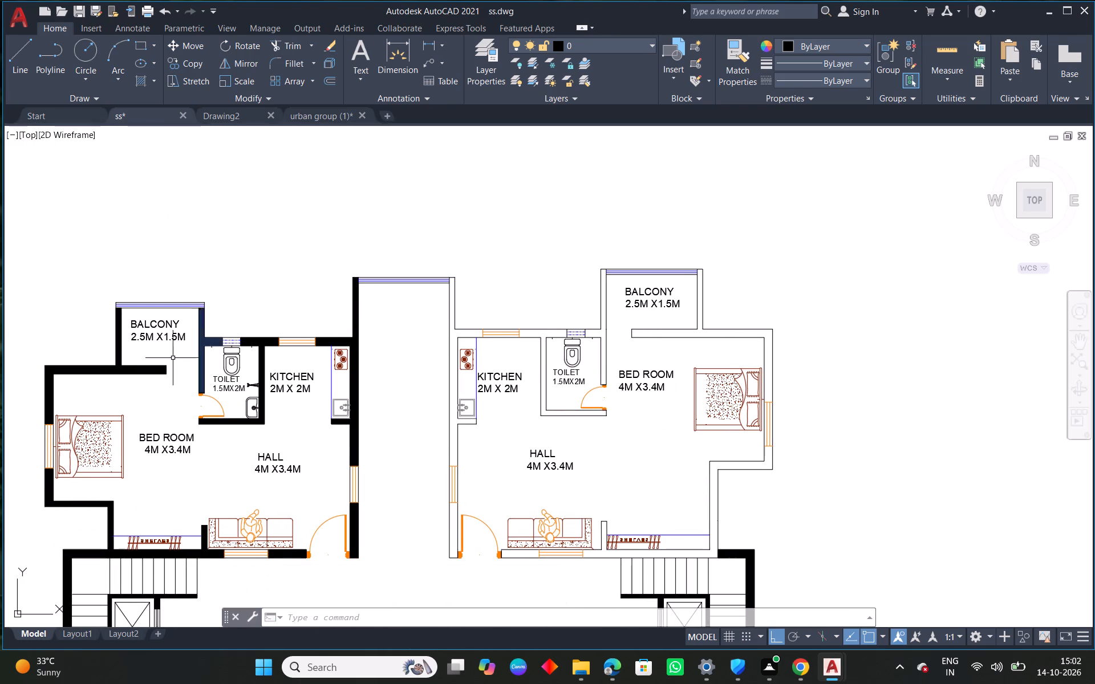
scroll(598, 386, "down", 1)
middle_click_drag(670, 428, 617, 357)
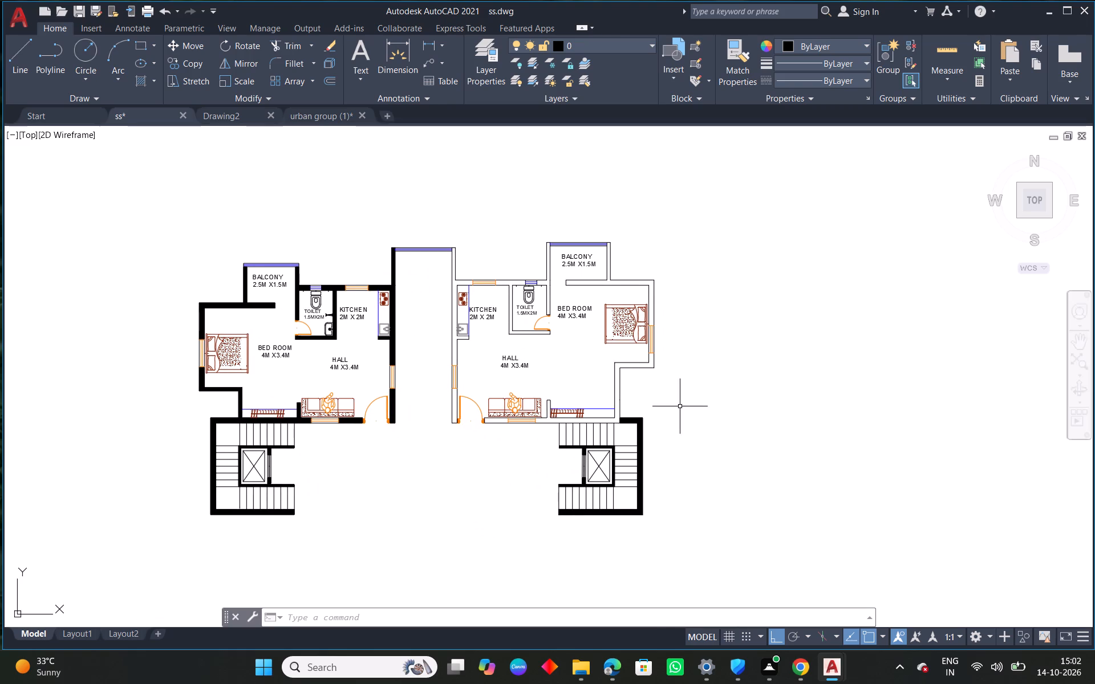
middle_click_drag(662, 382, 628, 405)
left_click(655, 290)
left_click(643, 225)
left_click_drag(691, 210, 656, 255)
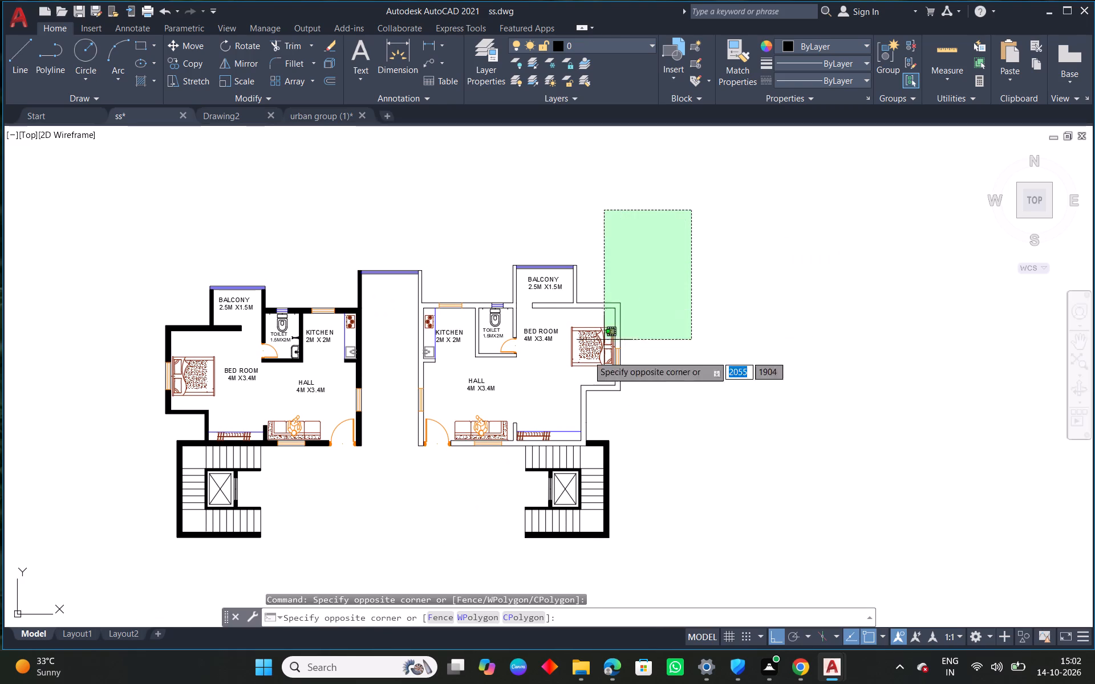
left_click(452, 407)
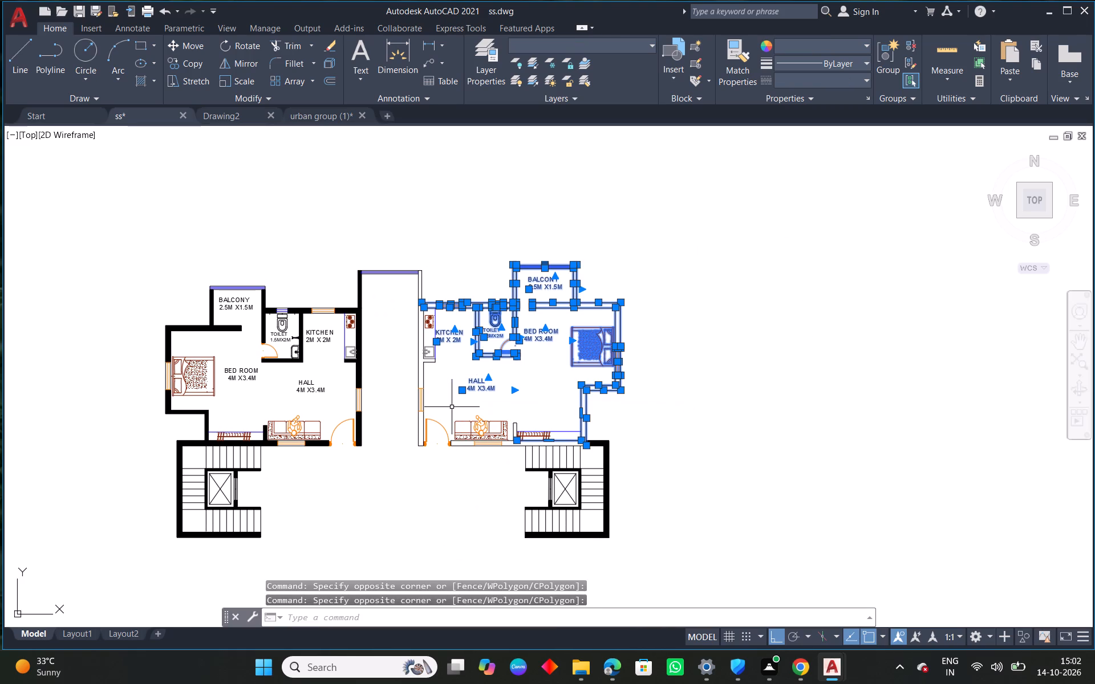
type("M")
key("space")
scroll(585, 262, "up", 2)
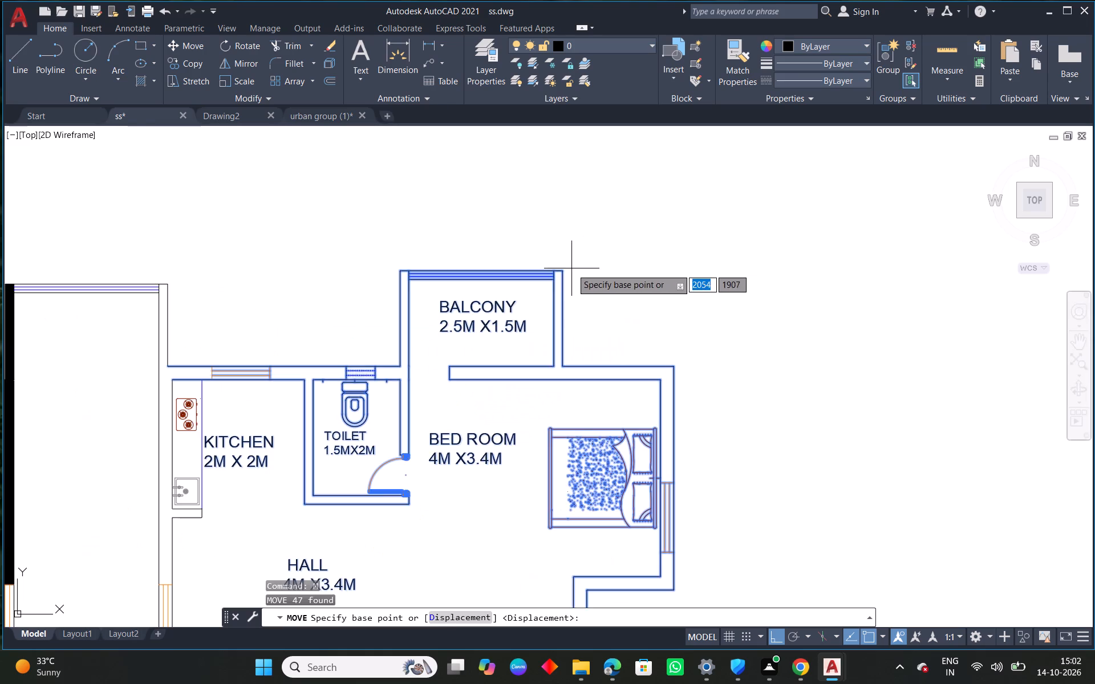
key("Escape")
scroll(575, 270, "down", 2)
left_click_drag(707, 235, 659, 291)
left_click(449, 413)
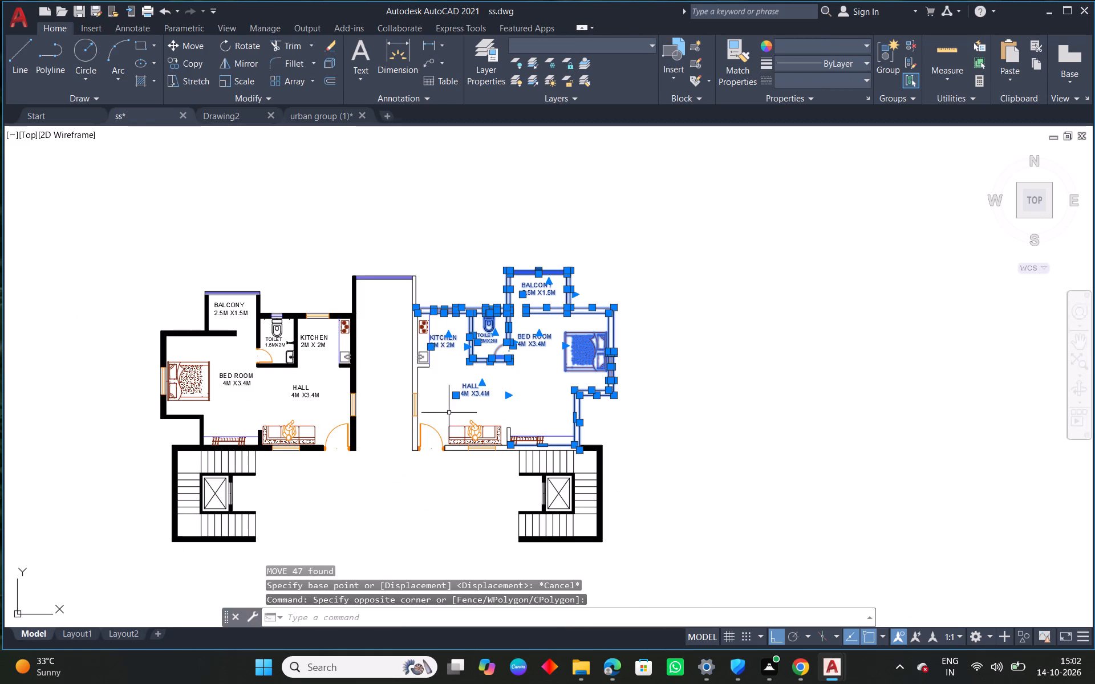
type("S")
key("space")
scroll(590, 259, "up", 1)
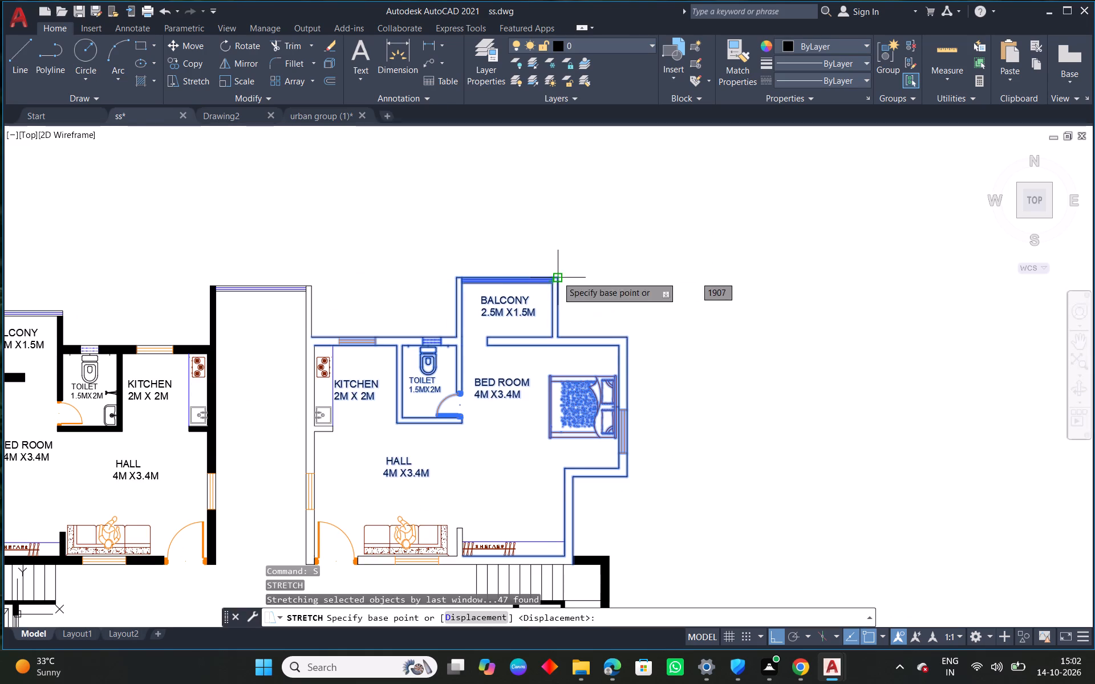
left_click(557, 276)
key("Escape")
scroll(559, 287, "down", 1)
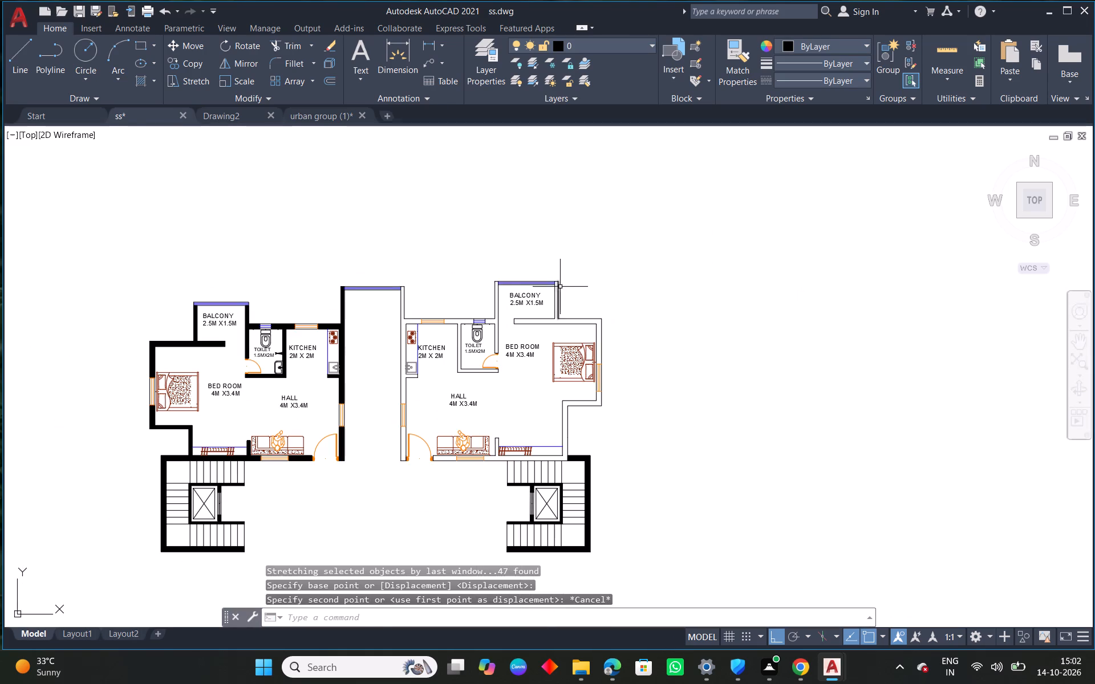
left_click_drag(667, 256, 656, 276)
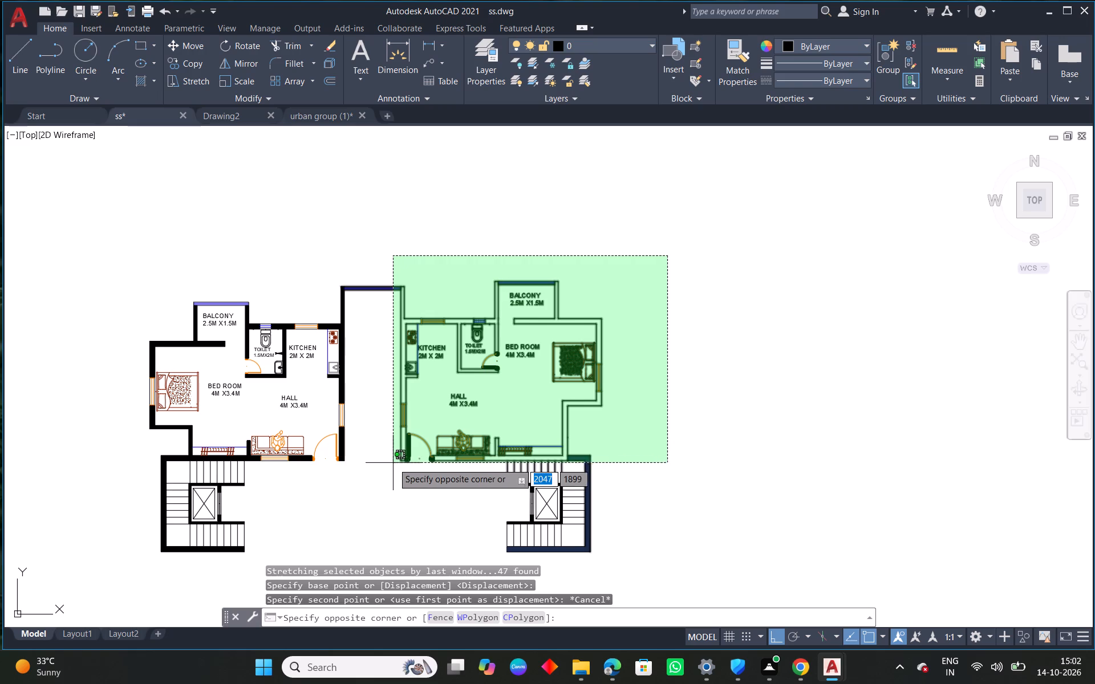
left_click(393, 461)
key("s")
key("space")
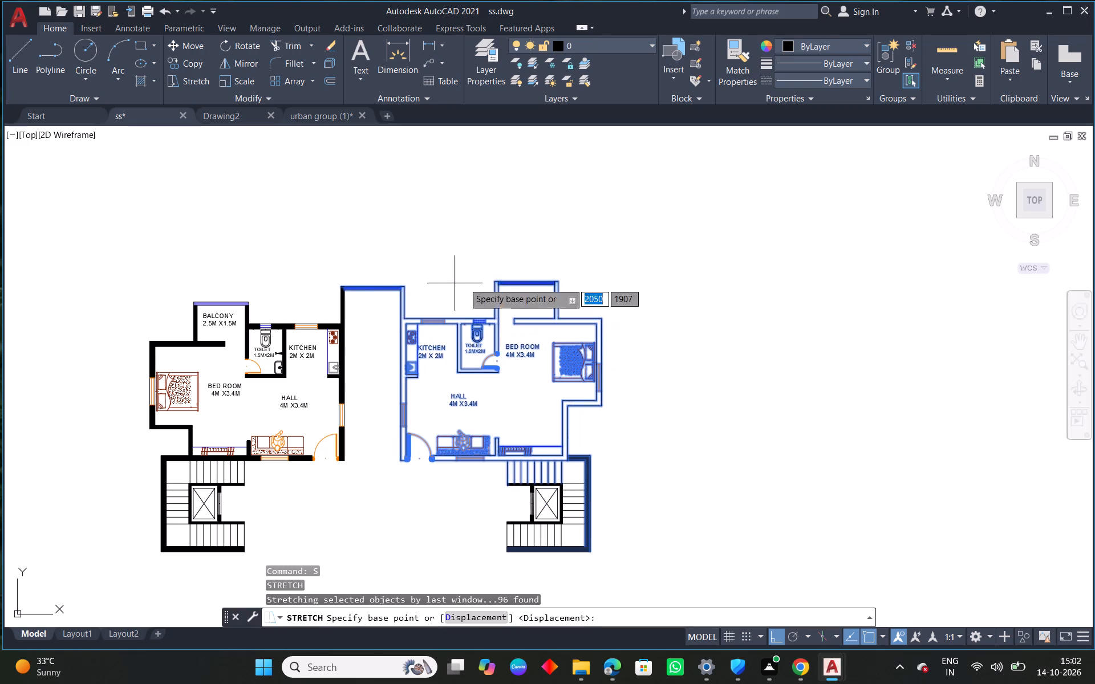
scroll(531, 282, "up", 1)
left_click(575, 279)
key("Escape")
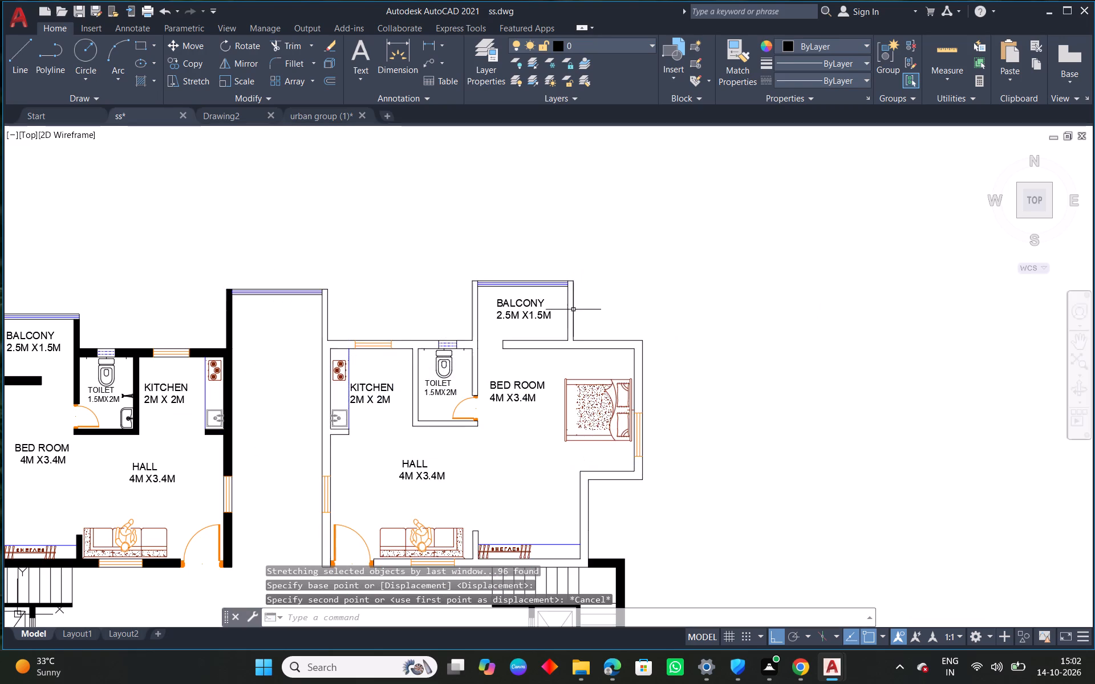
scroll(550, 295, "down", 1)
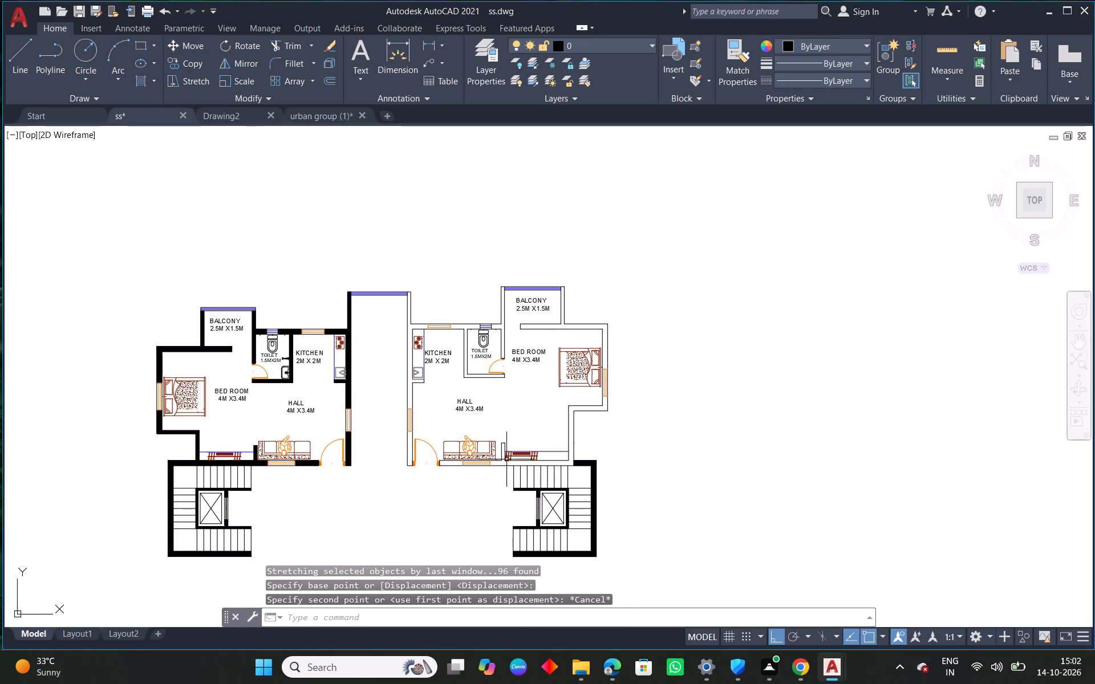
List the properties of the left bedroom's short inner side-wall line beside the shelves to check its length.
scroll(577, 439, "up", 1)
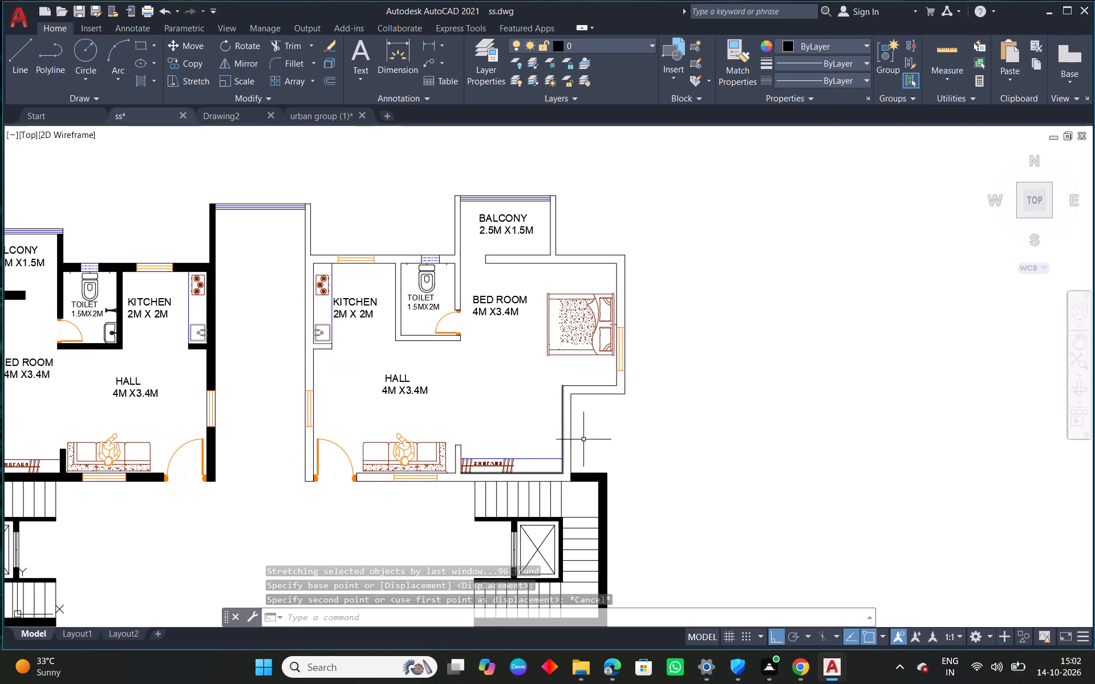
middle_click_drag(407, 457, 824, 417)
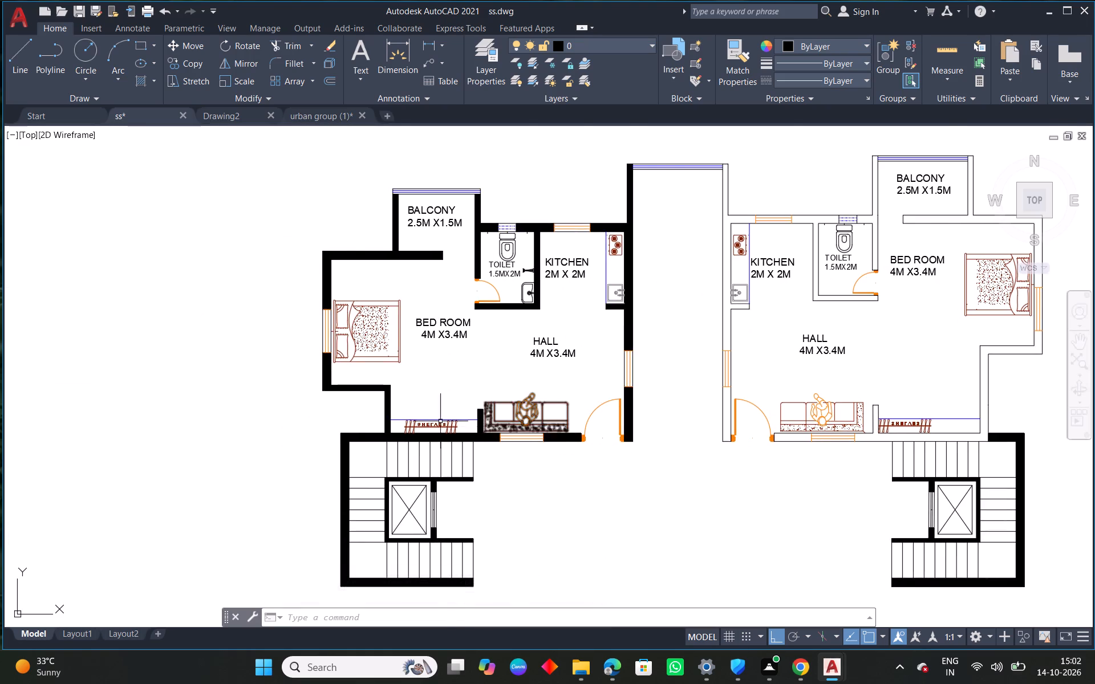
scroll(400, 418, "up", 1)
left_click(384, 410)
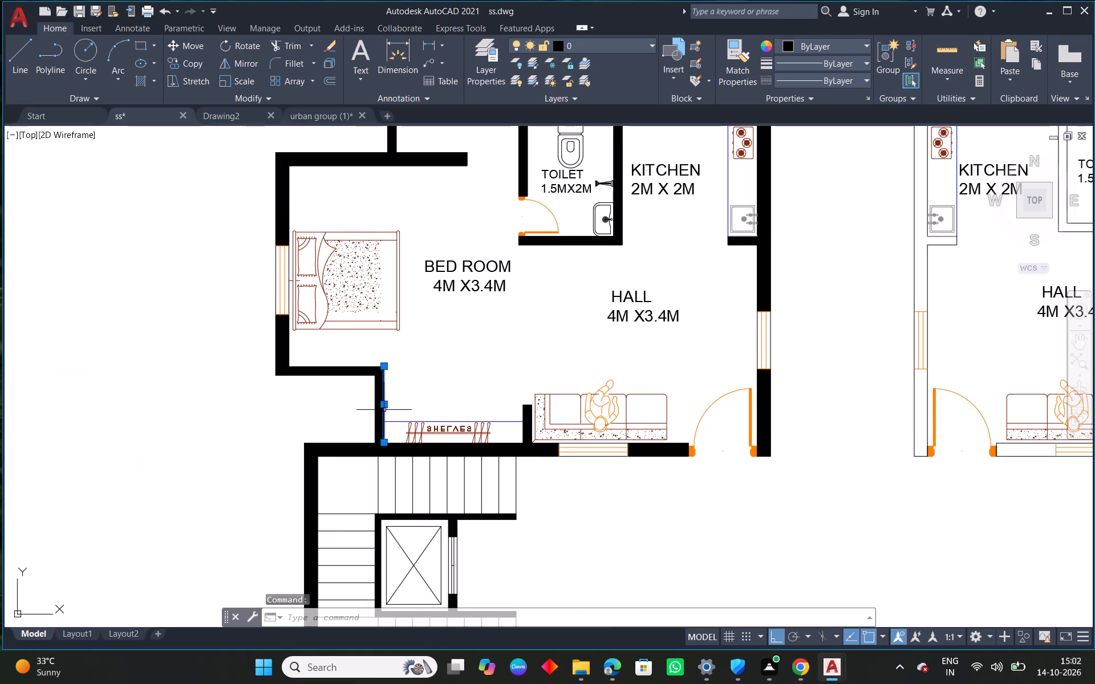
key("l")
key("i")
key("space")
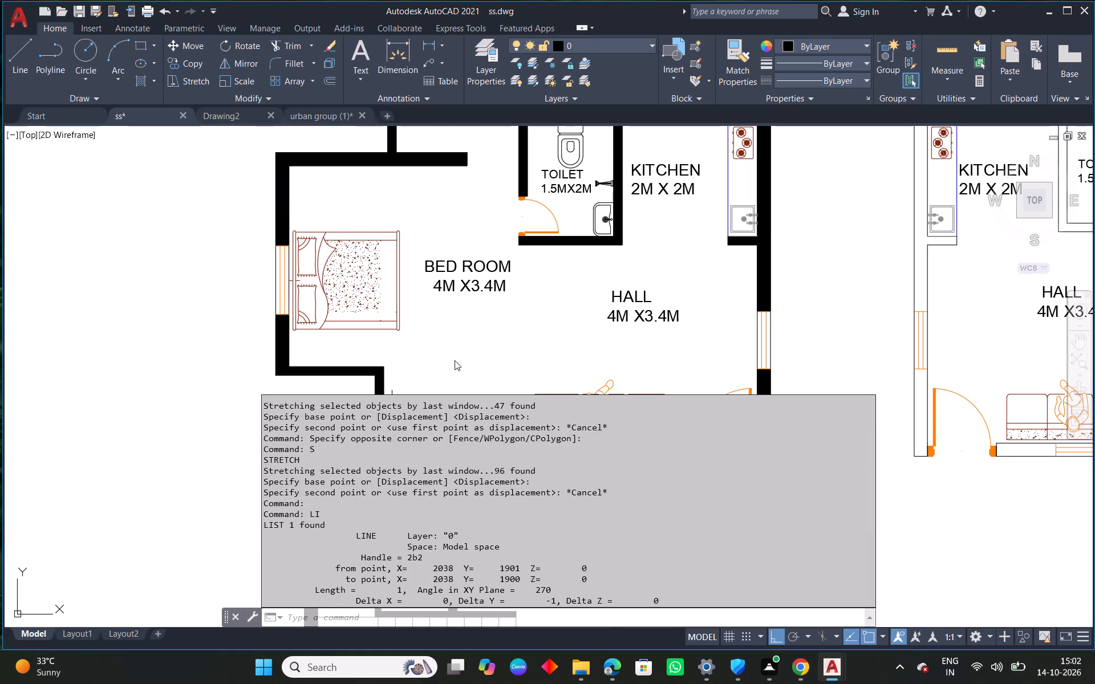
left_click(477, 347)
key("Escape")
List the properties of the right bedroom's short outer side-wall line beside the shelves to check its length.
scroll(473, 347, "down", 1)
middle_click_drag(879, 369, 503, 353)
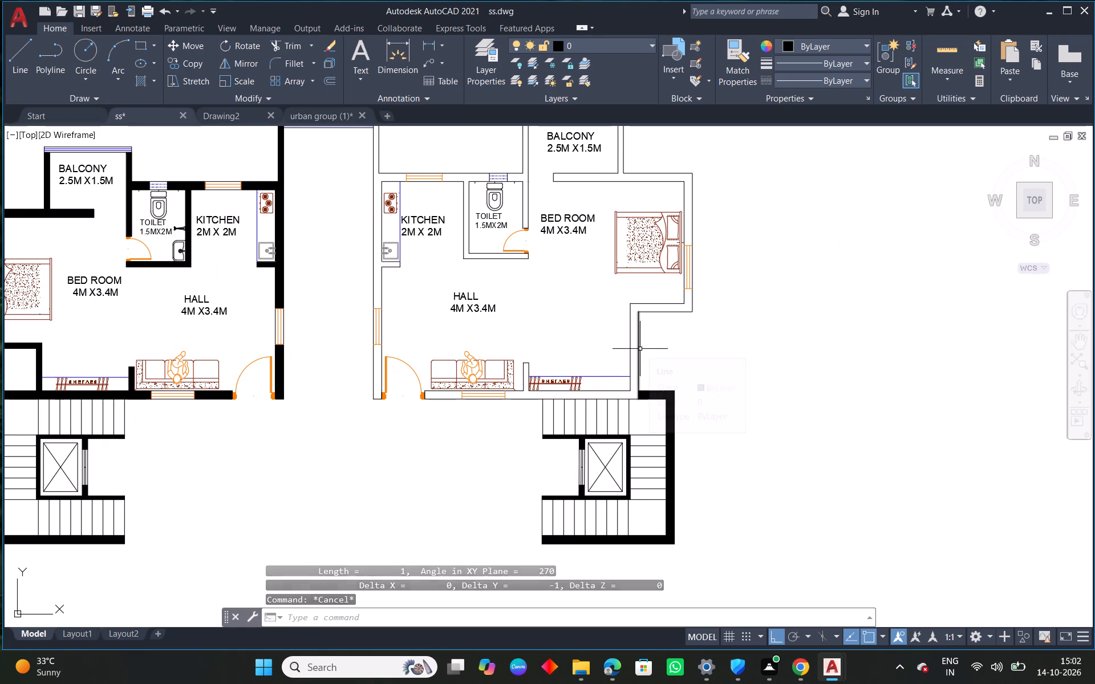
left_click(640, 349)
key("l")
key("i")
key("space")
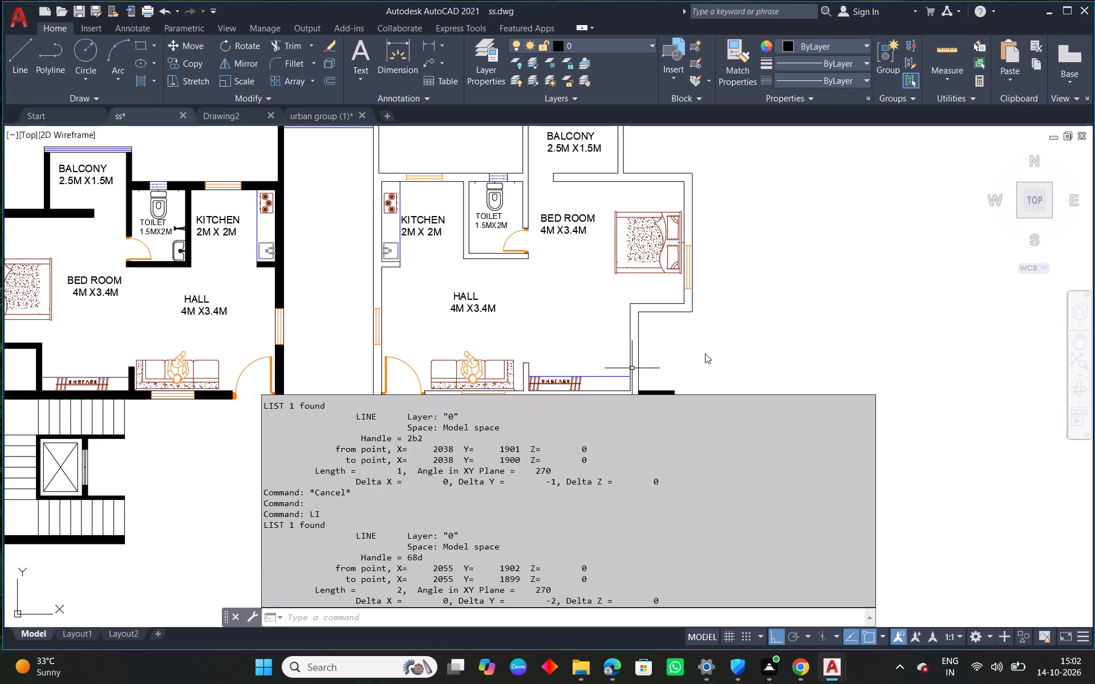
left_click(729, 350)
key("Escape")
Stretch the right unit's rooms and balcony downward by 1 unit, leaving the bottom wall, sofa and shelves in place.
middle_click_drag(717, 347, 704, 400)
left_click(766, 400)
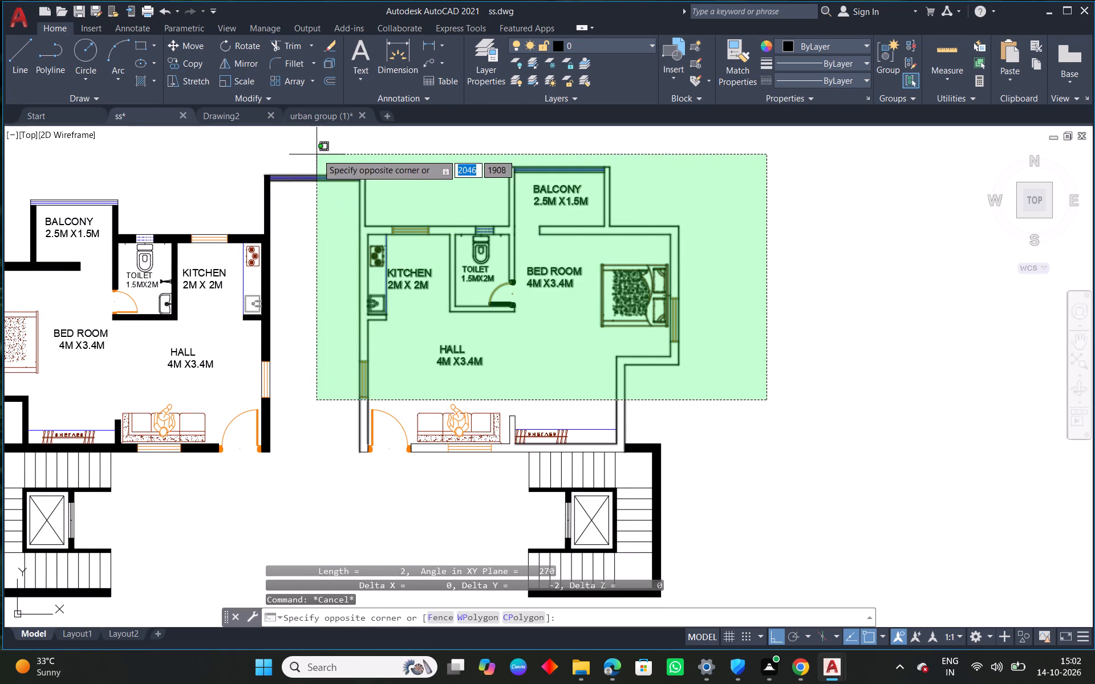
left_click(319, 153)
key("s")
key("space")
scroll(621, 348, "up", 2)
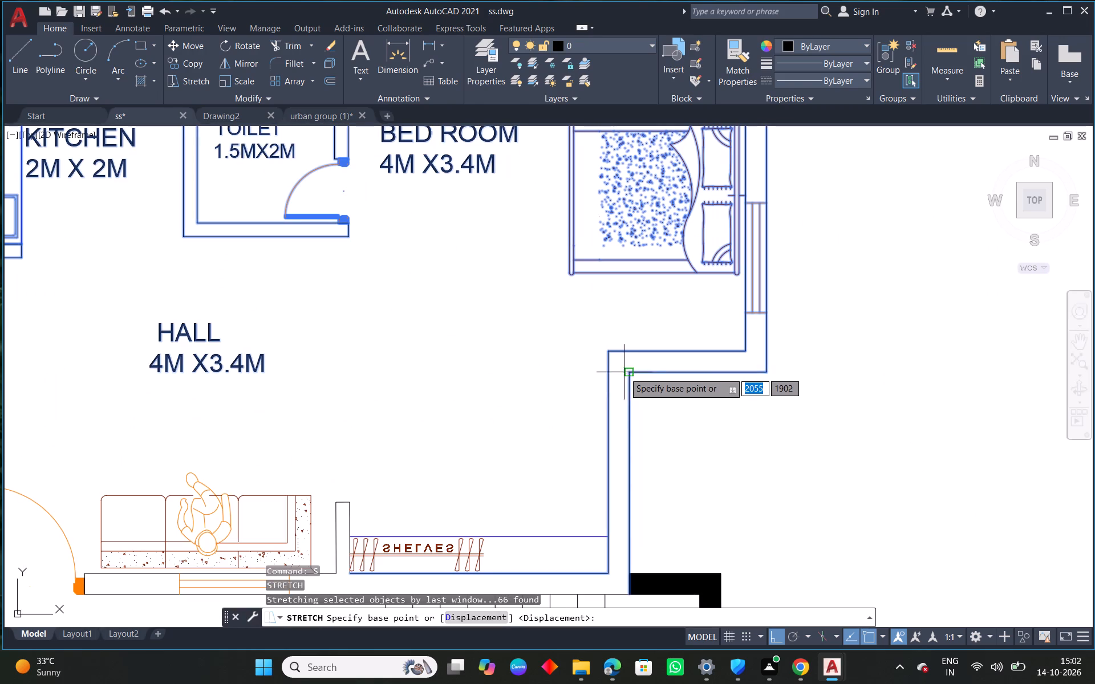
left_click(631, 374)
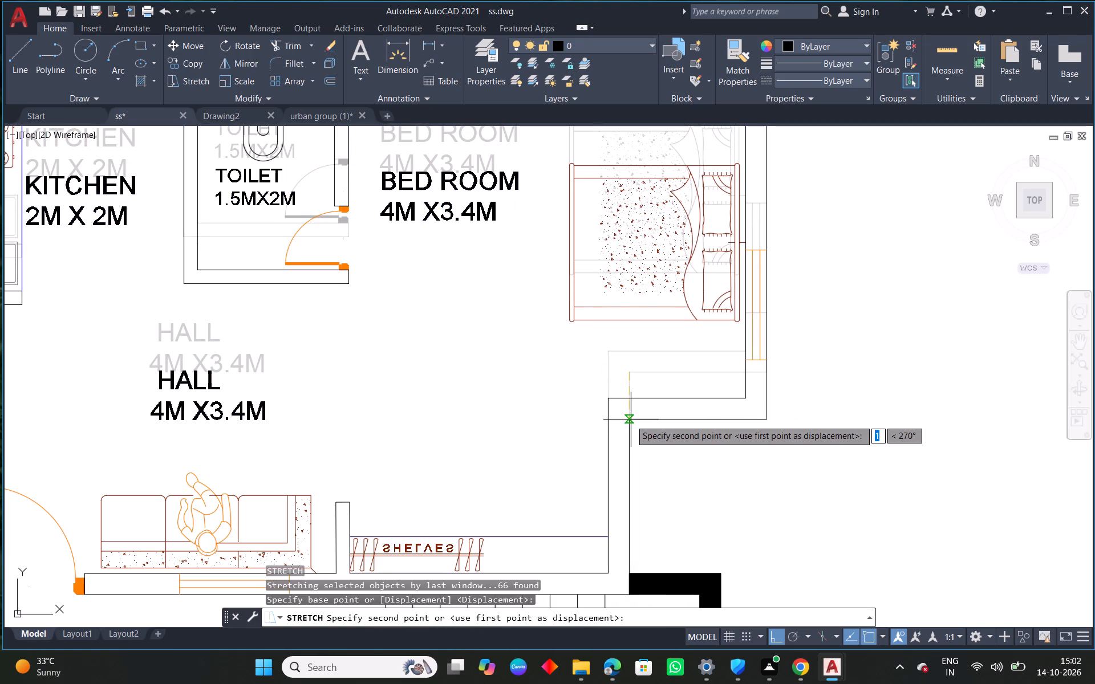
type("1")
key("space")
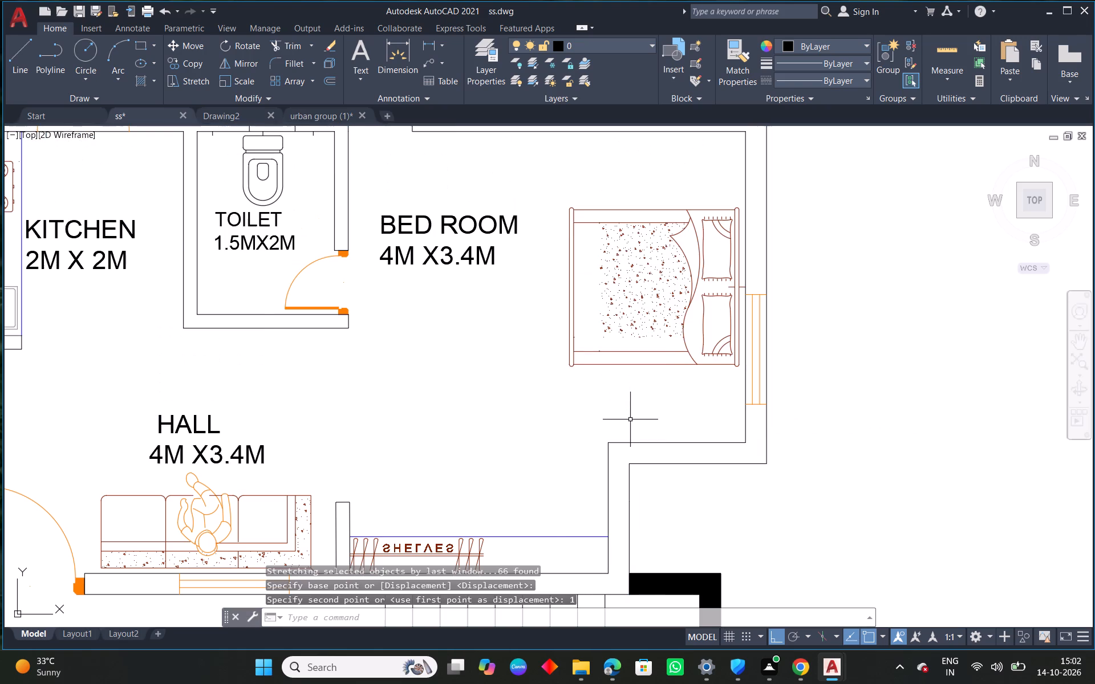
Draw a horizontal reference polyline about 16 units long from the left balcony's top kitchen-side corner to beyond the right balcony.
scroll(659, 420, "down", 1)
middle_click_drag(741, 455, 744, 439)
scroll(744, 439, "down", 1)
middle_click_drag(776, 439, 784, 391)
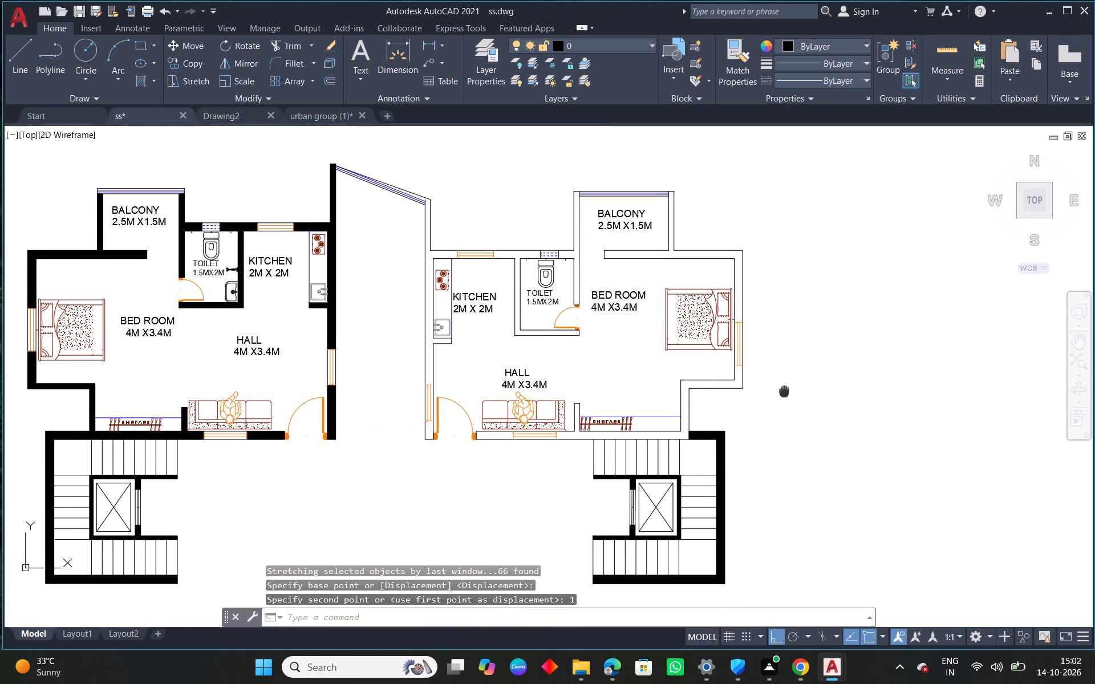
middle_click_drag(784, 391, 786, 376)
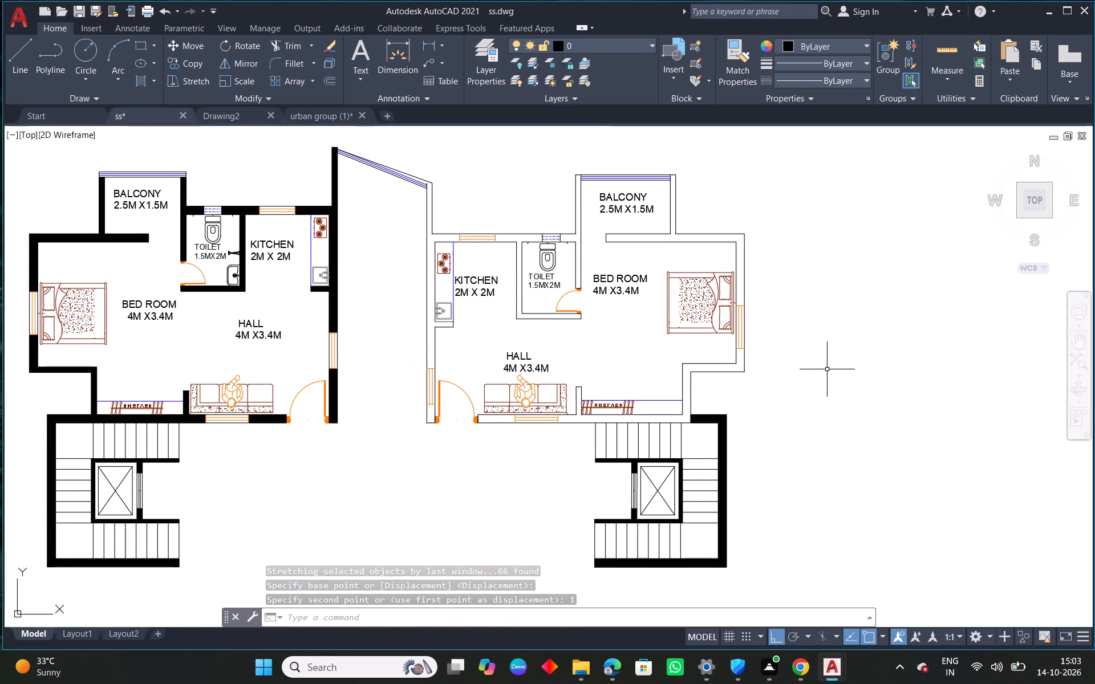
middle_click_drag(832, 366, 853, 355)
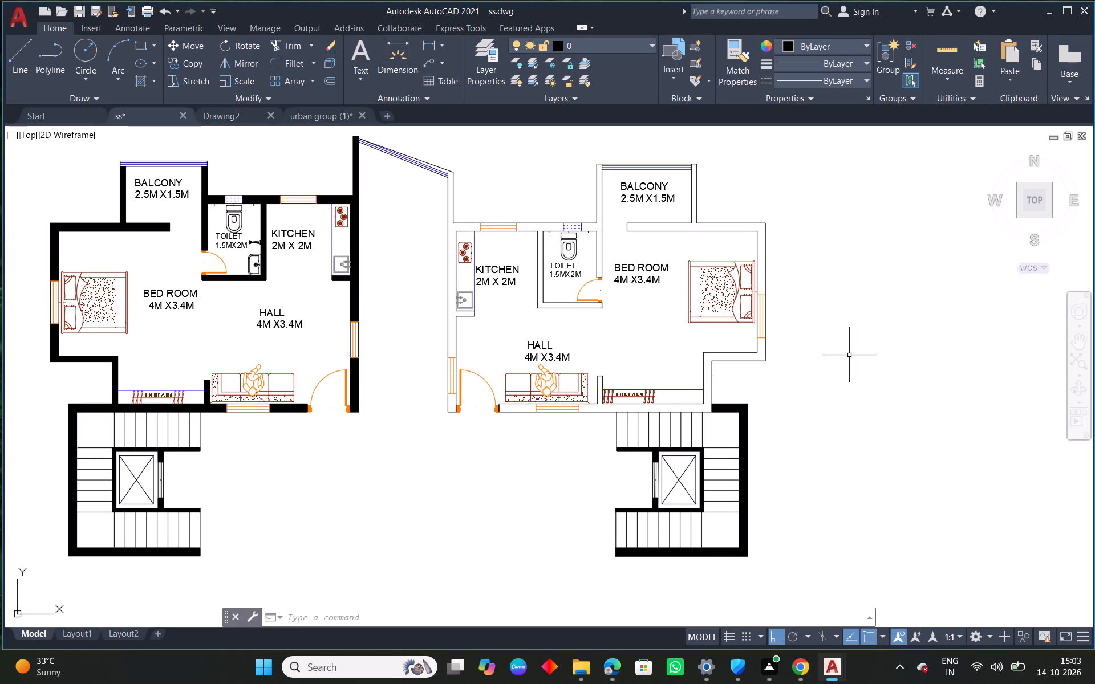
middle_click_drag(510, 280, 525, 349)
key("e")
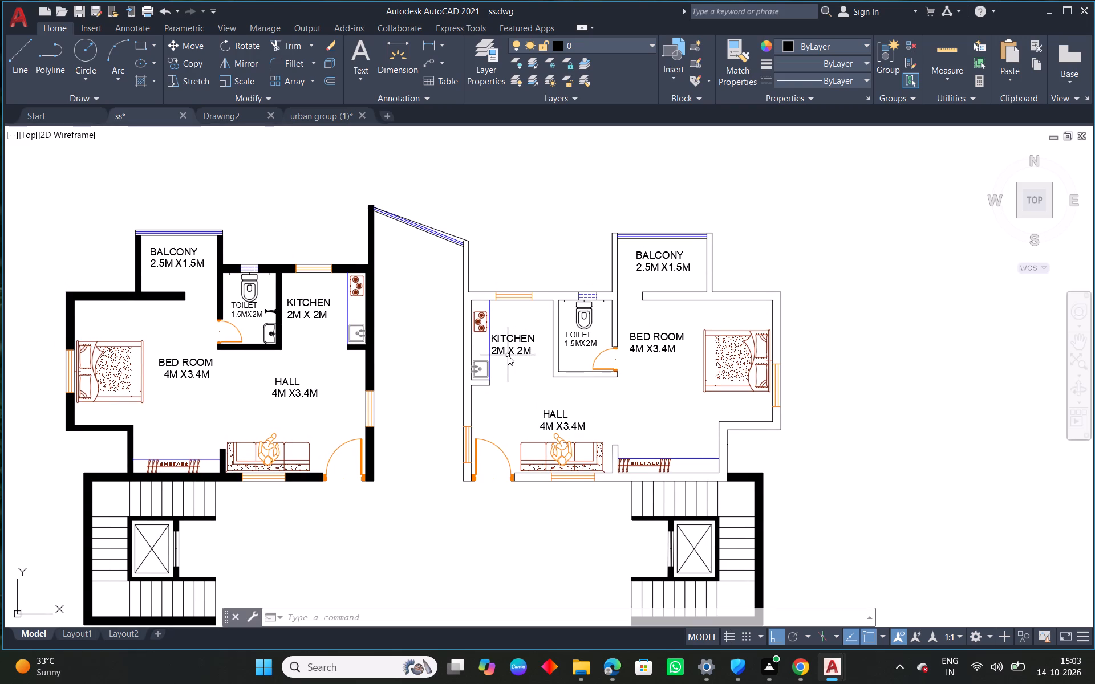
key("Escape")
key("grave")
type("PL")
key("space")
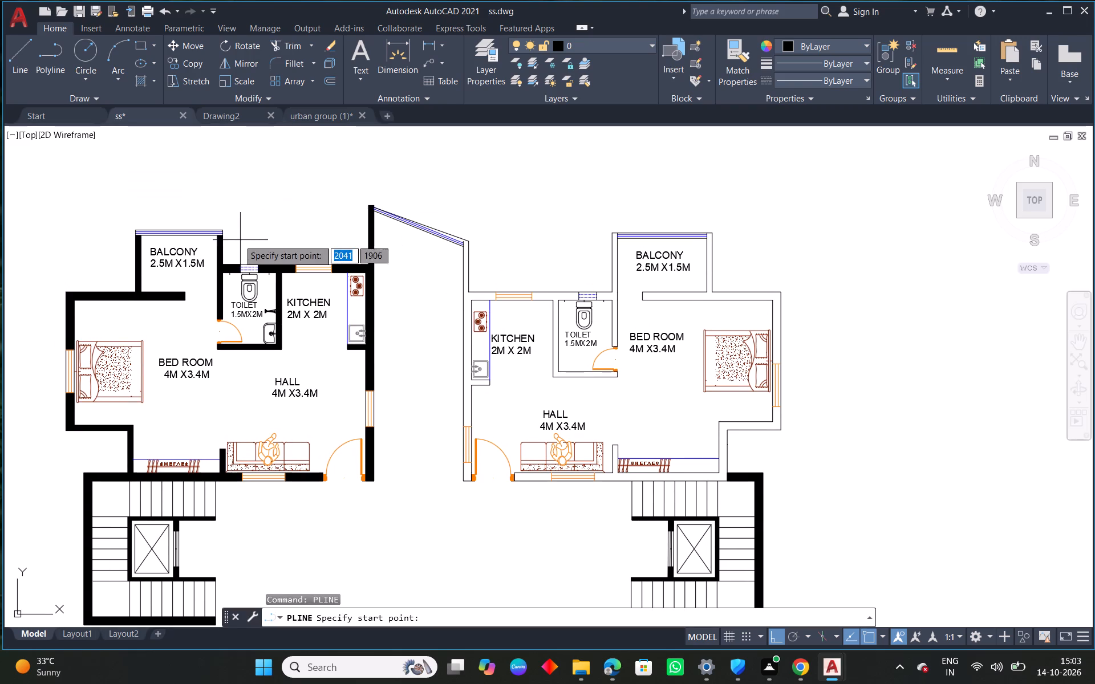
left_click(226, 226)
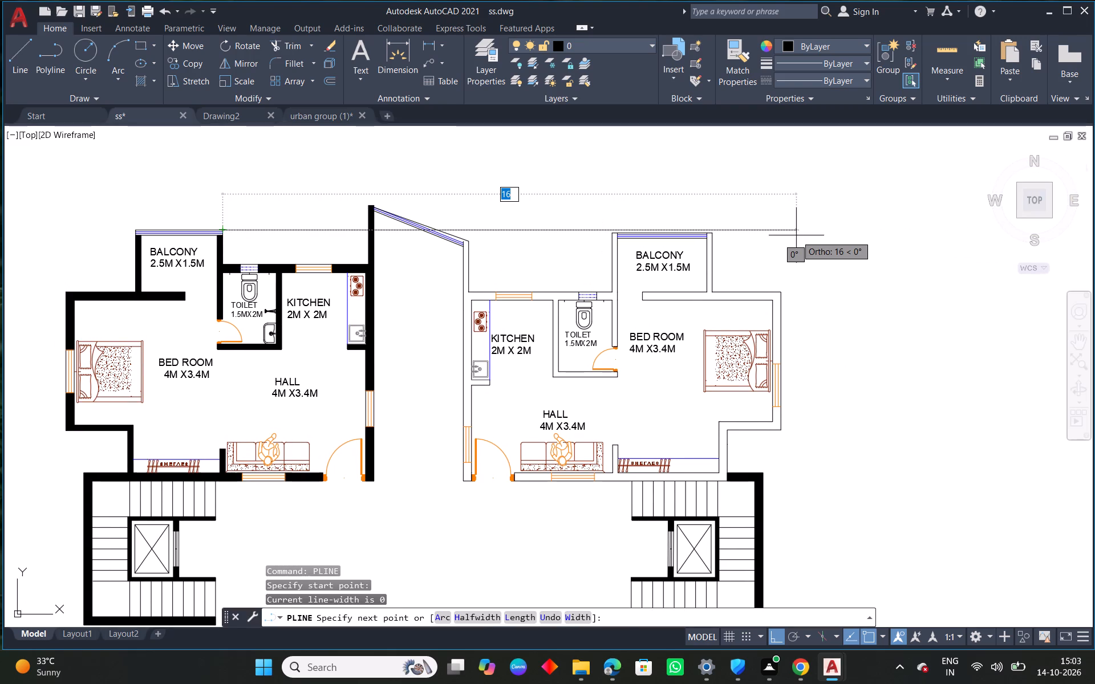
left_click(796, 235)
key("Escape")
Move the right unit's upper walls, rooms and balcony straight up from the balcony's top outer corner onto the reference line.
left_click(842, 347)
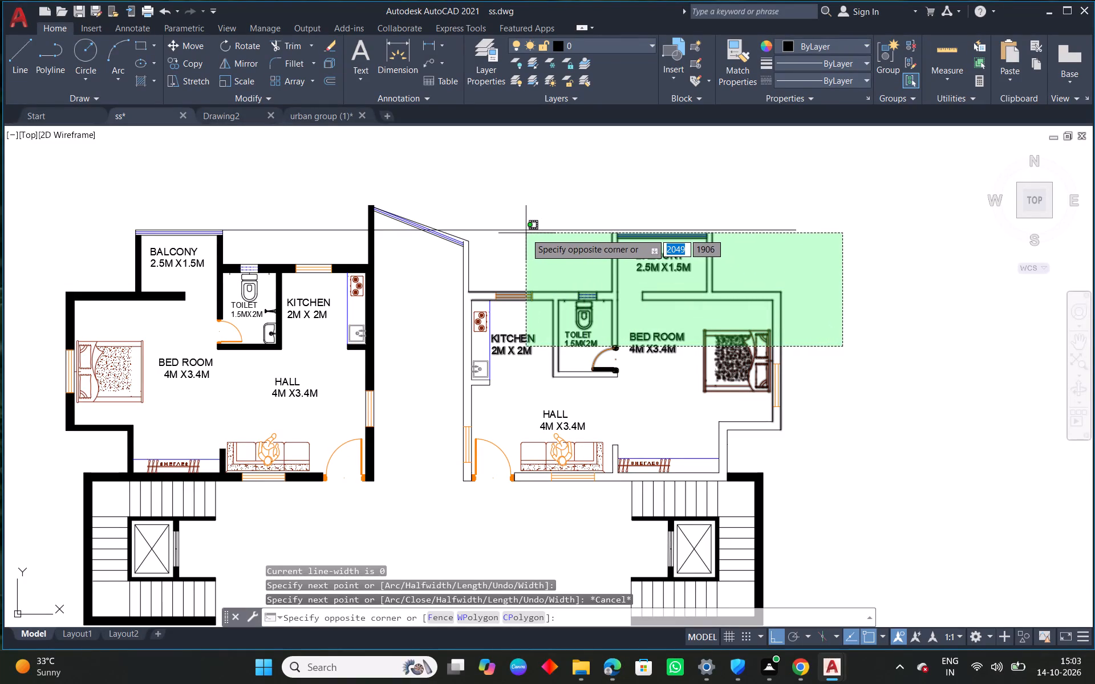
scroll(512, 231, "up", 1)
left_click(511, 232)
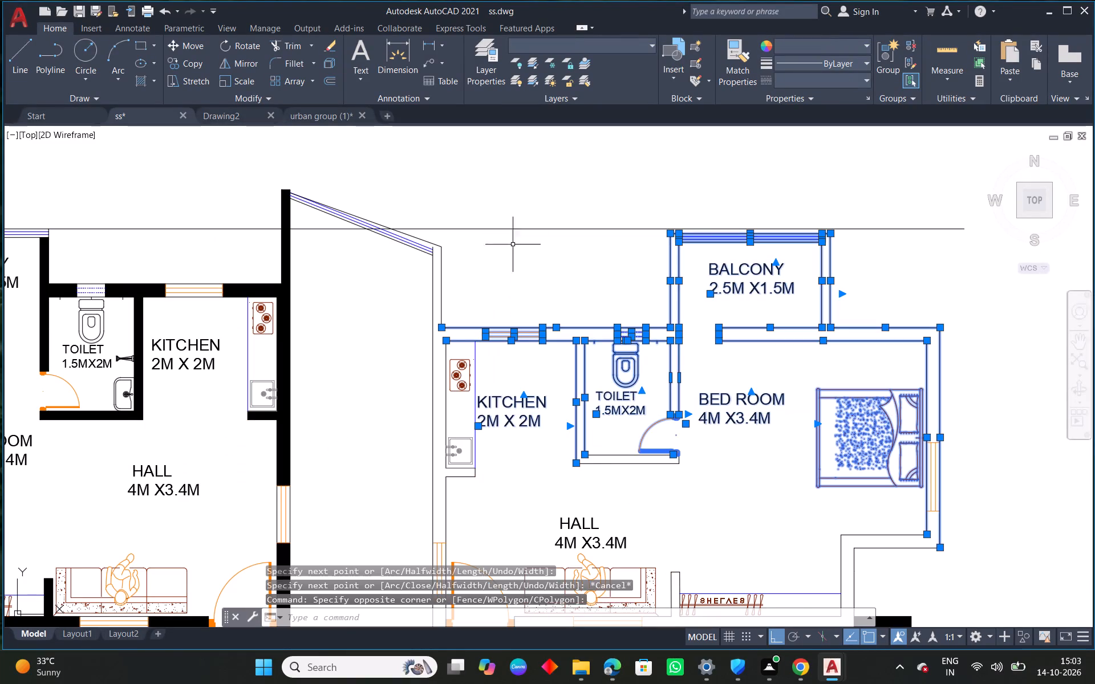
scroll(621, 307, "down", 1)
middle_click_drag(854, 433, 855, 369)
left_click(745, 384)
left_click(849, 408)
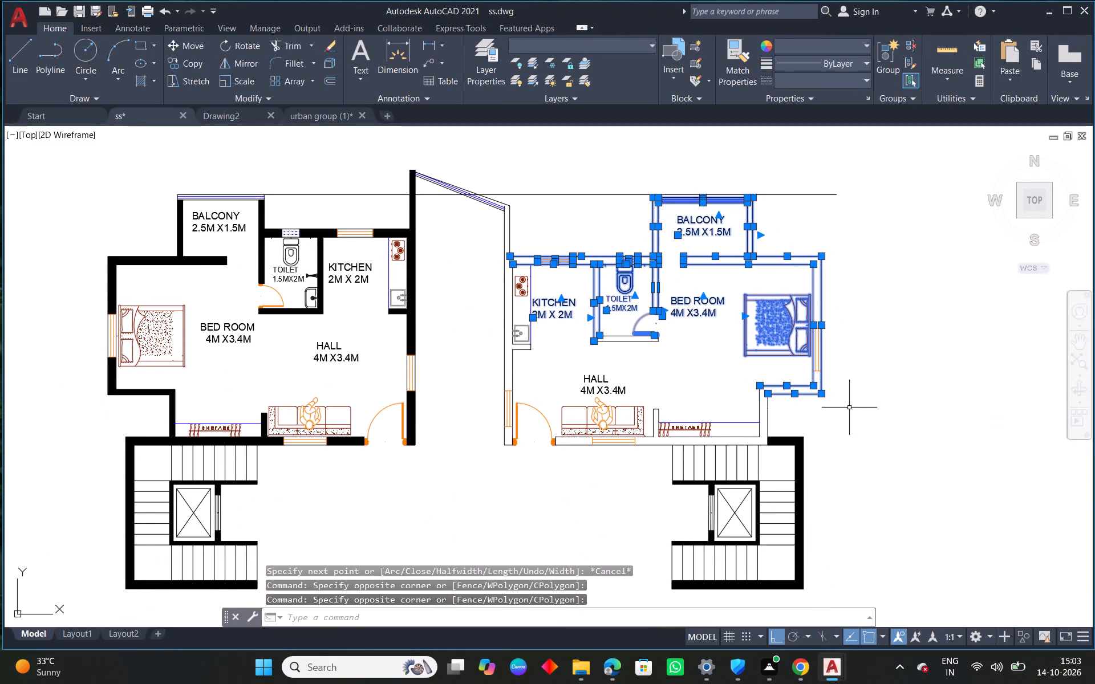
left_click_drag(902, 421, 716, 372)
left_click(462, 307)
middle_click_drag(638, 304, 599, 362)
left_click(822, 374)
left_click(441, 281)
scroll(714, 274, "up", 3)
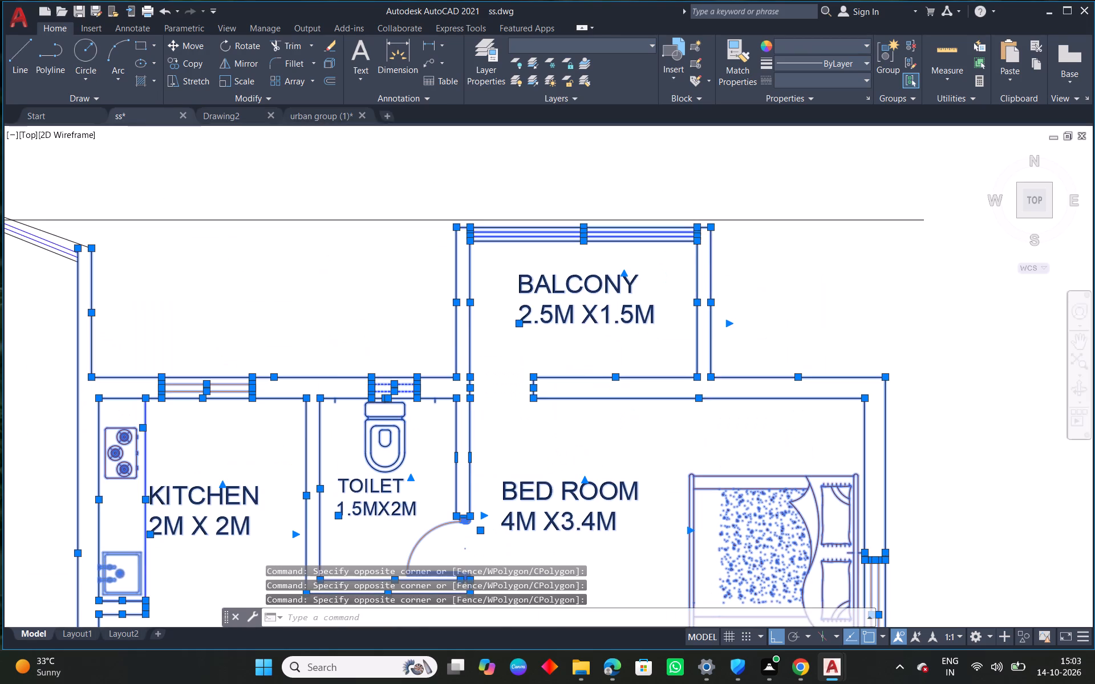
type("M")
key("space")
left_click(709, 206)
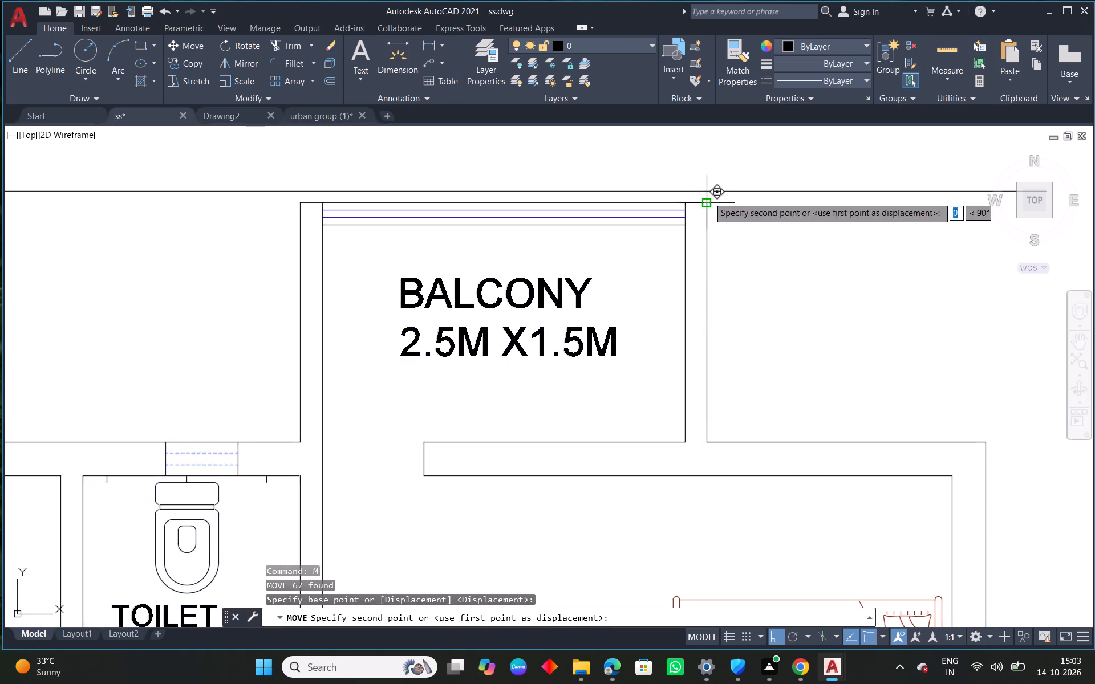
left_click(708, 191)
key("Escape")
Delete the horizontal reference line running across both balconies.
scroll(709, 231, "down", 3)
left_click_drag(769, 240, 766, 232)
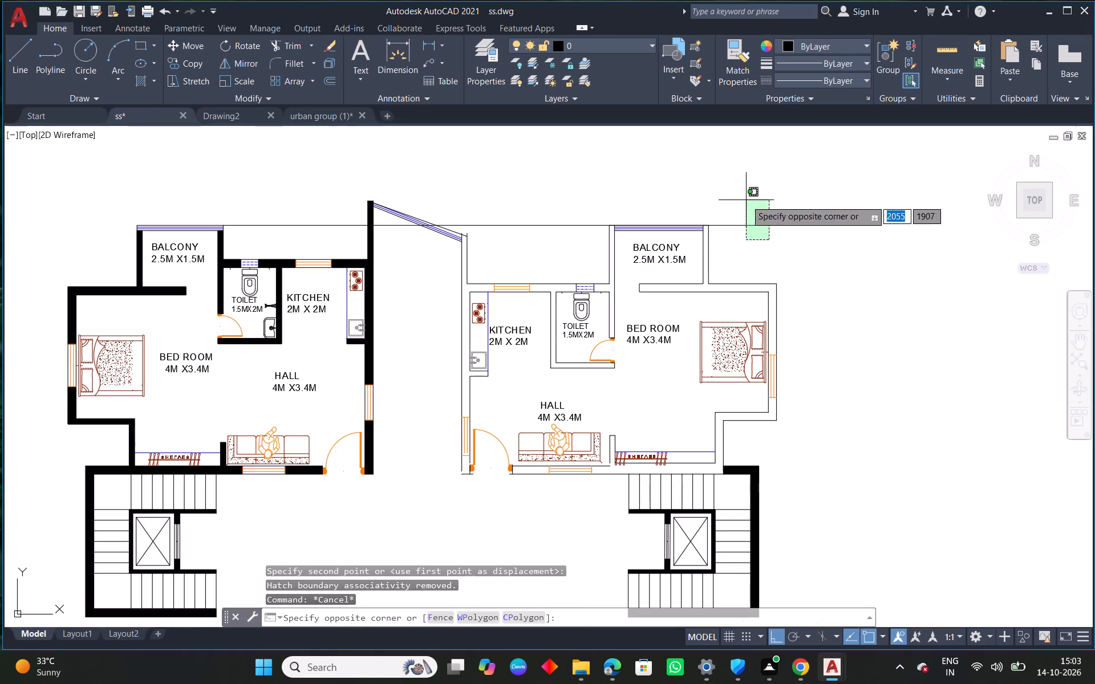
left_click(746, 200)
key("Delete")
Delete the slanted window lines between the left unit's tall wall and the right unit's upper wall.
left_click(453, 208)
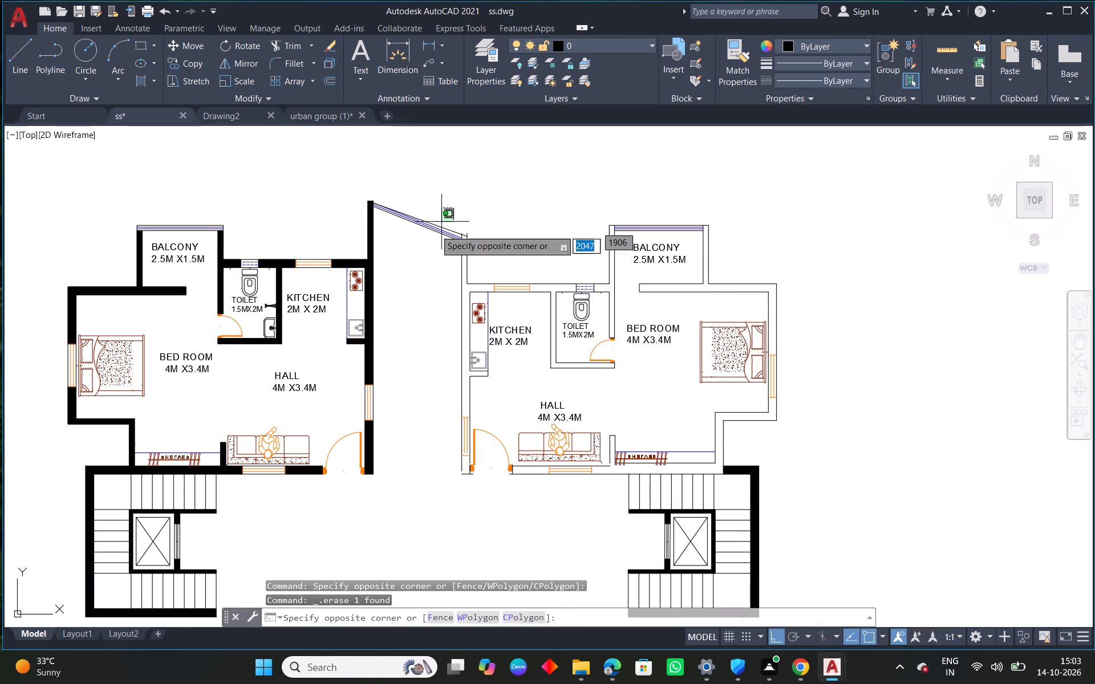
left_click(421, 250)
key("Delete")
key("Escape")
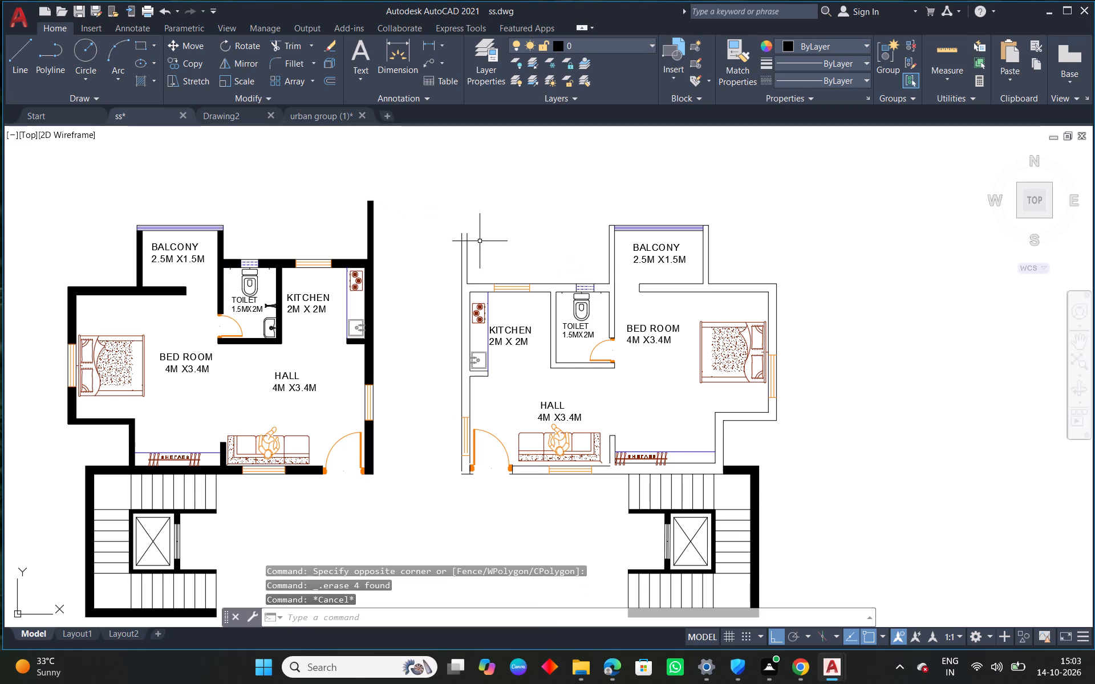
Draw a horizontal line from the top inner corner of the left unit's tall wall almost to the right unit's wall.
type("L")
key("space")
left_click(374, 199)
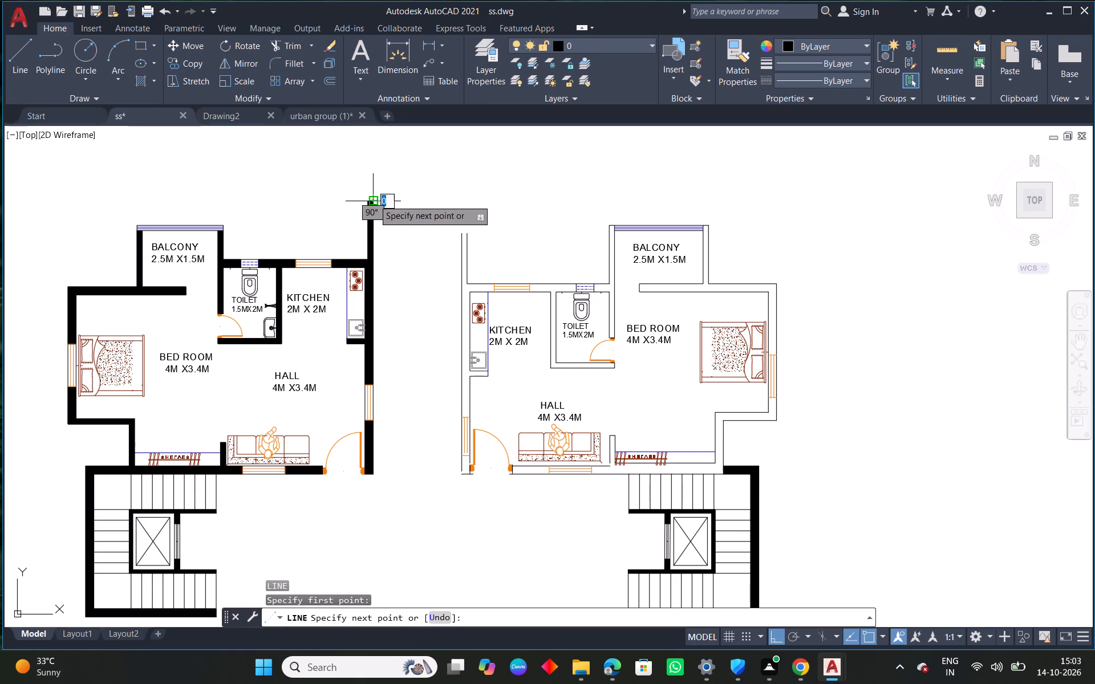
left_click(460, 209)
key("Escape")
Fillet the new horizontal line into square corners with both vertical lines of the right unit's kitchen-side wall.
key("f")
key("space")
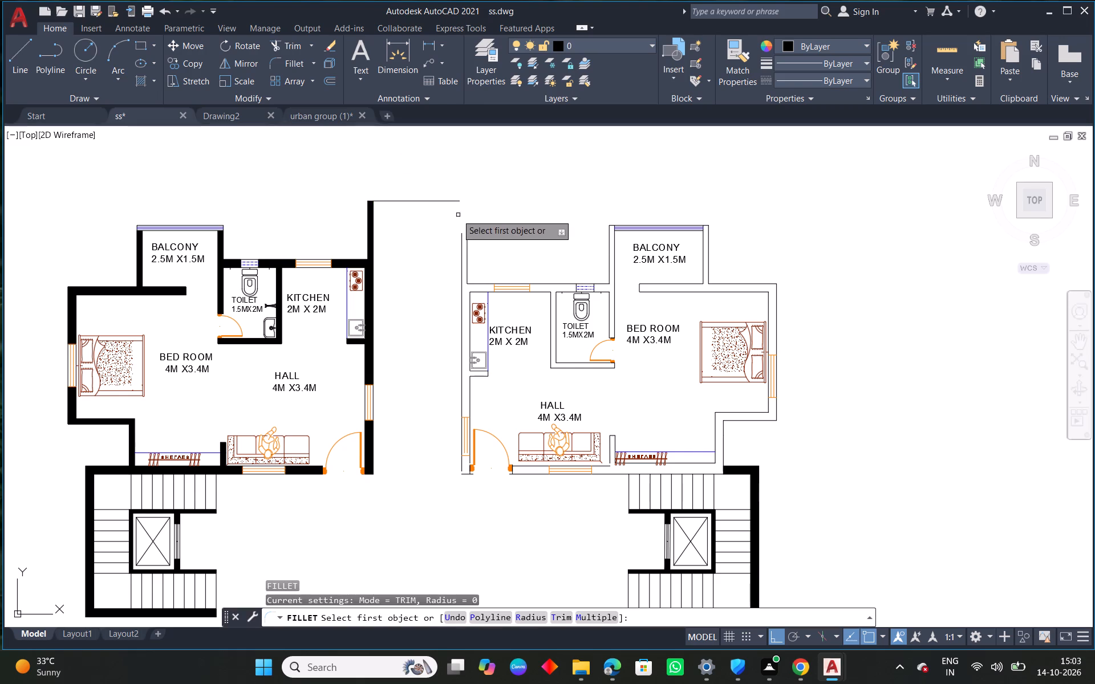
left_click(452, 201)
left_click(463, 242)
right_click(438, 187)
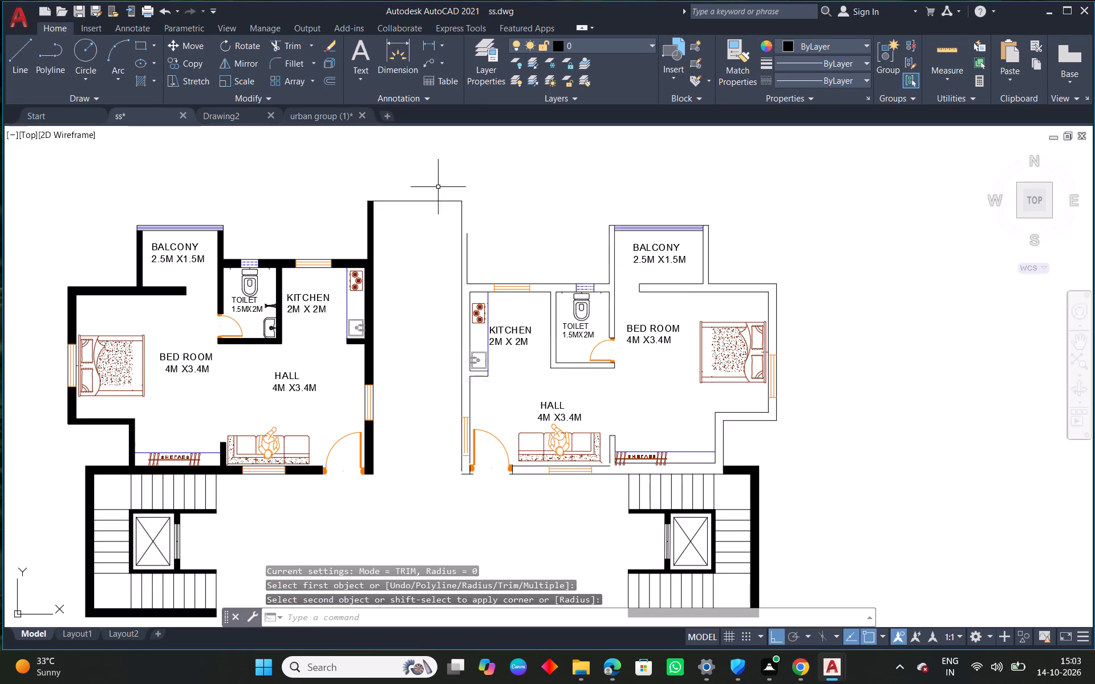
left_click(509, 195)
left_click(457, 202)
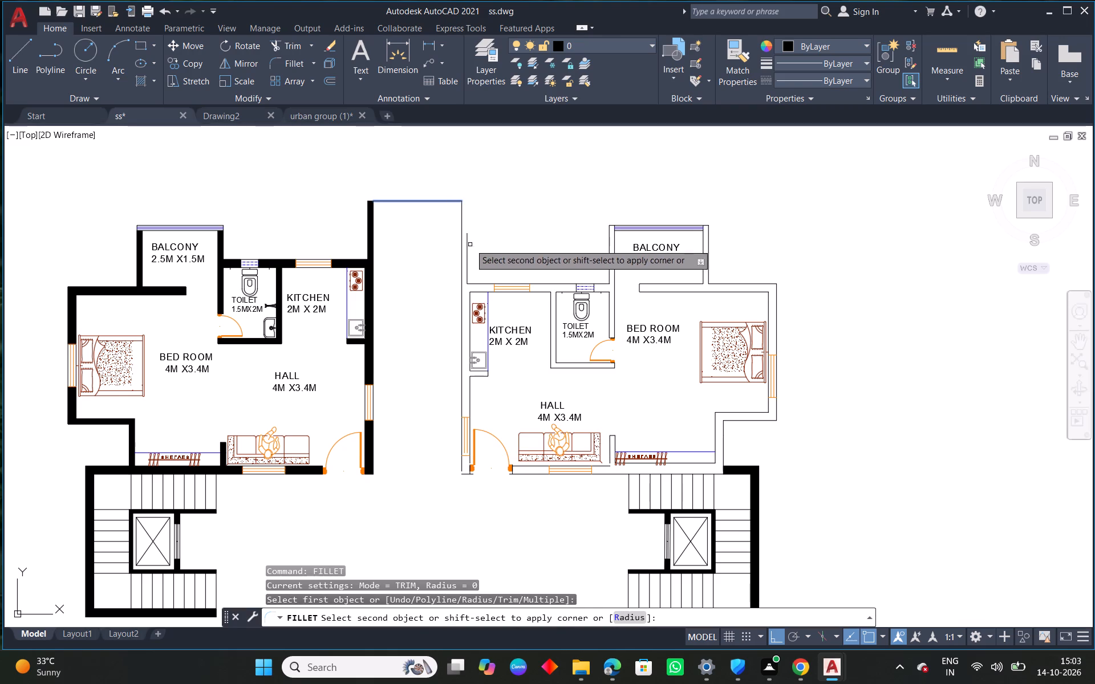
left_click(468, 246)
key("Escape")
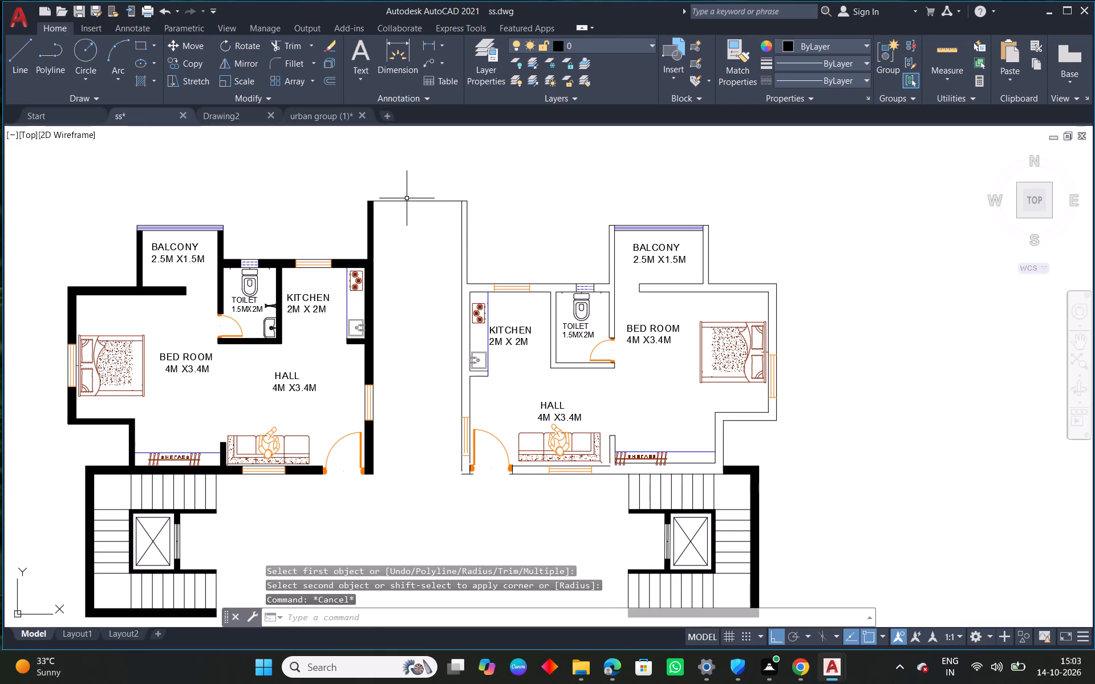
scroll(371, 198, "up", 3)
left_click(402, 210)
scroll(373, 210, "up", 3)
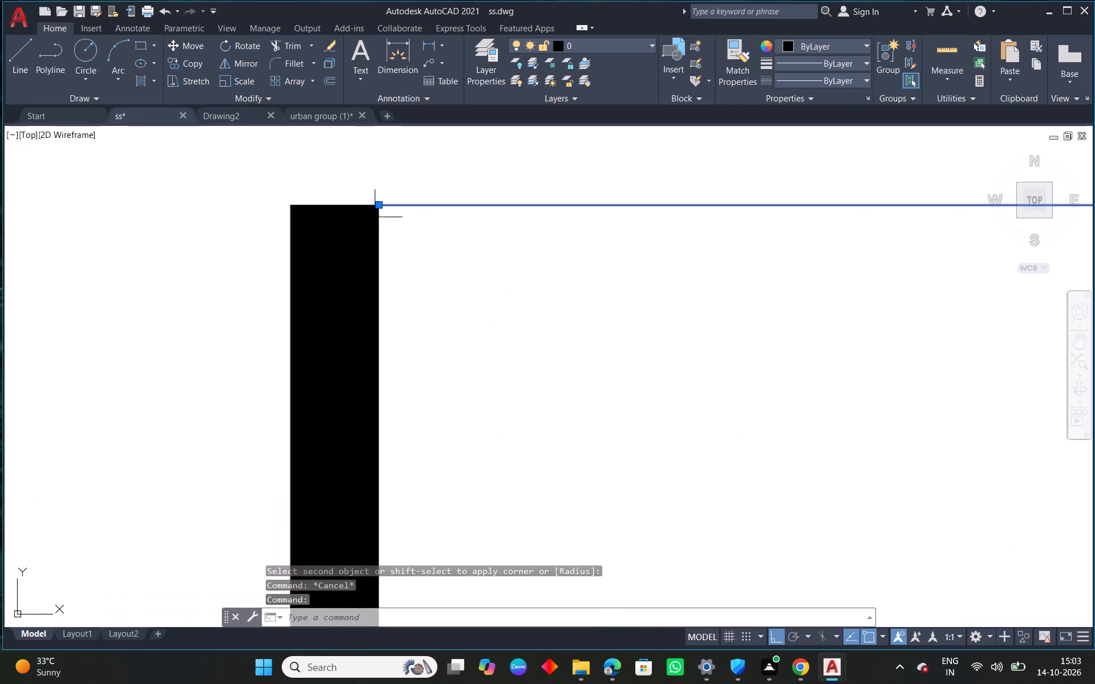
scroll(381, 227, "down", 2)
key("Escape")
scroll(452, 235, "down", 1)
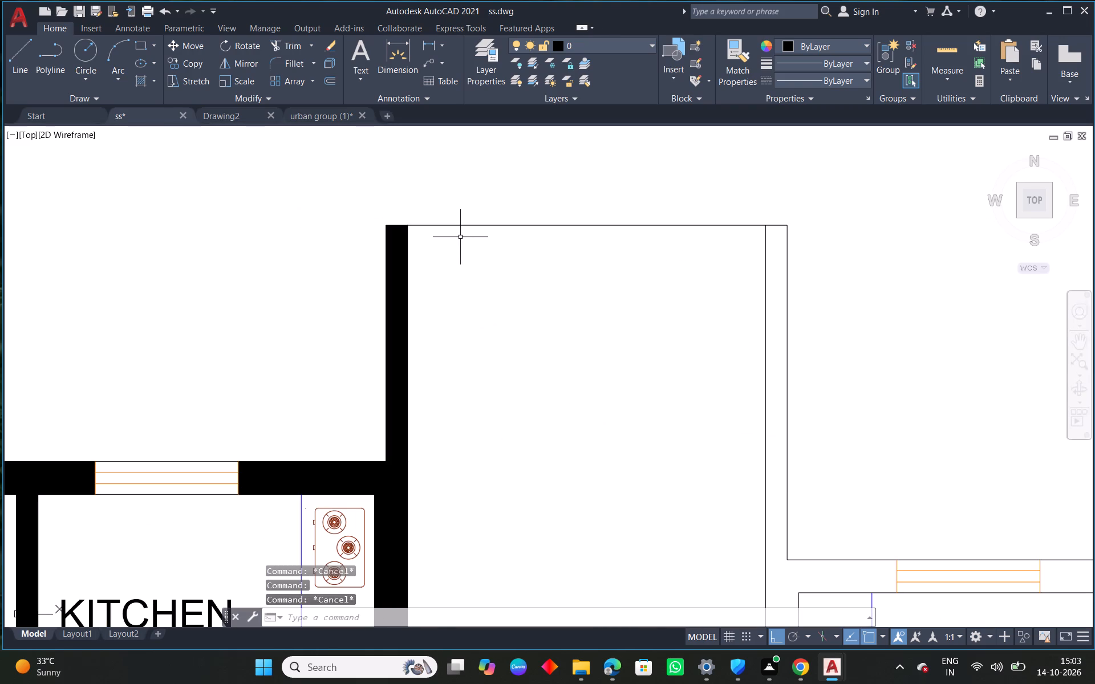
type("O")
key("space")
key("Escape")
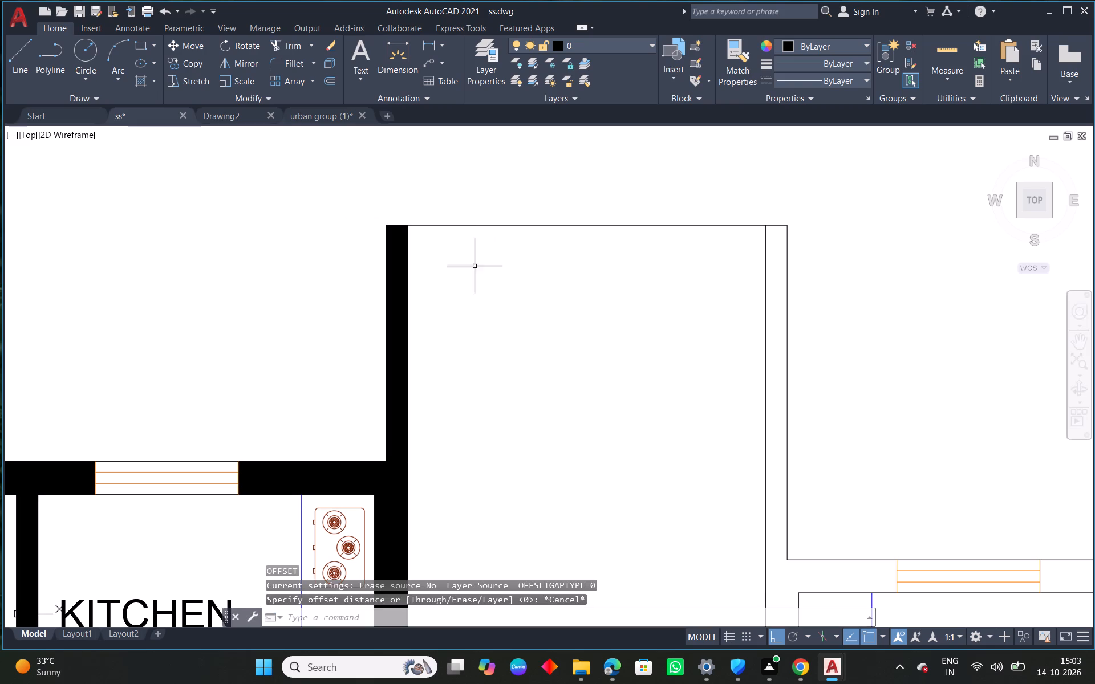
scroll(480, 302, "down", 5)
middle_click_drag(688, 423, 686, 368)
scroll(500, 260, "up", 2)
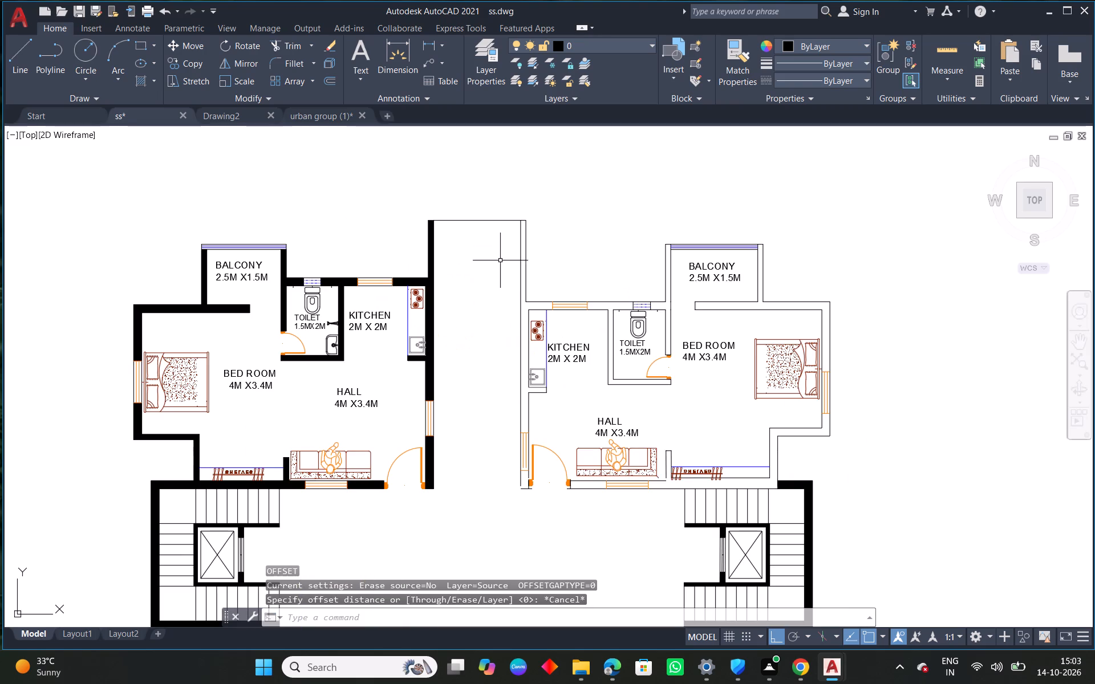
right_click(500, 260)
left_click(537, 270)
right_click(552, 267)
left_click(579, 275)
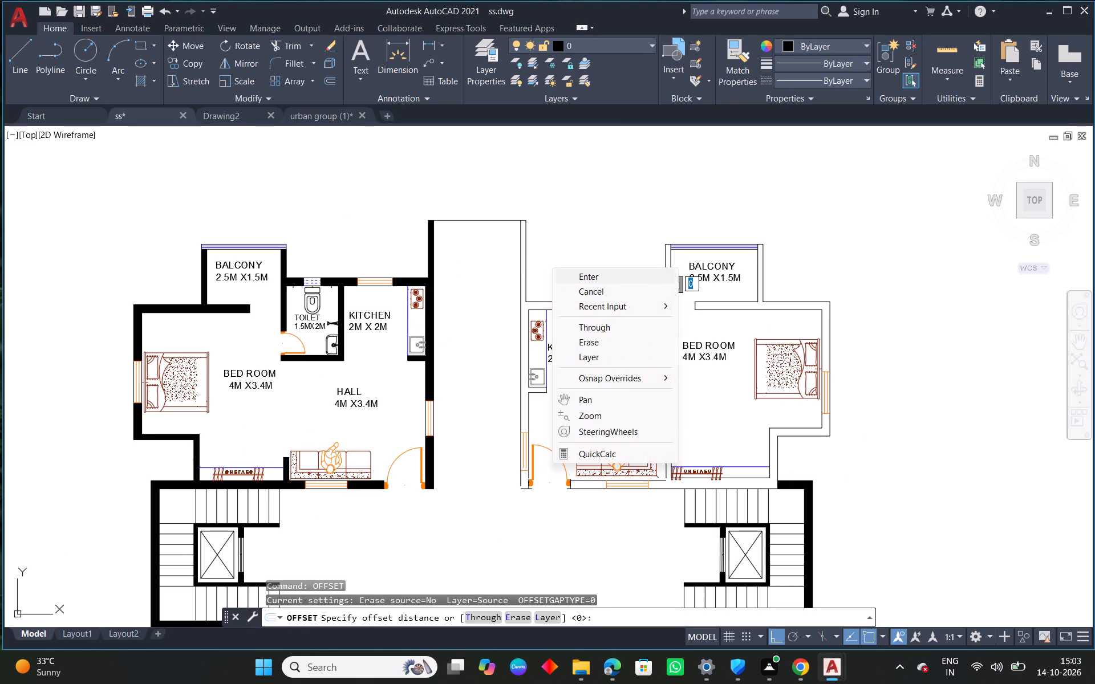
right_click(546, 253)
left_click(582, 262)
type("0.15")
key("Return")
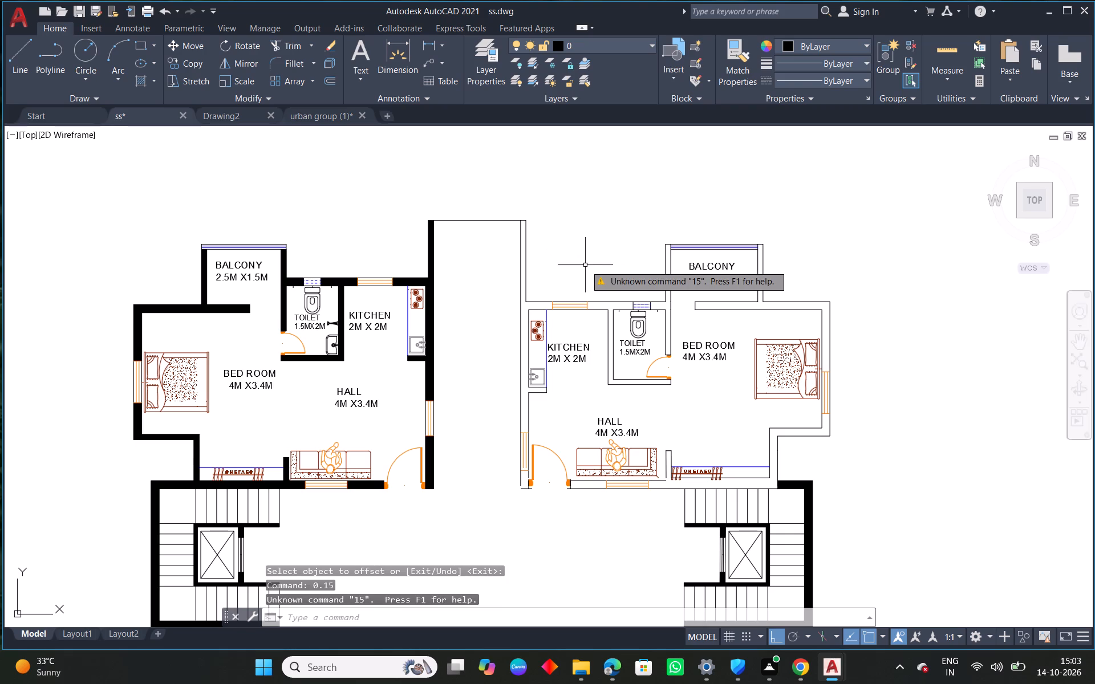
Offset the new top line between the two units downward by 0.15.
key("Escape")
type("O 0.15")
key("Return")
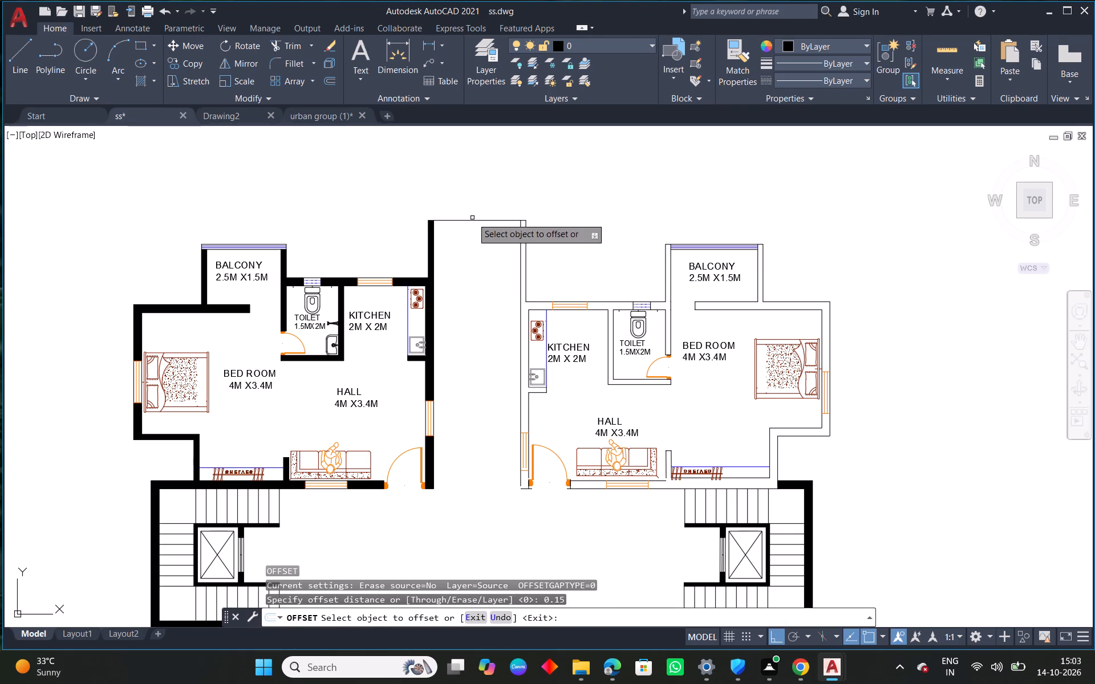
left_click(472, 221)
left_click(464, 257)
key("Escape")
Trim the lower offset line where it crosses into the right unit's kitchen-side wall.
scroll(436, 223, "up", 3)
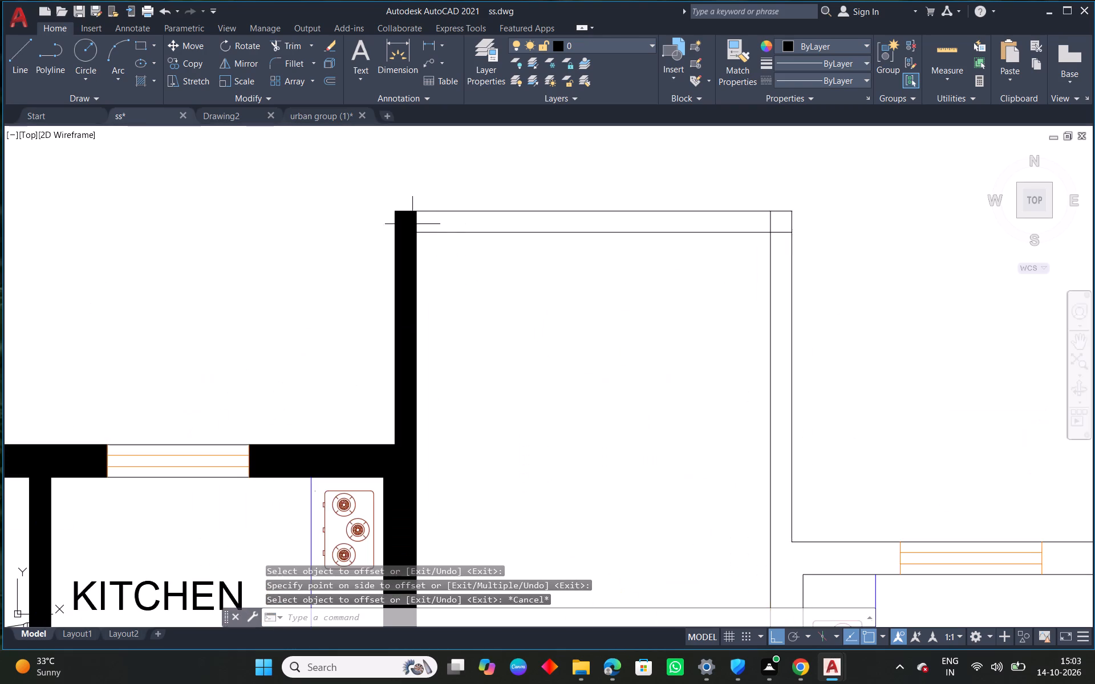
scroll(411, 223, "up", 1)
scroll(510, 255, "down", 2)
middle_click_drag(772, 336, 638, 299)
scroll(590, 222, "up", 2)
middle_click_drag(510, 233, 540, 250)
scroll(540, 250, "up", 1)
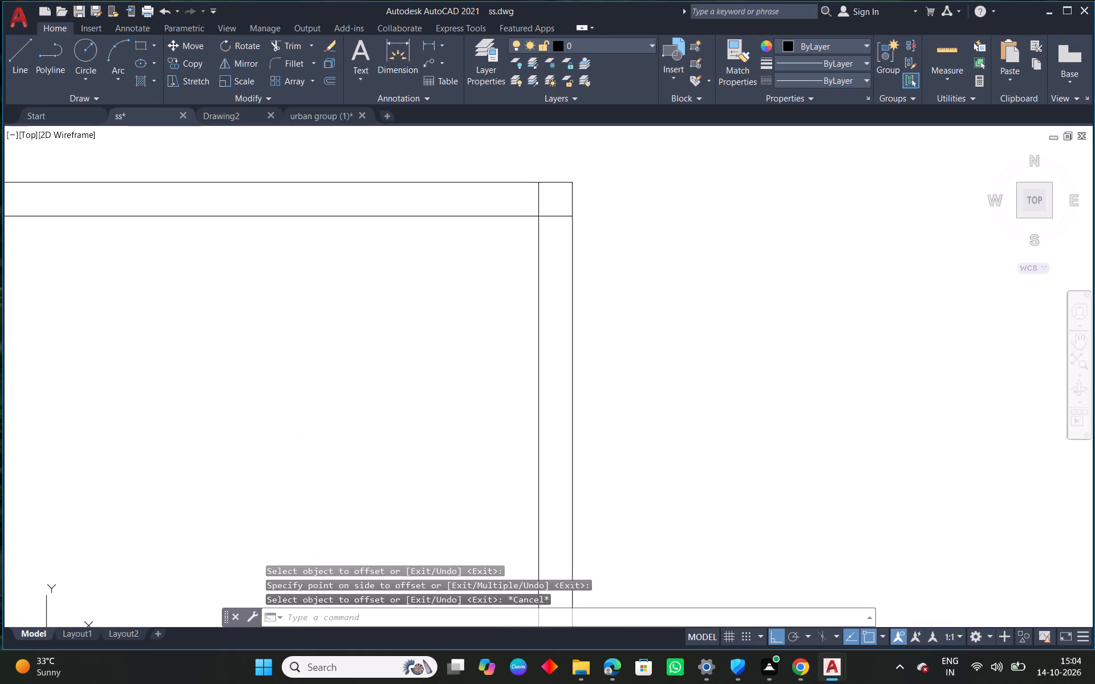
type("TR")
key("space")
key("space")
left_click_drag(558, 218, 548, 158)
key("Escape")
scroll(559, 193, "down", 3)
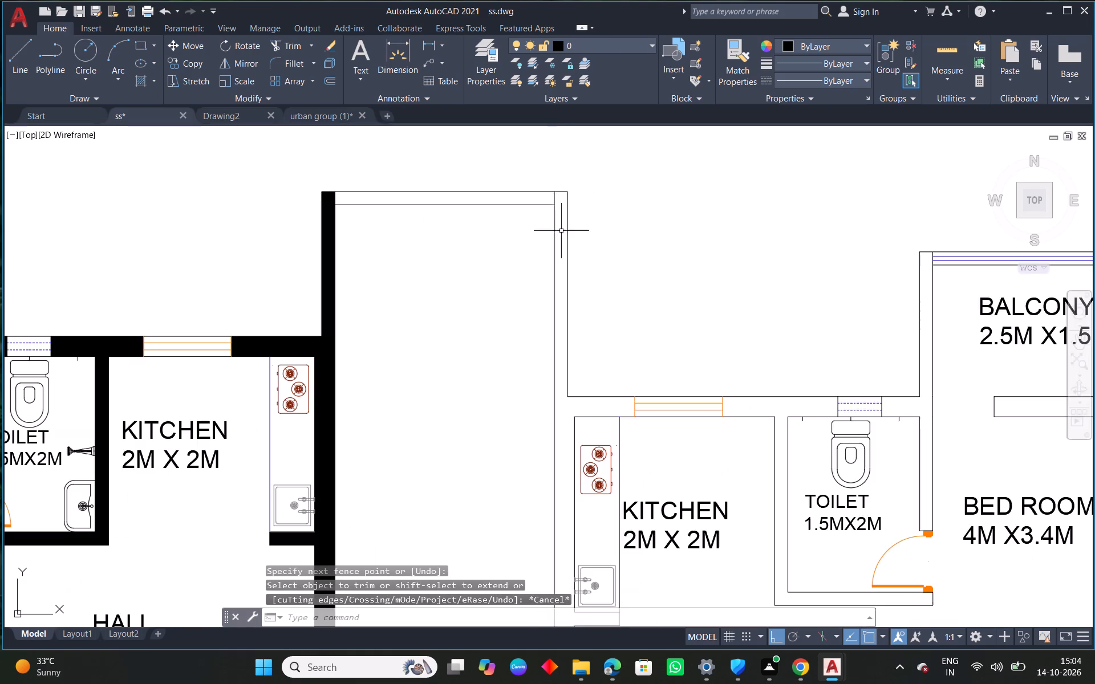
Offset the lower top-wall line upward twice at 0.05 spacing, adding two window lines between the units.
middle_click_drag(404, 256, 451, 272)
right_click(449, 268)
left_click(529, 296)
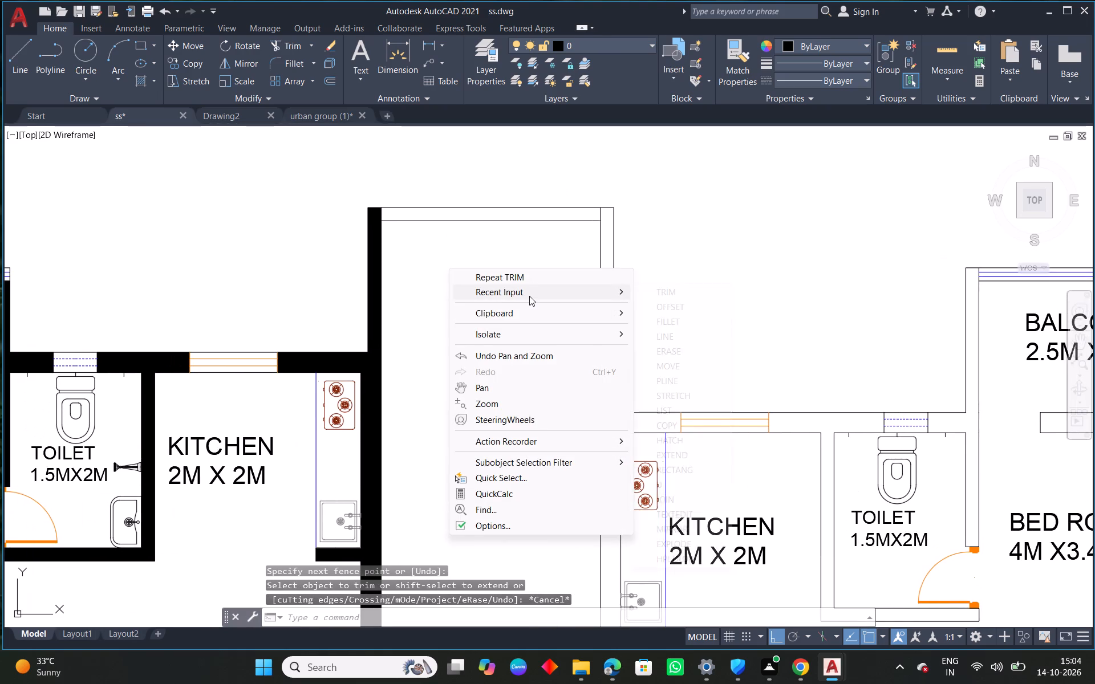
left_click(663, 310)
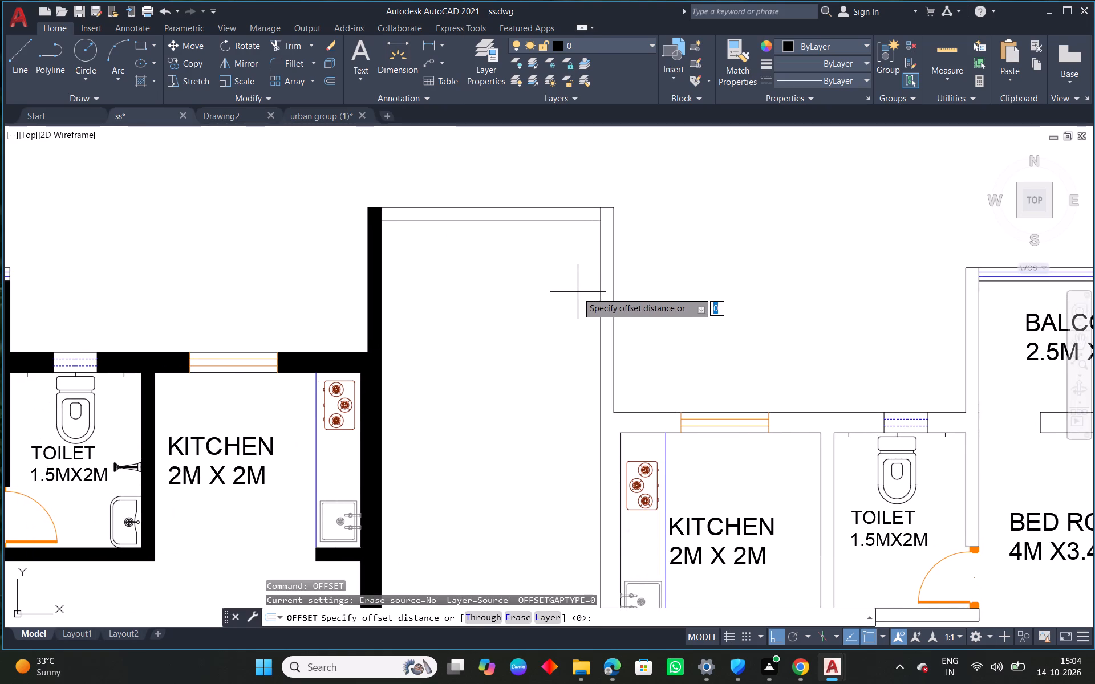
type("0.")
key("4")
key("BackSpace")
type("05")
key("Return")
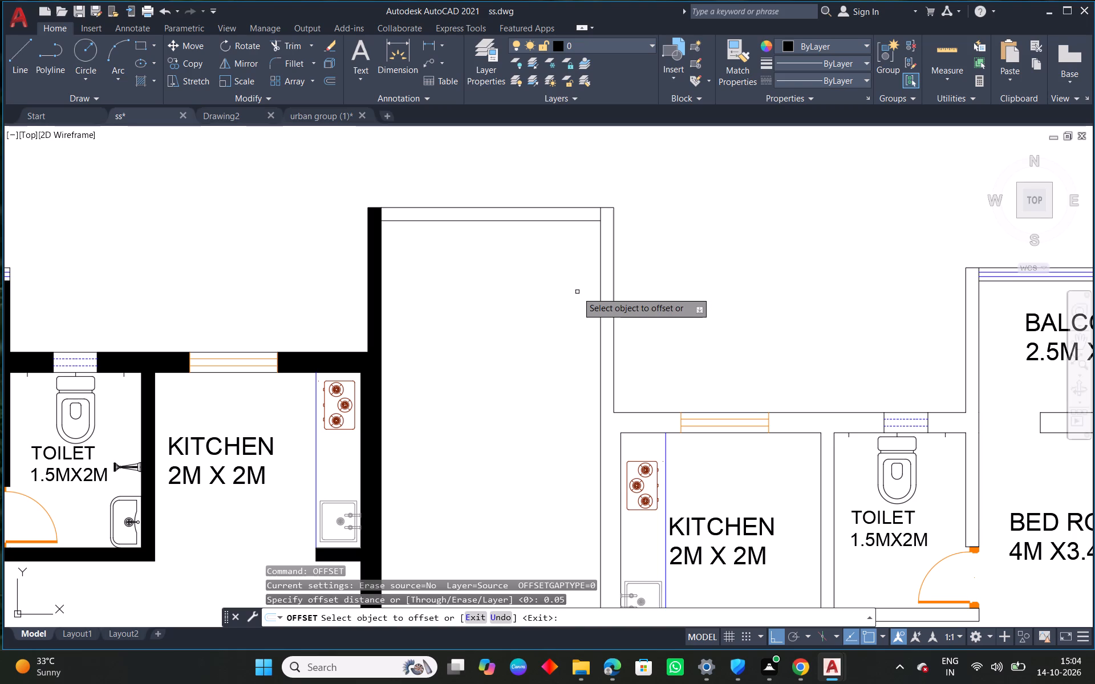
scroll(515, 130, "up", 2)
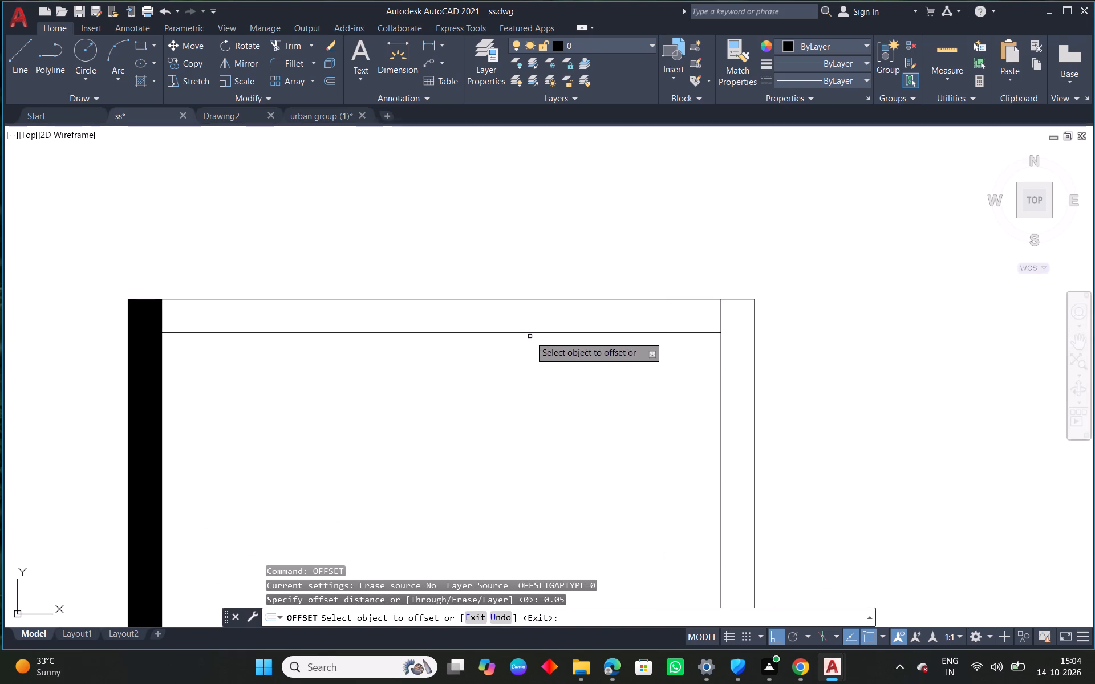
left_click(533, 332)
left_click(533, 314)
left_click(534, 321)
left_click(534, 311)
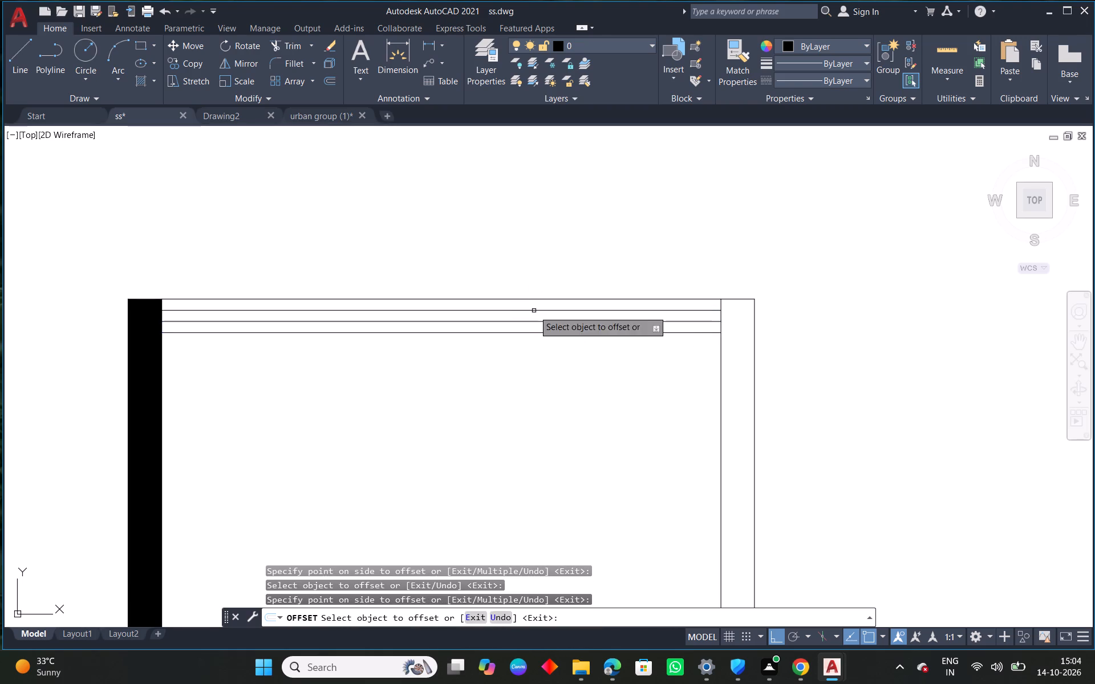
right_click(534, 311)
left_click(563, 319)
Change the two middle window lines between the units to the blue layer.
scroll(528, 313, "up", 2)
left_click_drag(534, 295, 528, 315)
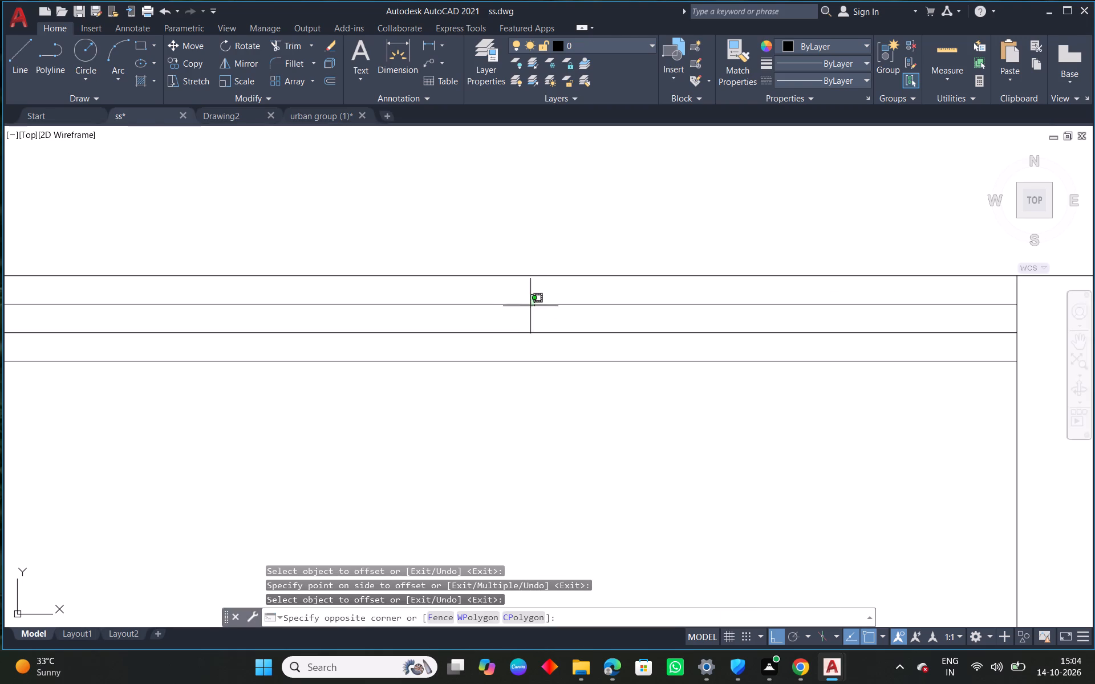
left_click_drag(528, 315, 526, 319)
left_click(524, 349)
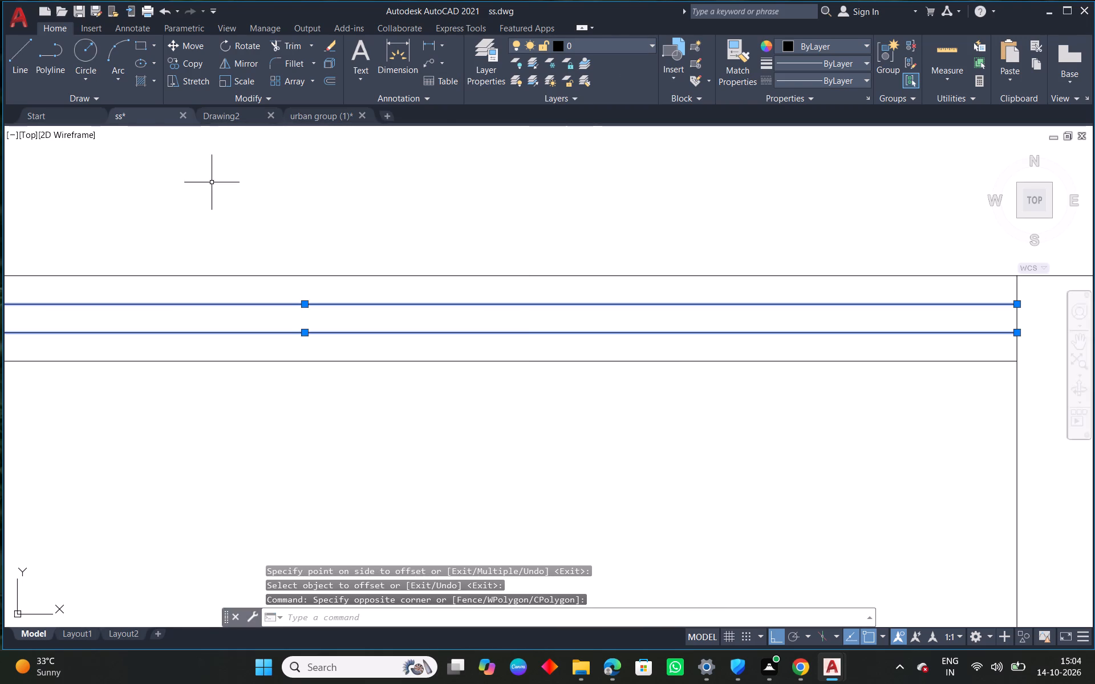
left_click(599, 46)
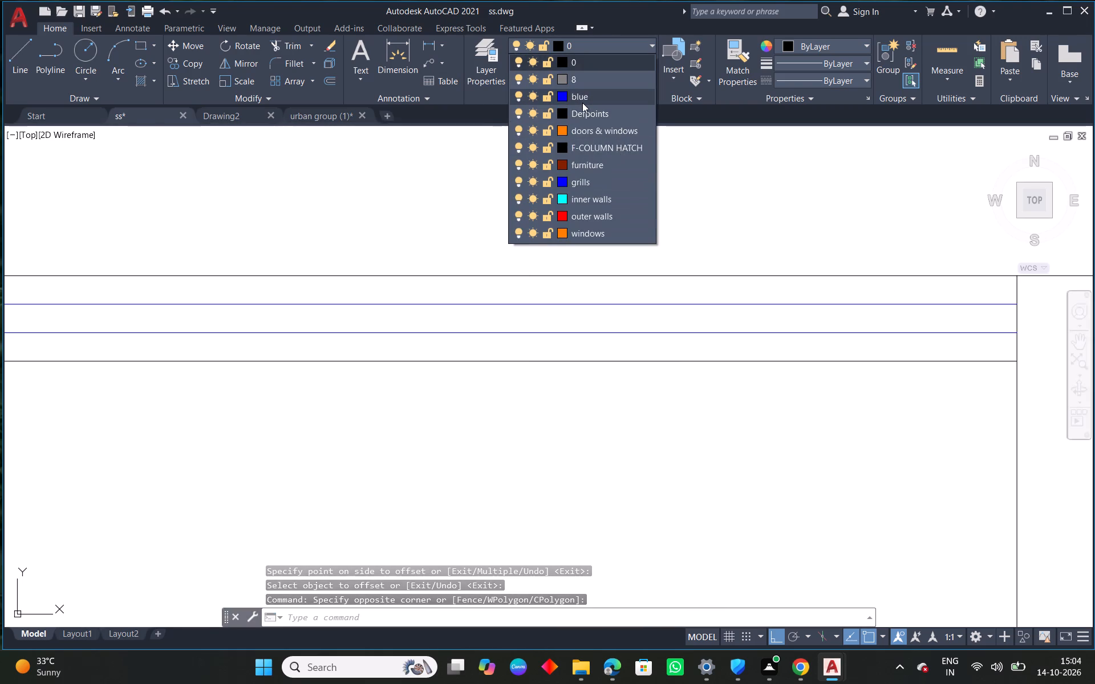
left_click(582, 103)
scroll(682, 349, "down", 2)
middle_click_drag(530, 416, 547, 396)
key("Escape")
scroll(643, 409, "down", 1)
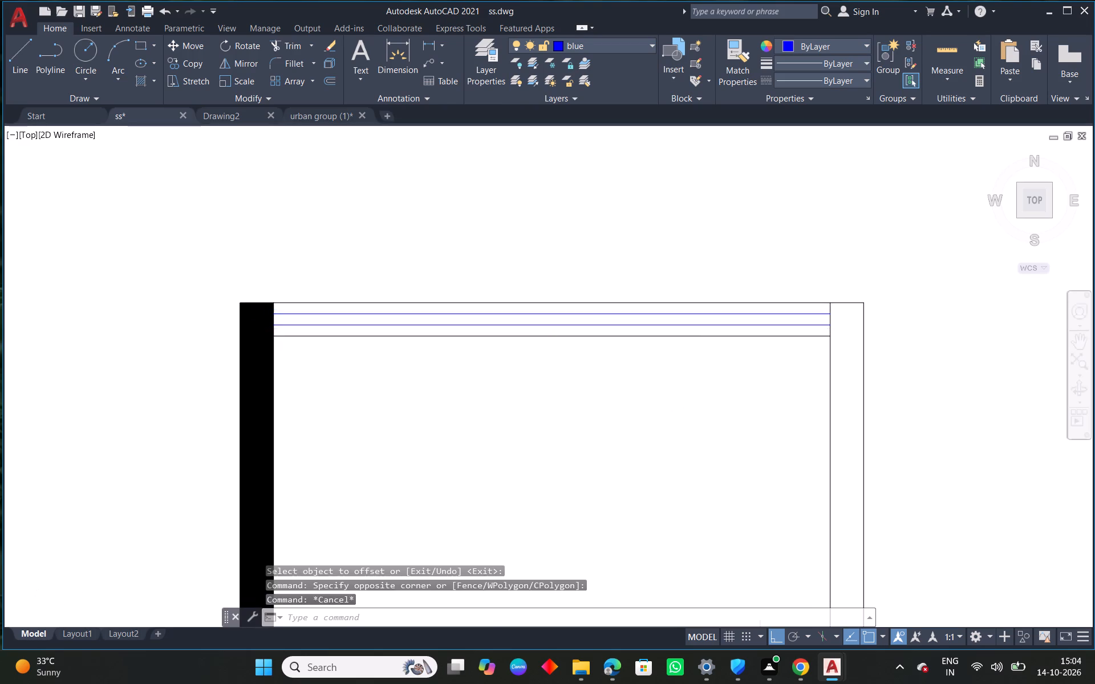
Fillet the right hall's bottom inner wall line with the short partition wall between the sofa and shelves into a square corner.
scroll(643, 409, "down", 2)
middle_click_drag(716, 498, 606, 250)
scroll(606, 250, "down", 3)
scroll(824, 353, "up", 2)
middle_click_drag(581, 313, 647, 351)
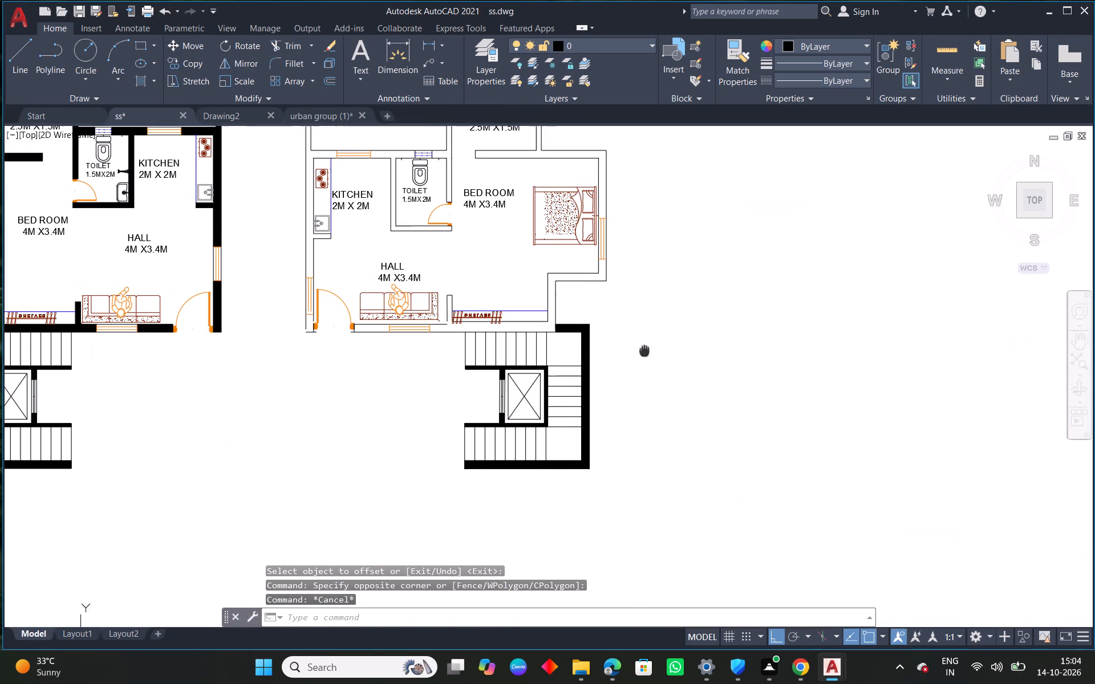
middle_click_drag(647, 351, 660, 360)
middle_click_drag(688, 341, 739, 376)
scroll(545, 373, "up", 3)
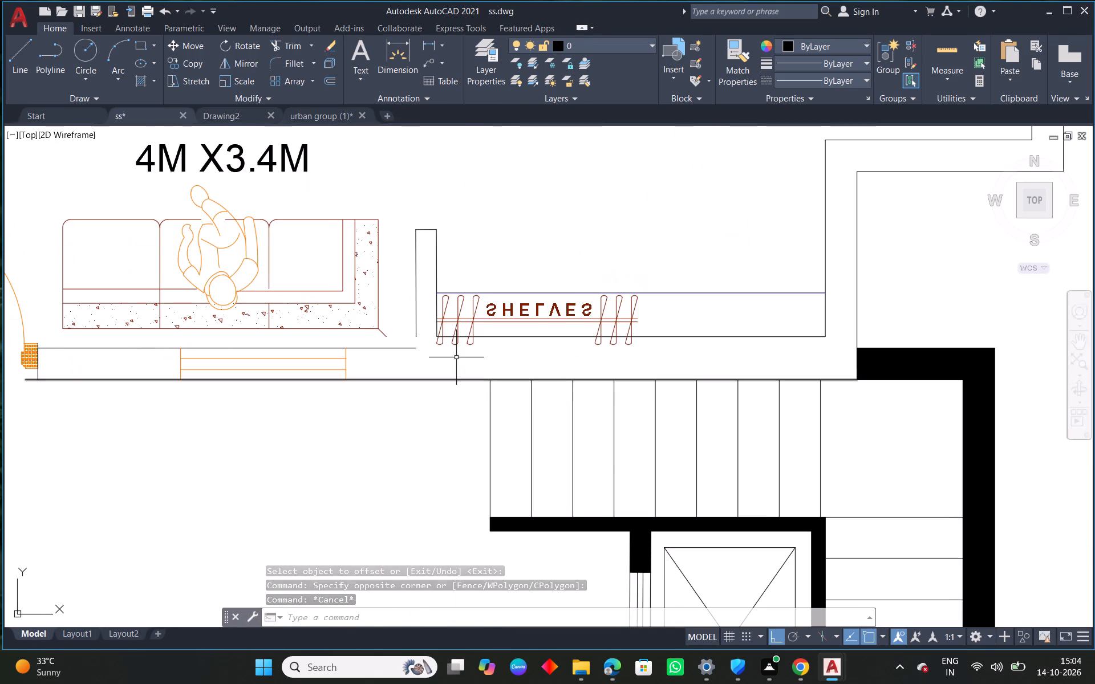
middle_click_drag(457, 357, 504, 373)
key("f")
key("space")
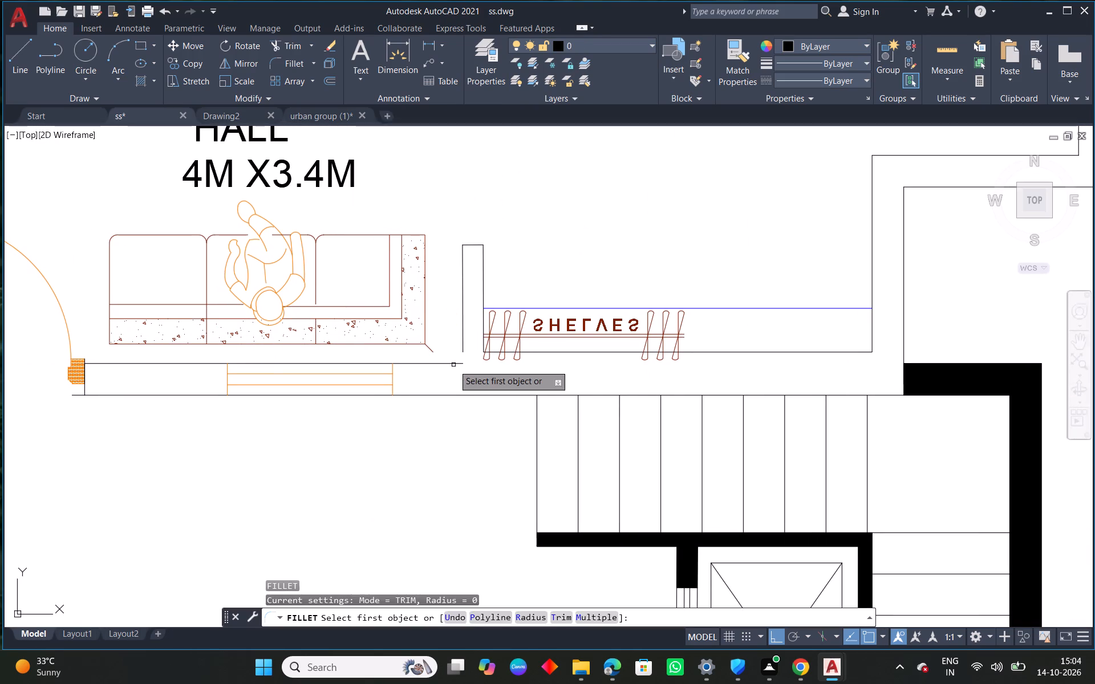
left_click(453, 365)
left_click(461, 342)
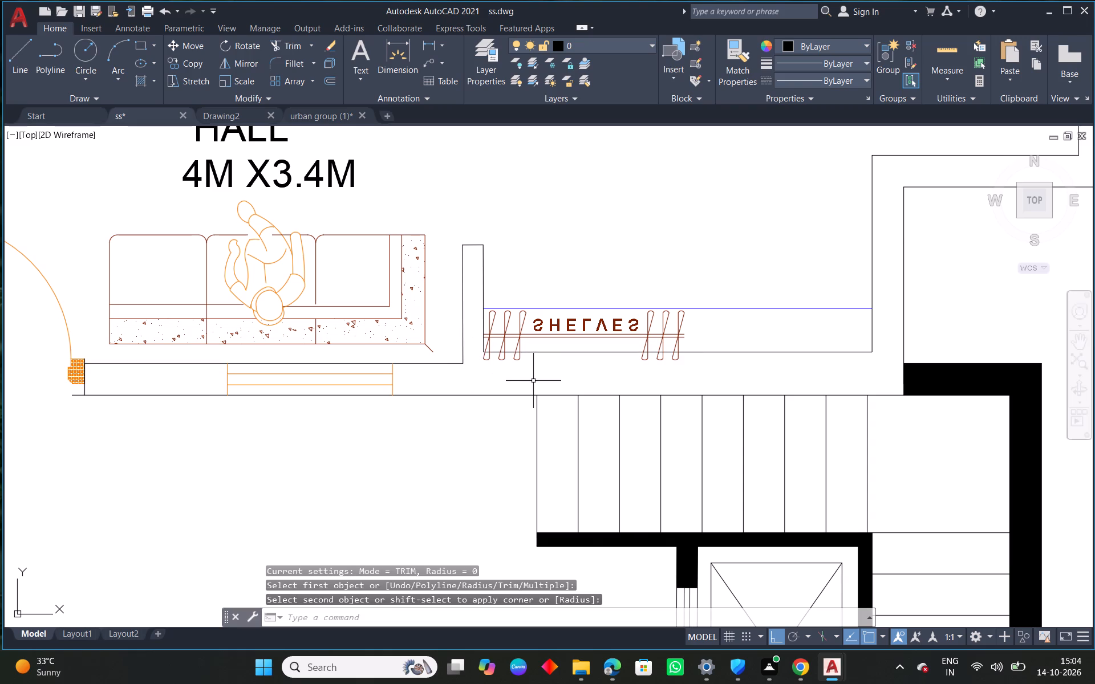
Fillet the outer and inner lines of the right hall's door-side wall with the bottom wall line into square corners.
scroll(554, 381, "down", 1)
middle_click_drag(220, 401, 323, 398)
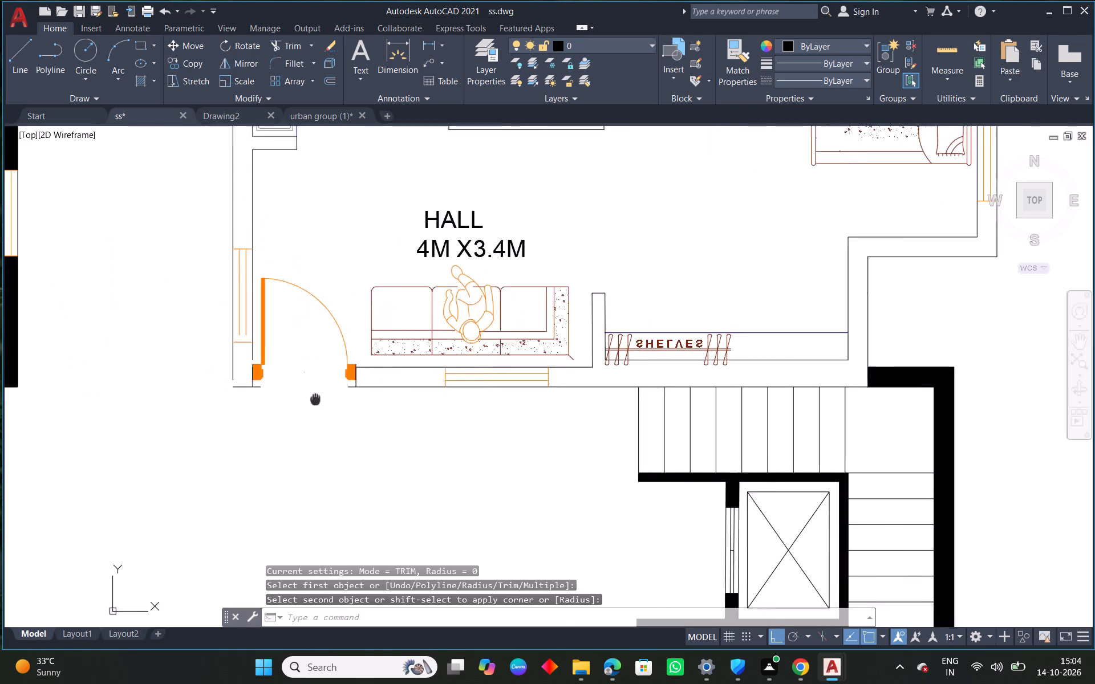
middle_click_drag(323, 398, 385, 384)
scroll(293, 370, "up", 2)
right_click(236, 304)
left_click(295, 330)
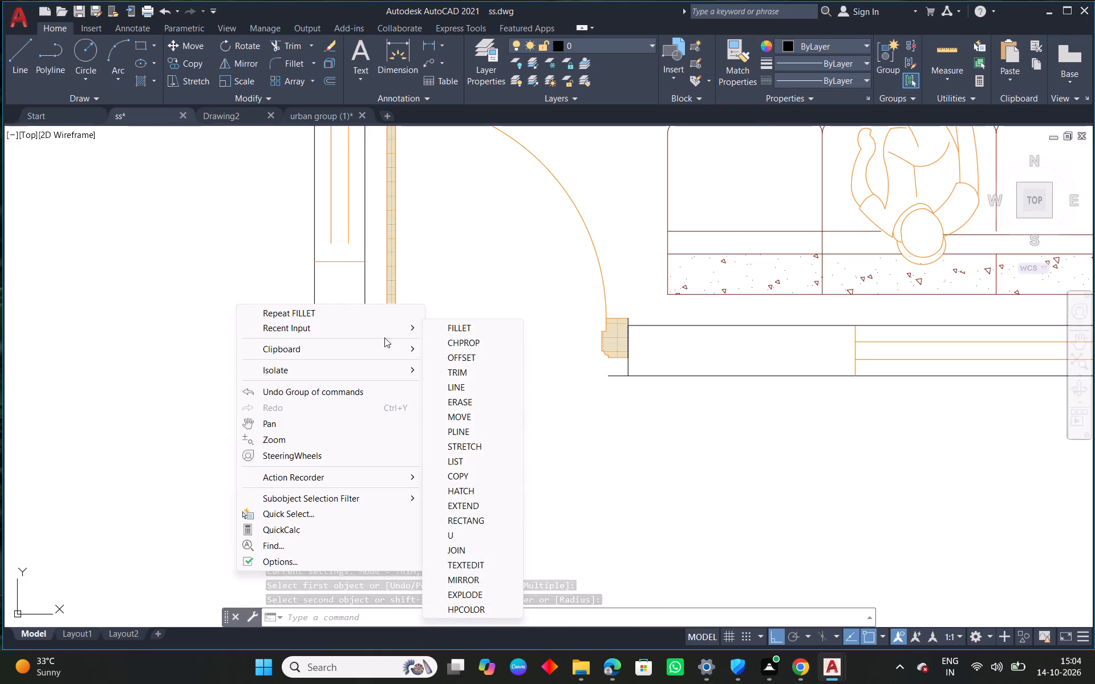
left_click(465, 329)
left_click(324, 376)
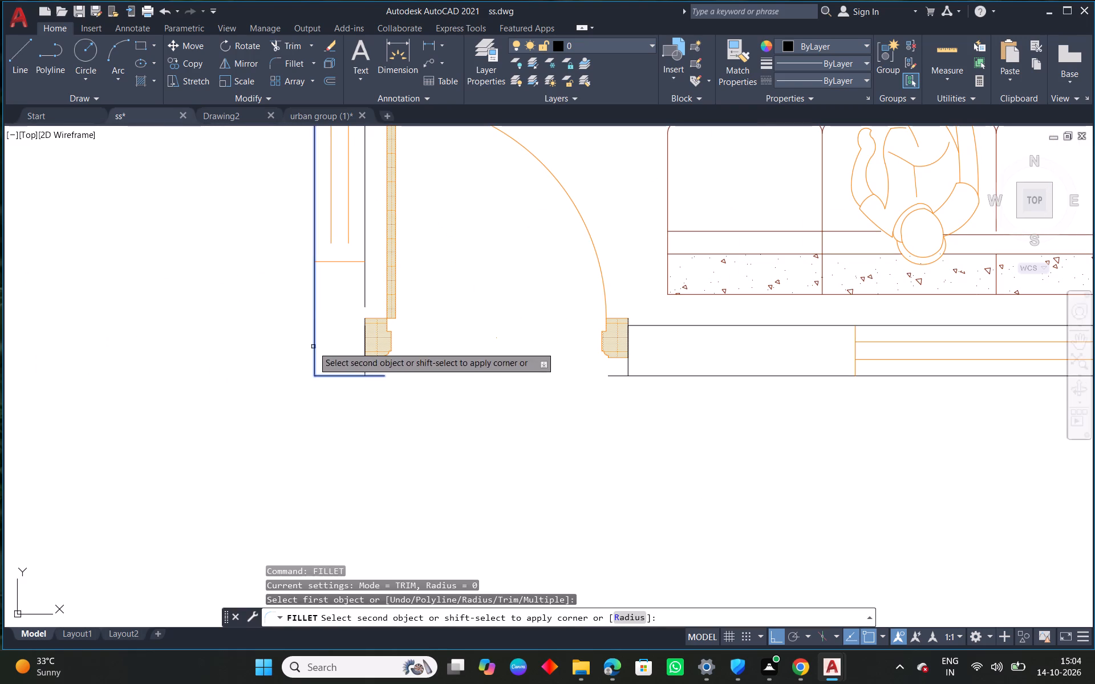
left_click(313, 347)
right_click(259, 295)
left_click(304, 306)
left_click(353, 374)
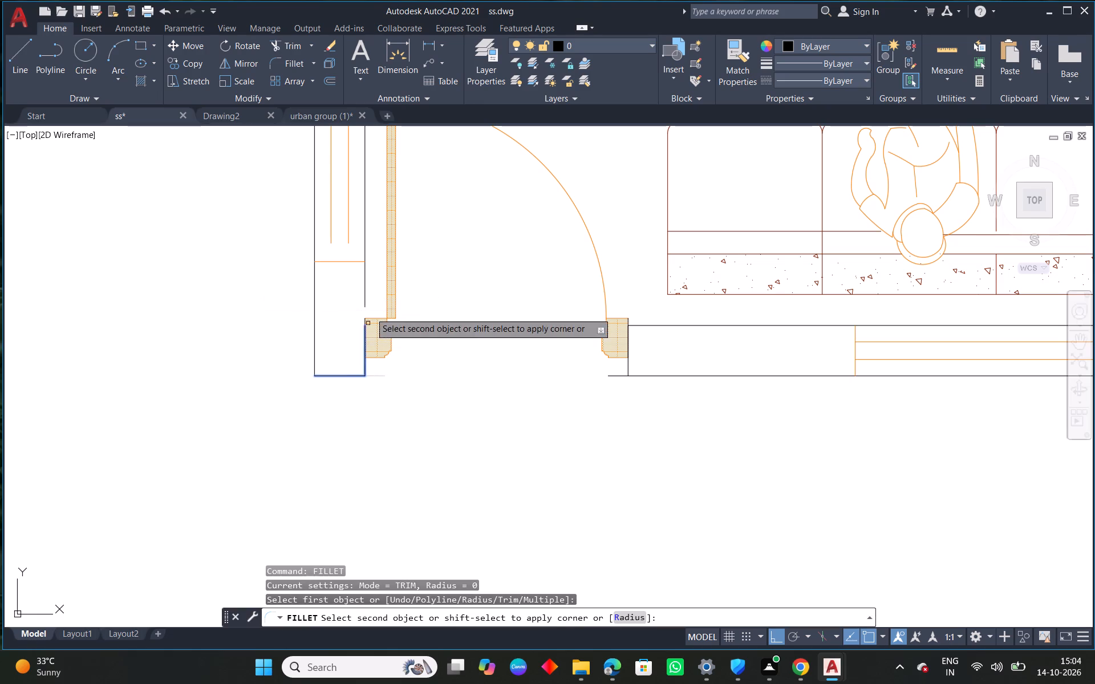
left_click(366, 284)
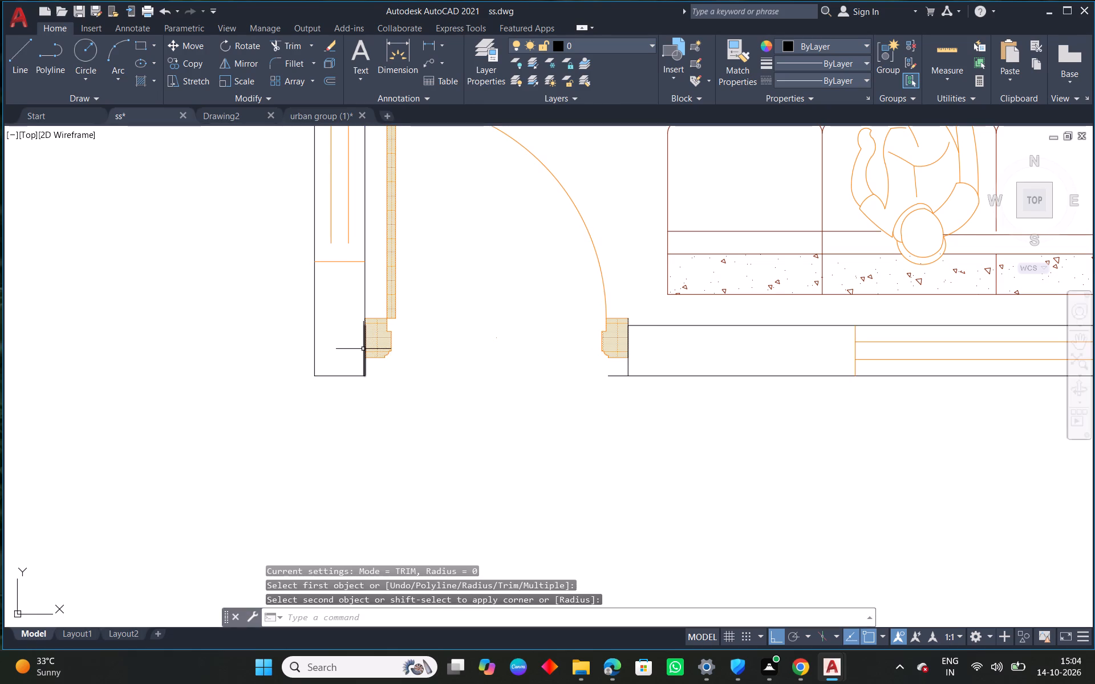
Trim away the short duplicate line along the wall end beside the hinge side of the right hall's door.
left_click(363, 349)
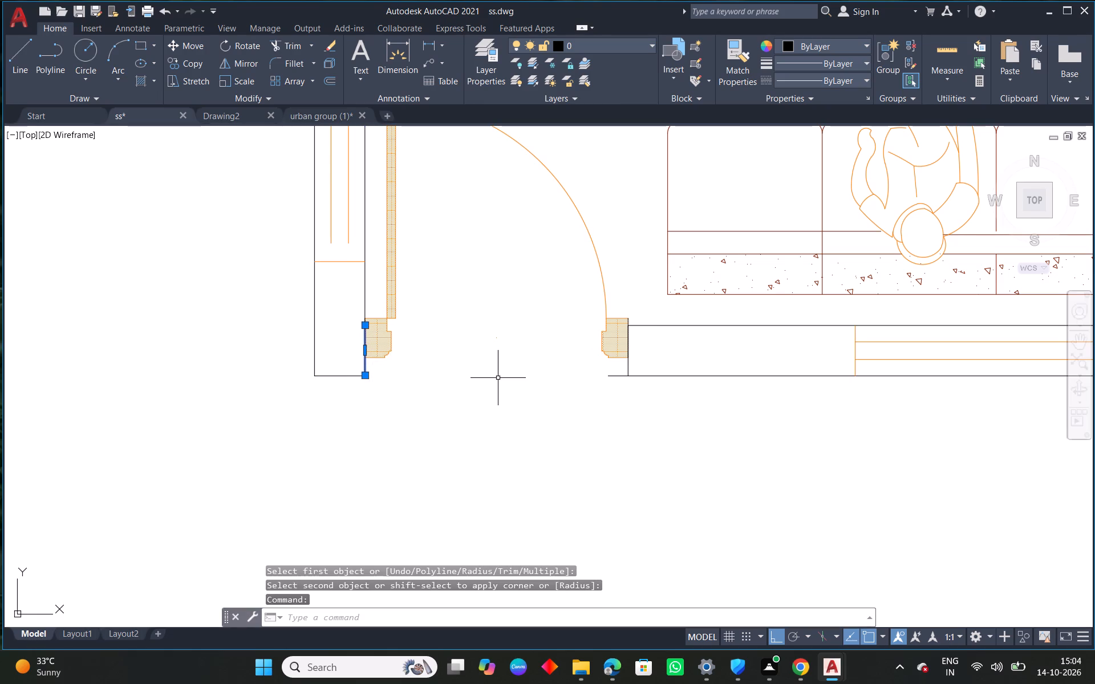
right_click(494, 361)
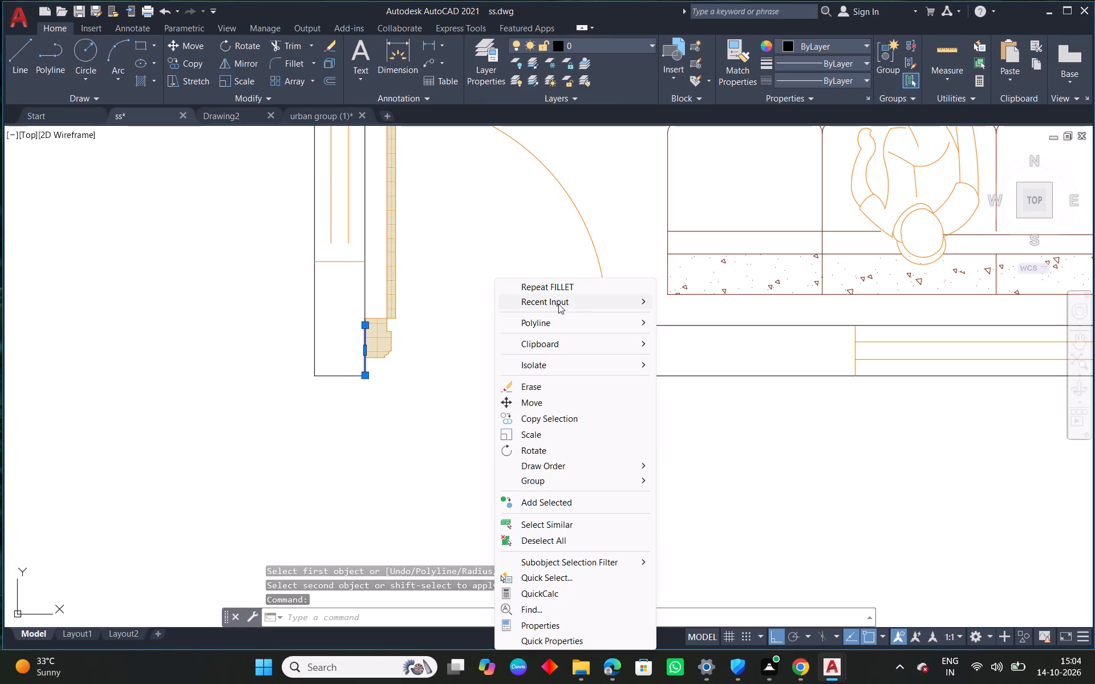
left_click(558, 302)
left_click(705, 349)
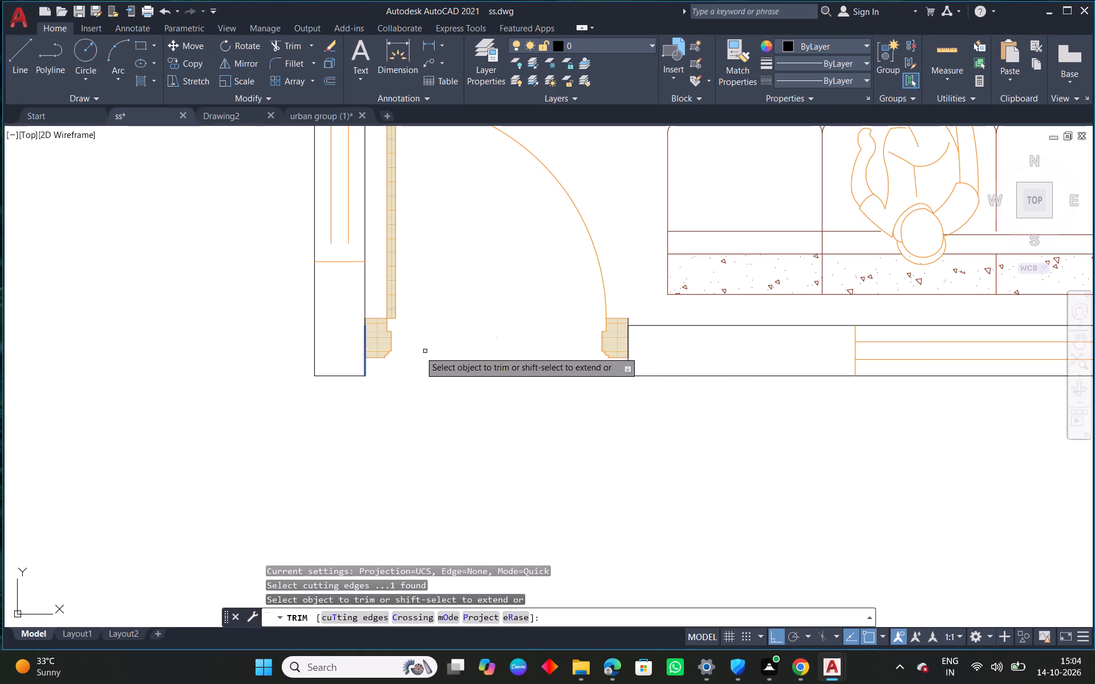
right_click(429, 351)
left_click(481, 364)
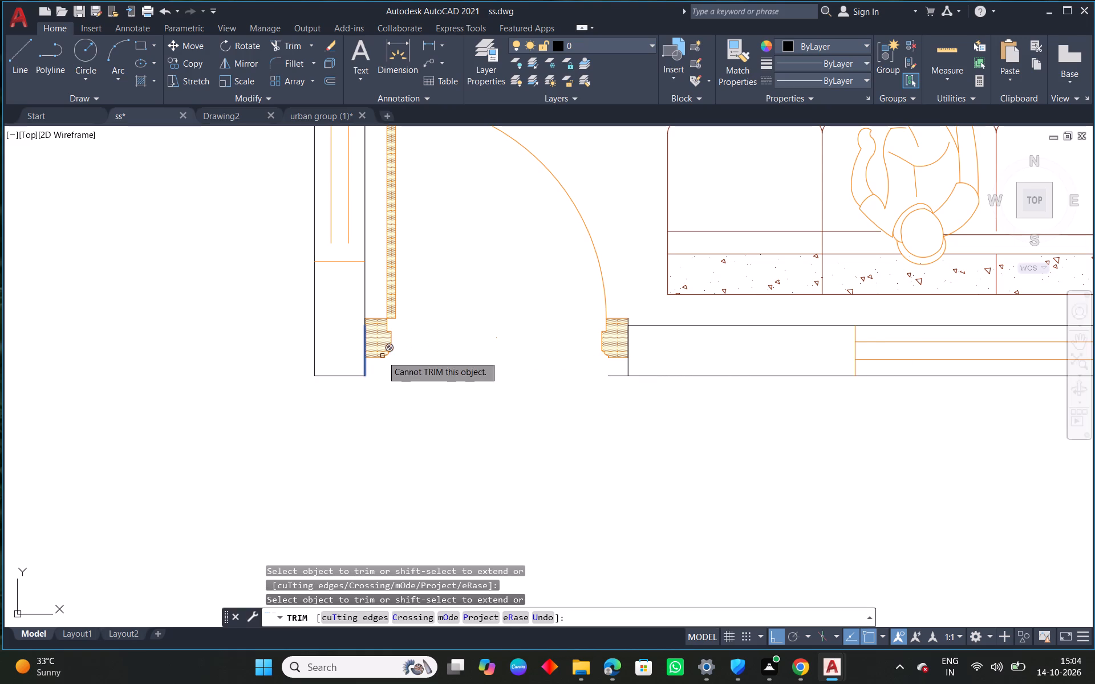
left_click(366, 369)
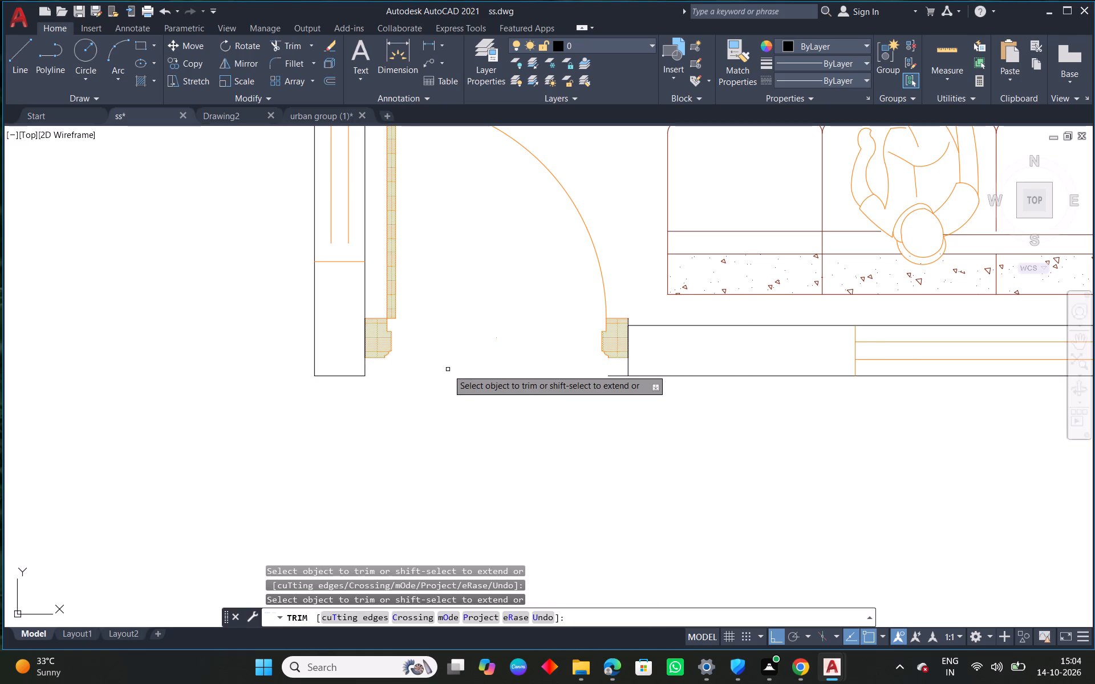
key("Escape")
Extend the two inner window lines beside the right hall's door down to the window's lower end line.
middle_click_drag(360, 310, 391, 398)
scroll(386, 335, "up", 2)
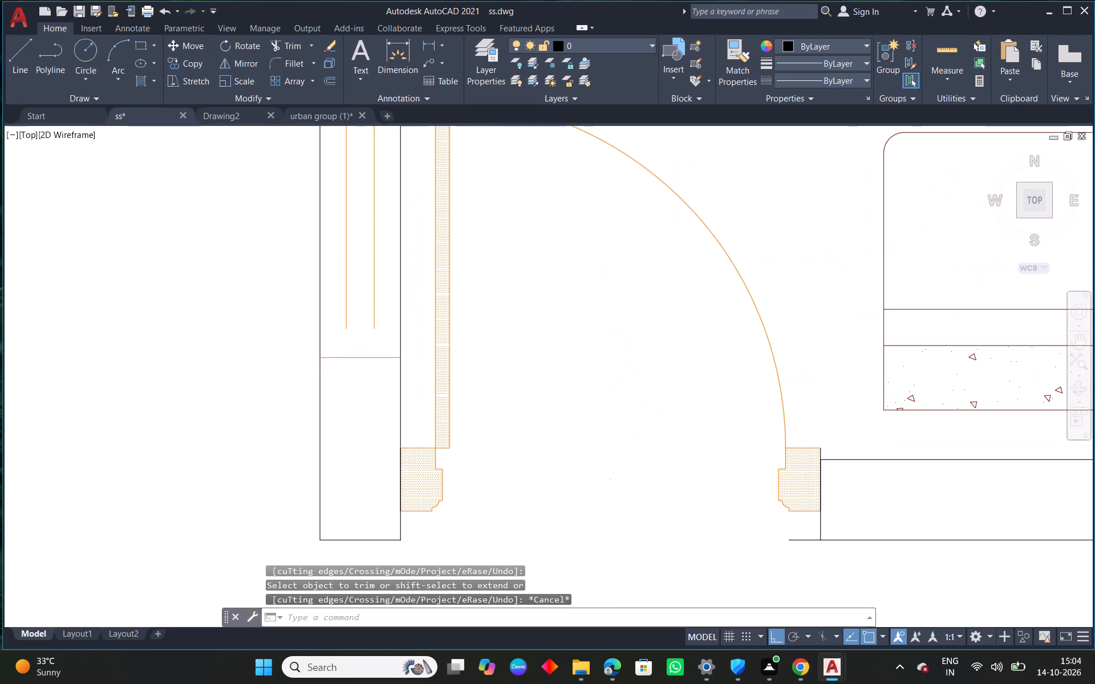
type("EX")
key("space")
left_click_drag(389, 314, 297, 295)
key("Escape")
scroll(403, 381, "down", 2)
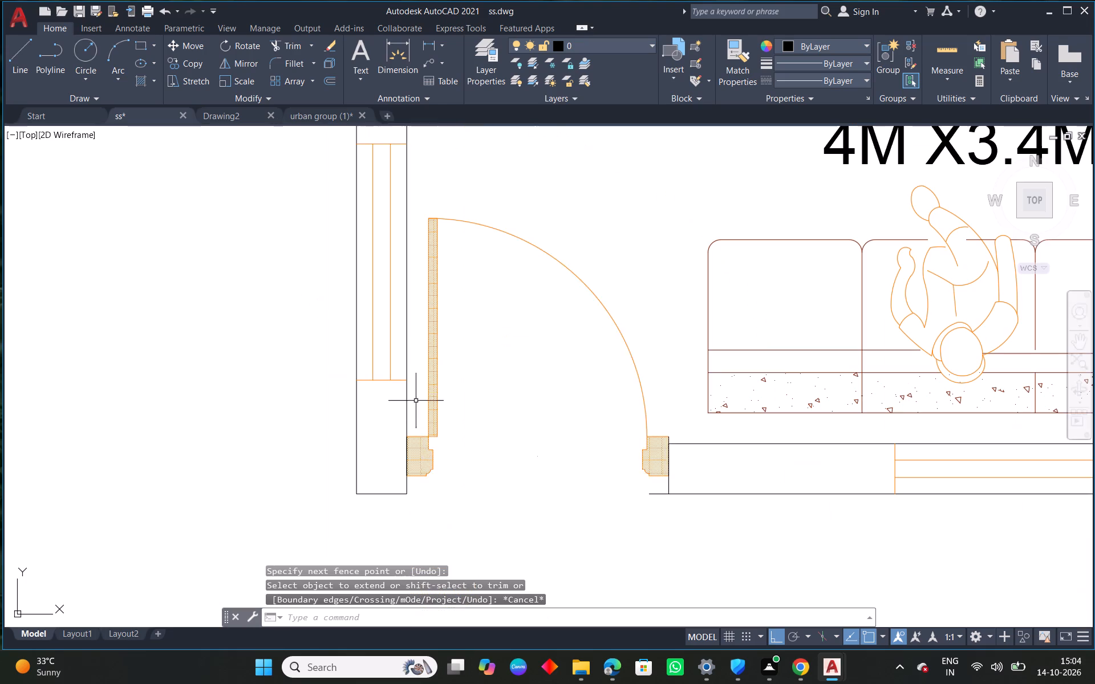
Extend the right hall's outer bottom wall line across the door opening to the corner of the side wall.
middle_click_drag(436, 450, 388, 319)
scroll(505, 404, "down", 2)
middle_click_drag(650, 435, 578, 389)
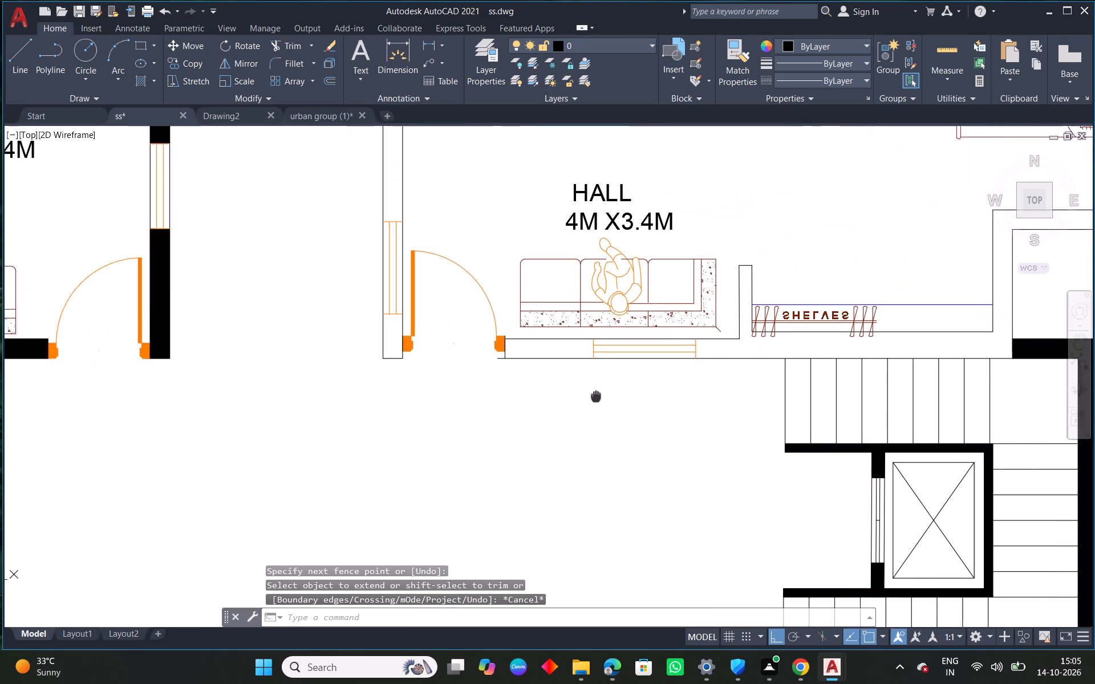
middle_click_drag(578, 389, 502, 382)
scroll(383, 335, "up", 2)
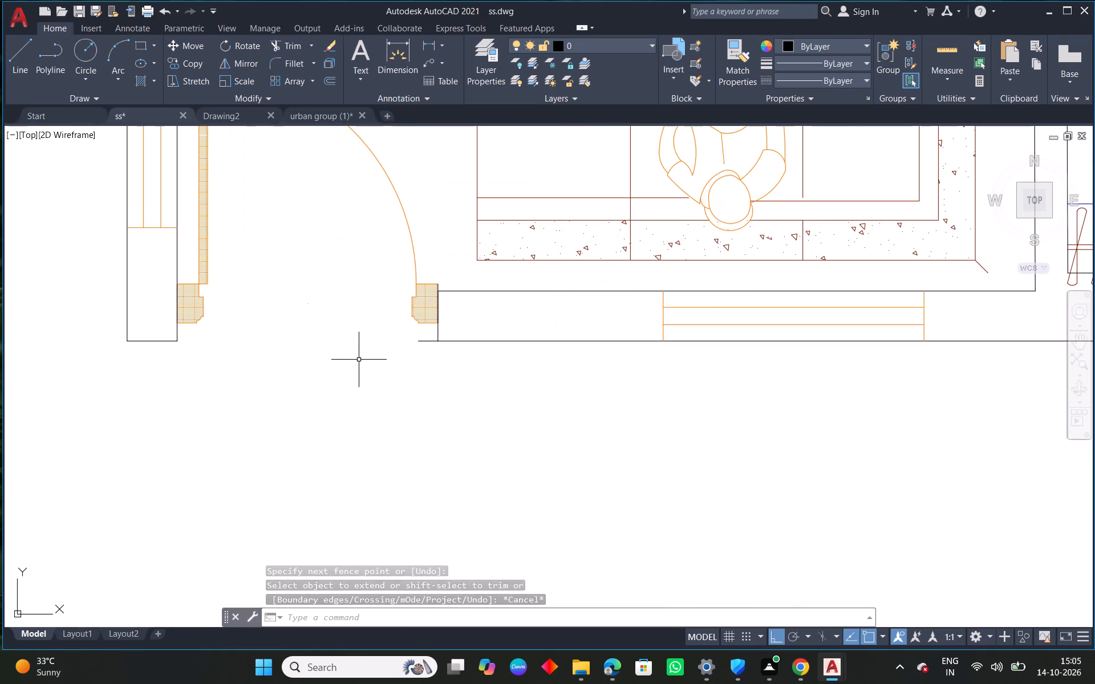
key("e")
key("x")
key("space")
left_click_drag(513, 386, 494, 328)
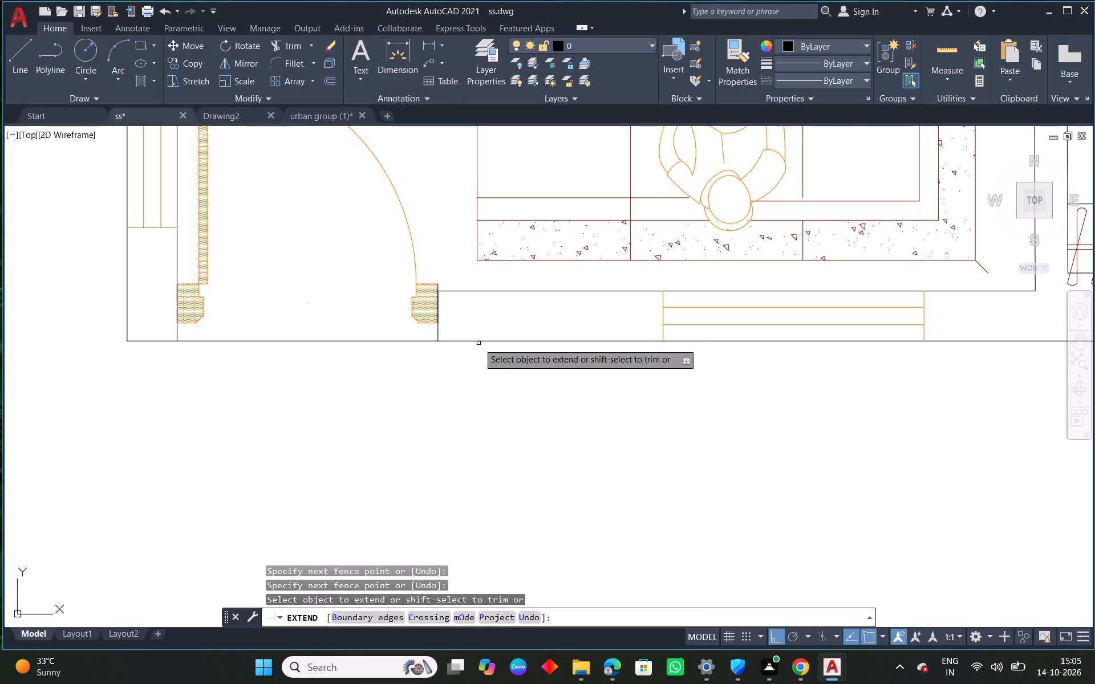
key("Escape")
Move the right hall's door straight down so its frame sits on the outer bottom wall line.
left_click(423, 319)
scroll(446, 325, "up", 2)
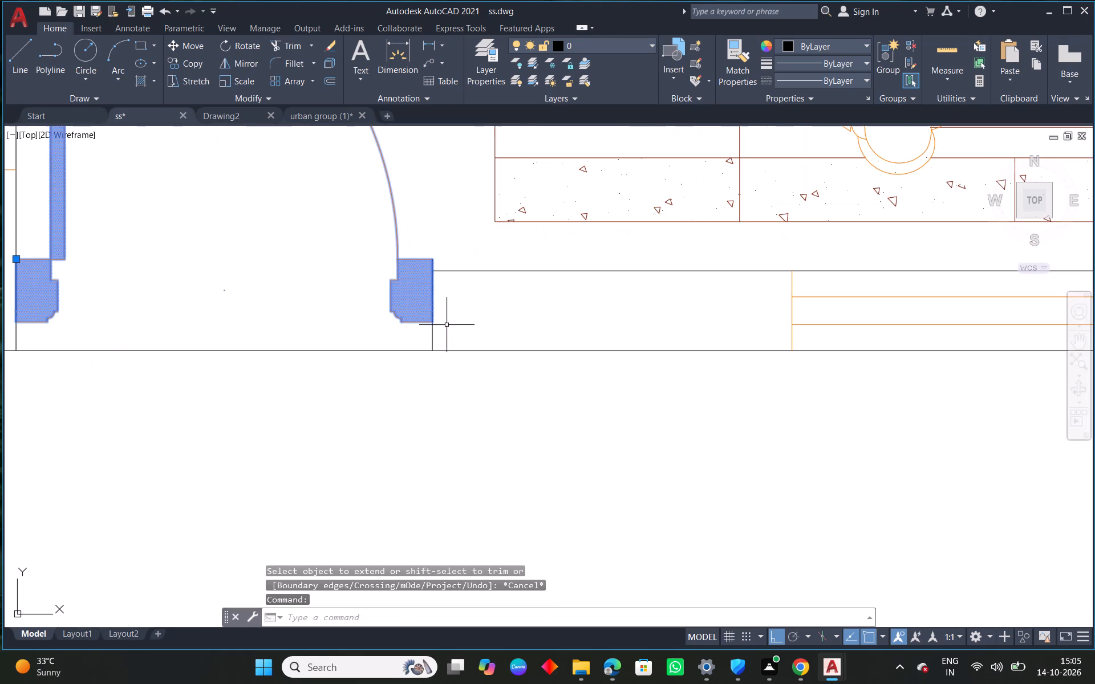
key("m")
key("space")
left_click(422, 319)
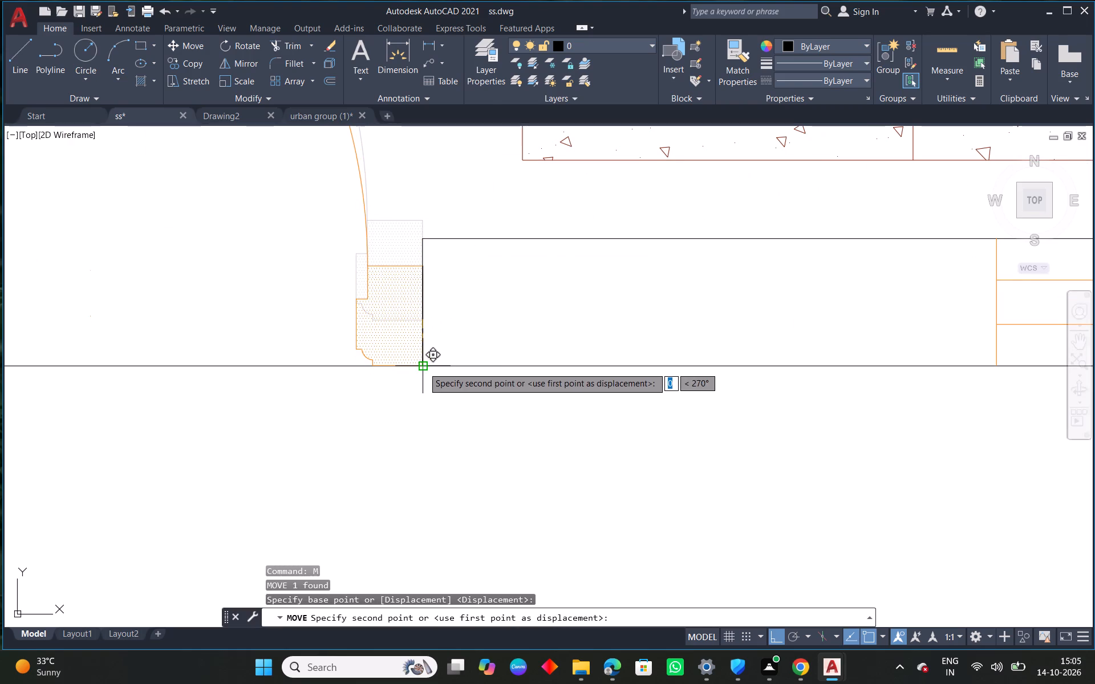
left_click(423, 367)
key("Escape")
Move the right unit's shelves and their blue front line up so the shelves' base rests on the inner wall line.
scroll(459, 356, "down", 3)
middle_click_drag(327, 374, 378, 364)
scroll(324, 310, "up", 1)
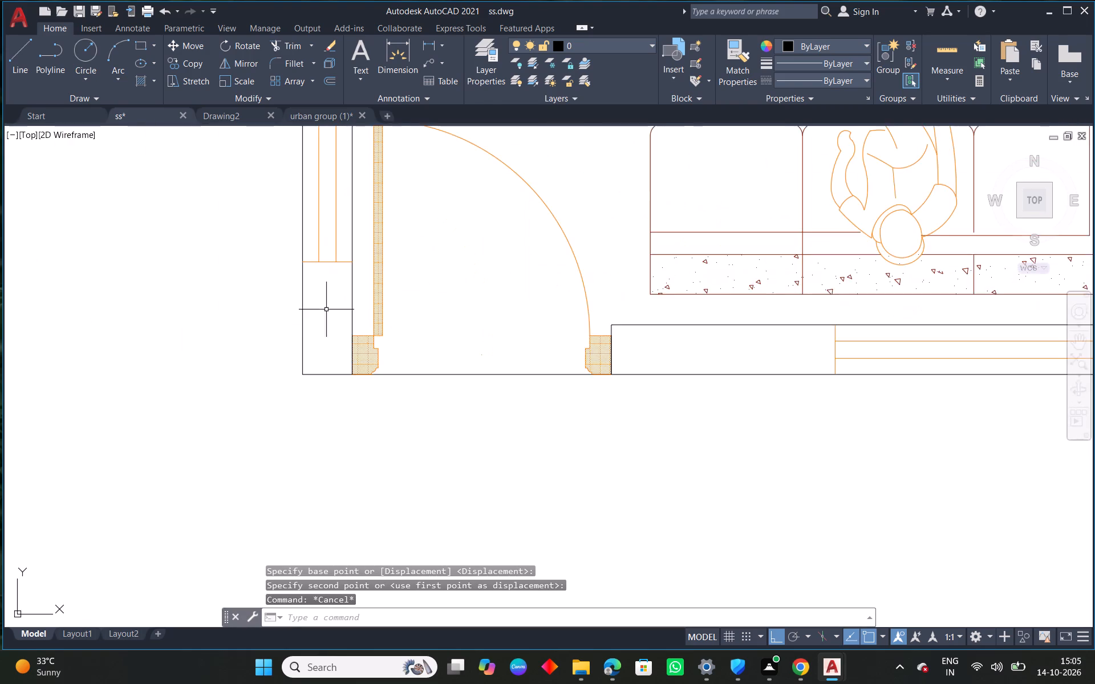
scroll(328, 310, "up", 1)
scroll(420, 385, "down", 4)
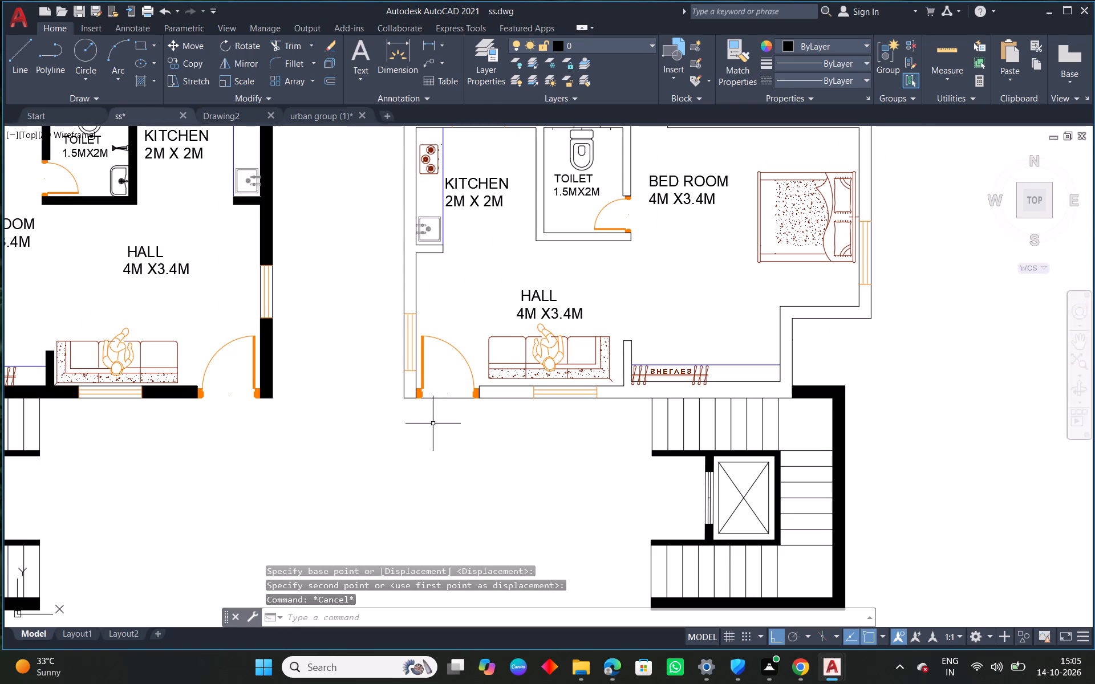
middle_click_drag(639, 393, 352, 359)
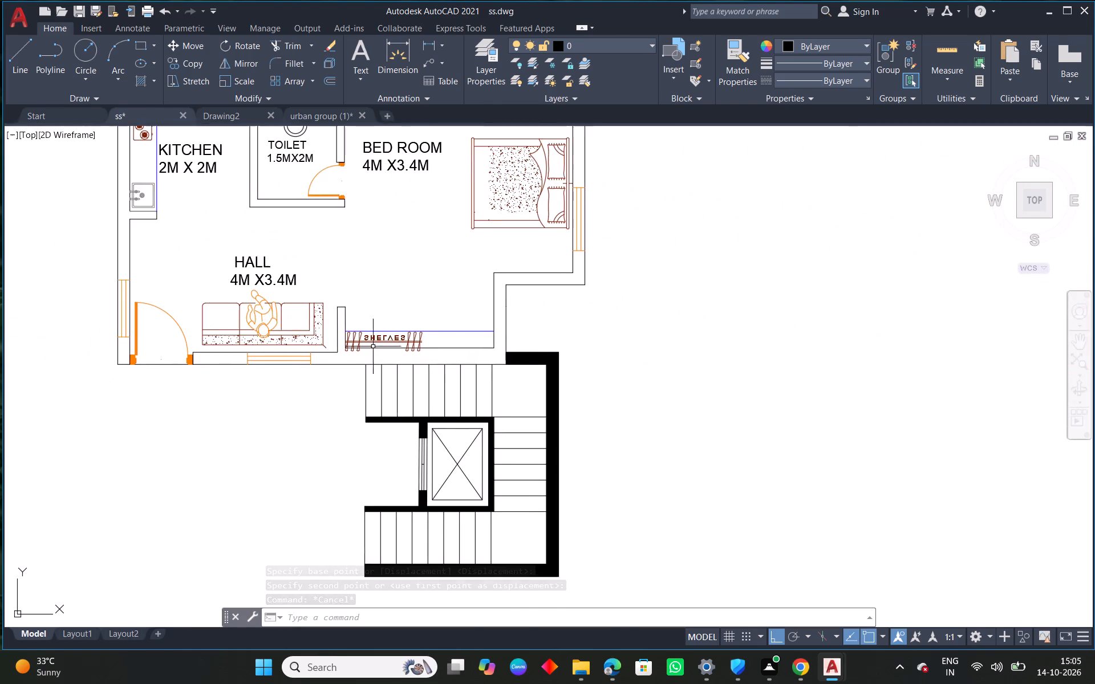
scroll(433, 327, "up", 2)
left_click_drag(437, 320, 418, 328)
left_click(301, 358)
scroll(339, 357, "up", 1)
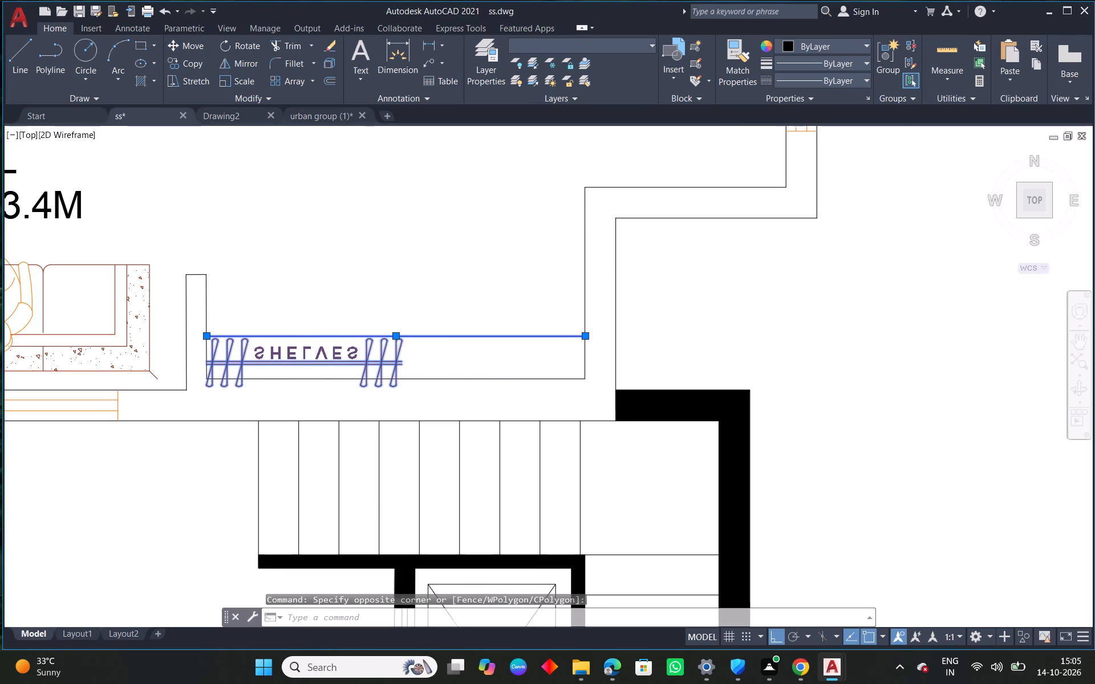
right_click(320, 266)
left_click(387, 288)
left_click(383, 276)
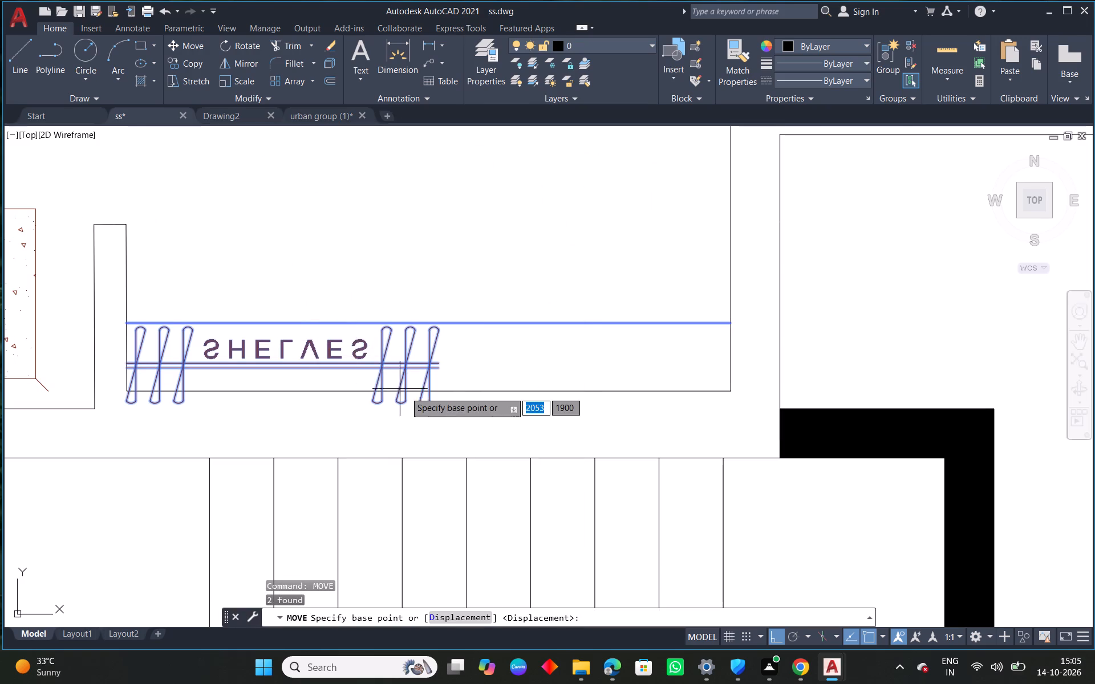
scroll(417, 403, "up", 2)
left_click(428, 405)
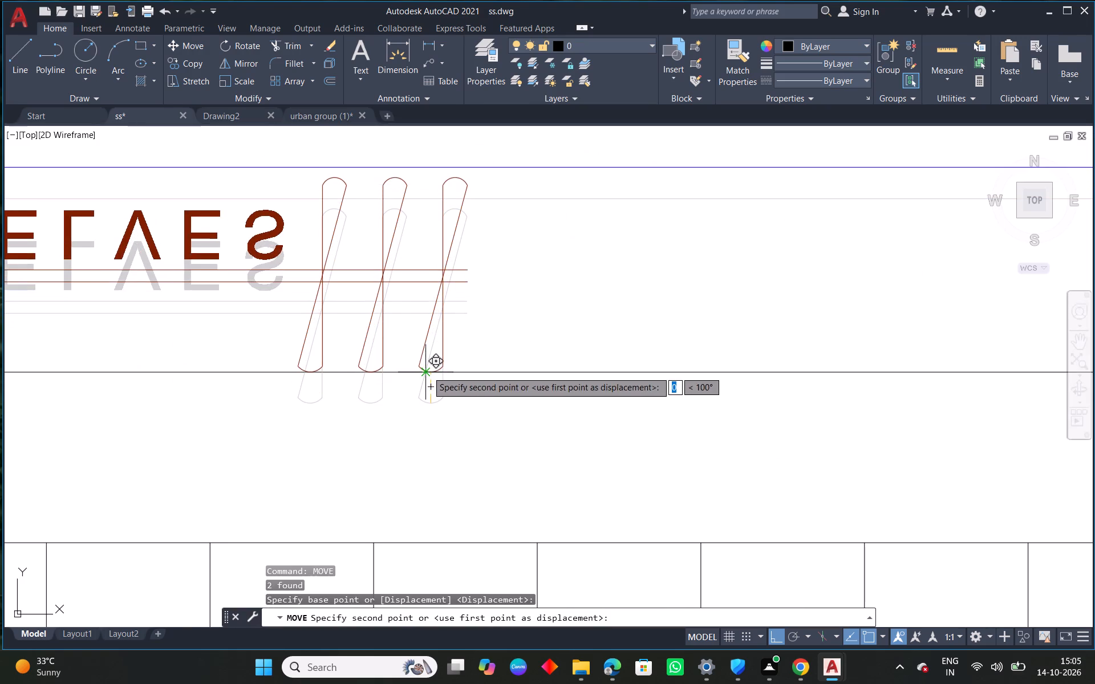
left_click(427, 371)
scroll(443, 404, "down", 3)
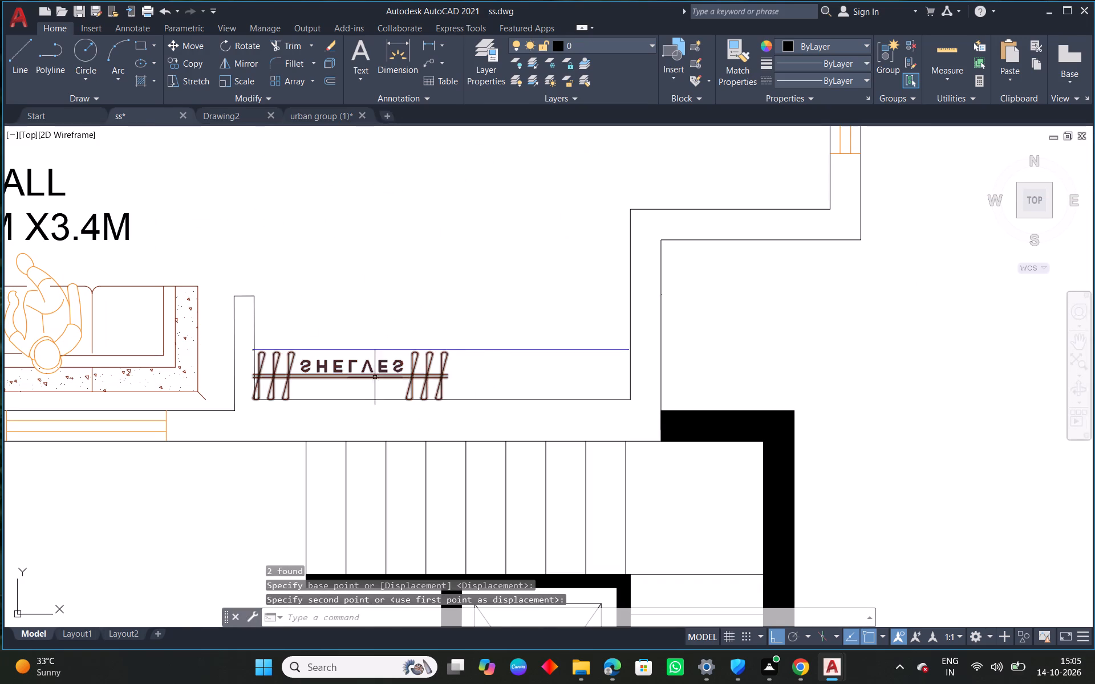
Move the right unit's shelves and blue line sideways so their end meets the face of the short partition wall.
left_click_drag(477, 320, 455, 341)
left_click(391, 382)
right_click(409, 289)
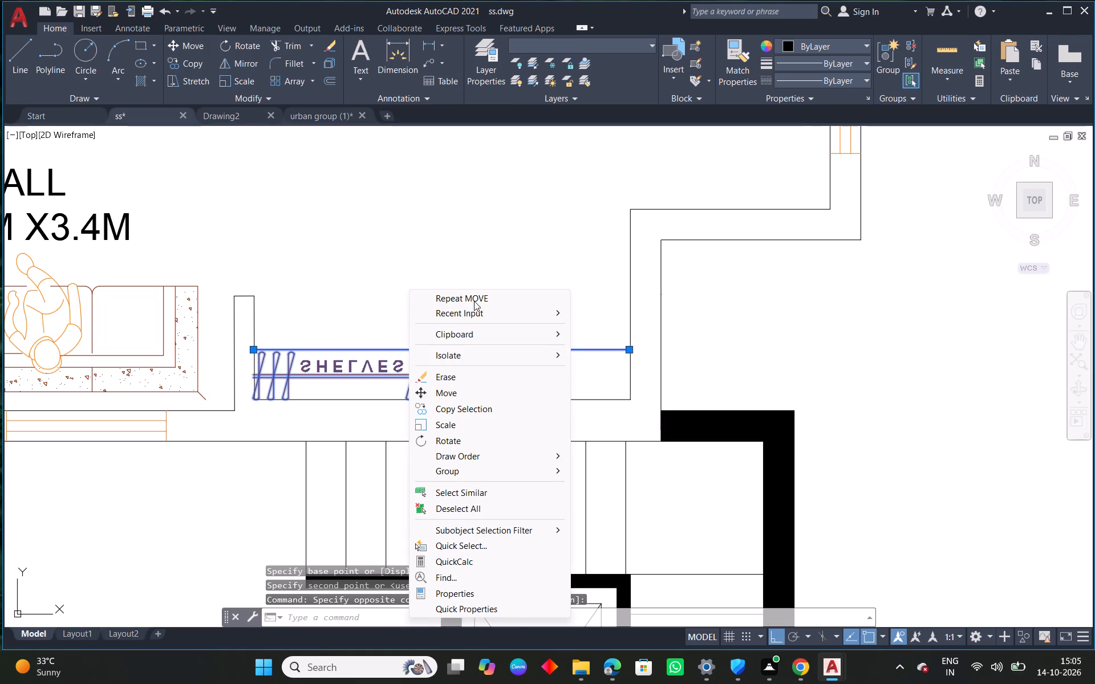
left_click(480, 301)
scroll(264, 376, "up", 3)
scroll(207, 377, "up", 2)
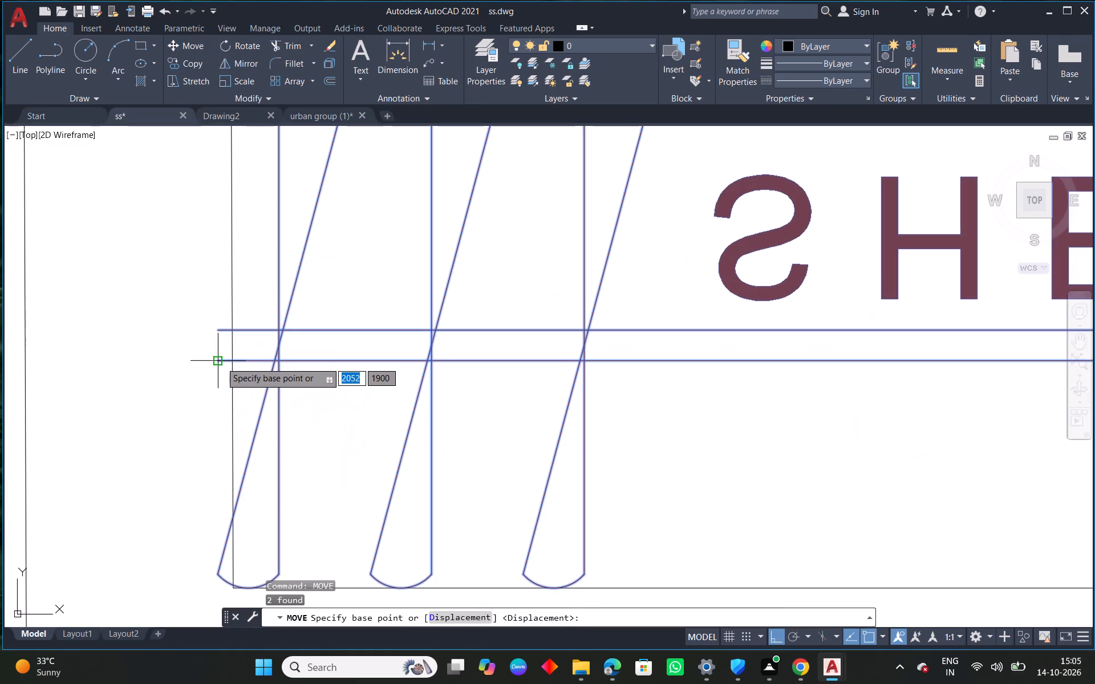
left_click(220, 362)
left_click(230, 359)
scroll(301, 353, "down", 2)
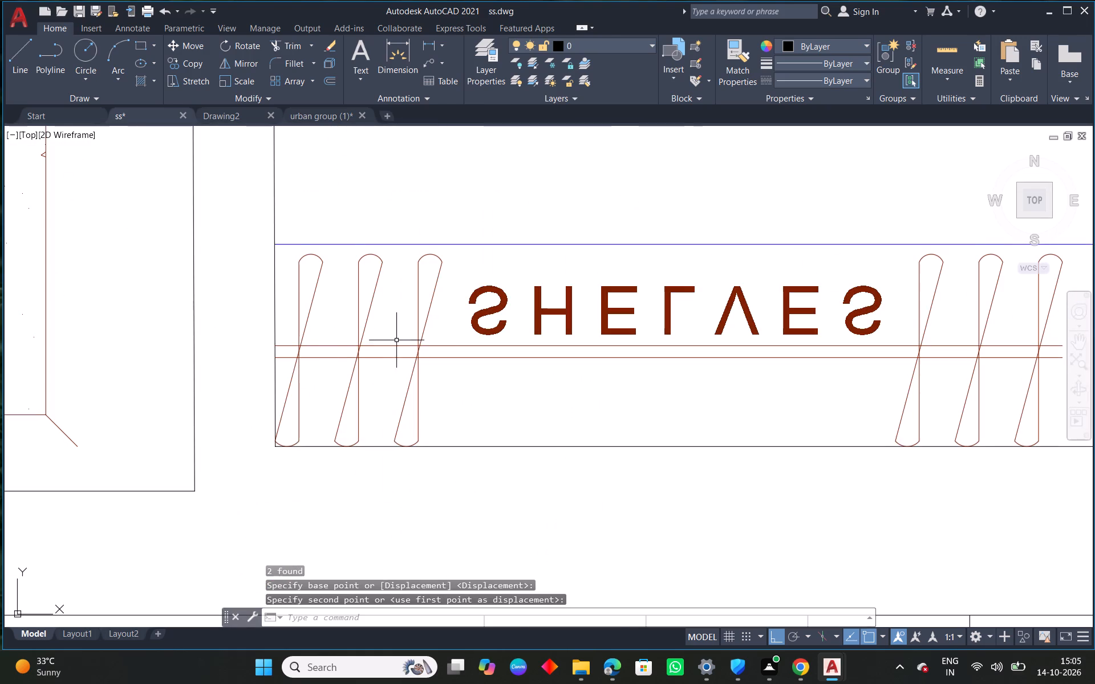
Draw a vertical line from the inner wall line to the blue front line, closing the free end of the right unit's shelves.
scroll(306, 344, "down", 1)
middle_click_drag(624, 382, 228, 397)
scroll(226, 397, "down", 1)
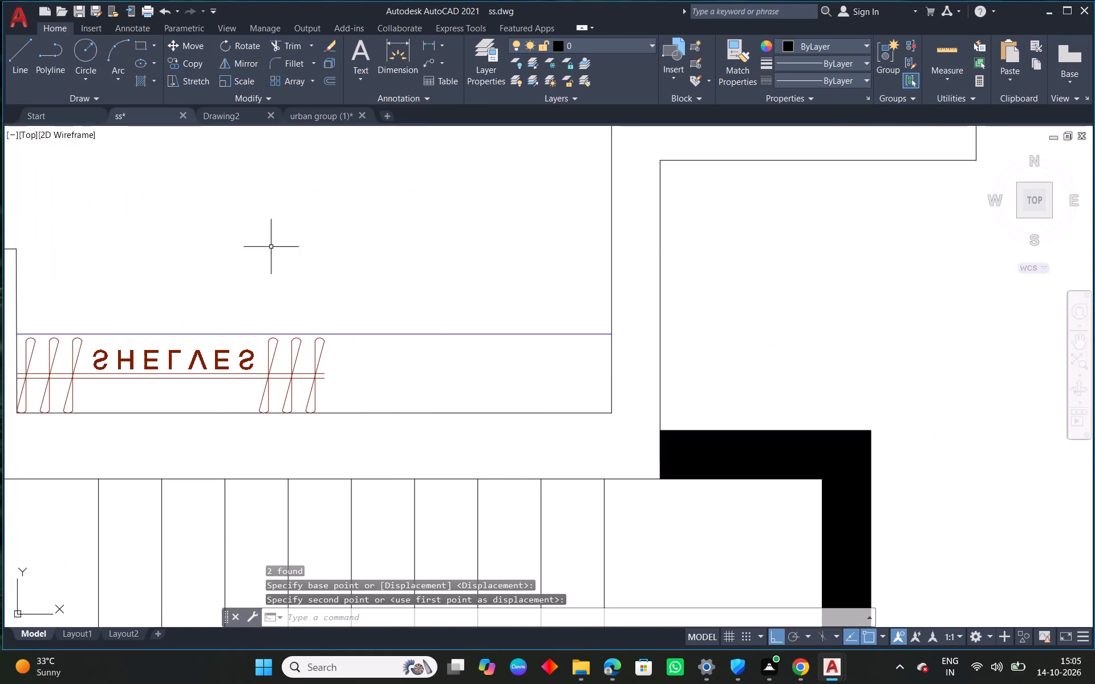
right_click(252, 223)
left_click(340, 253)
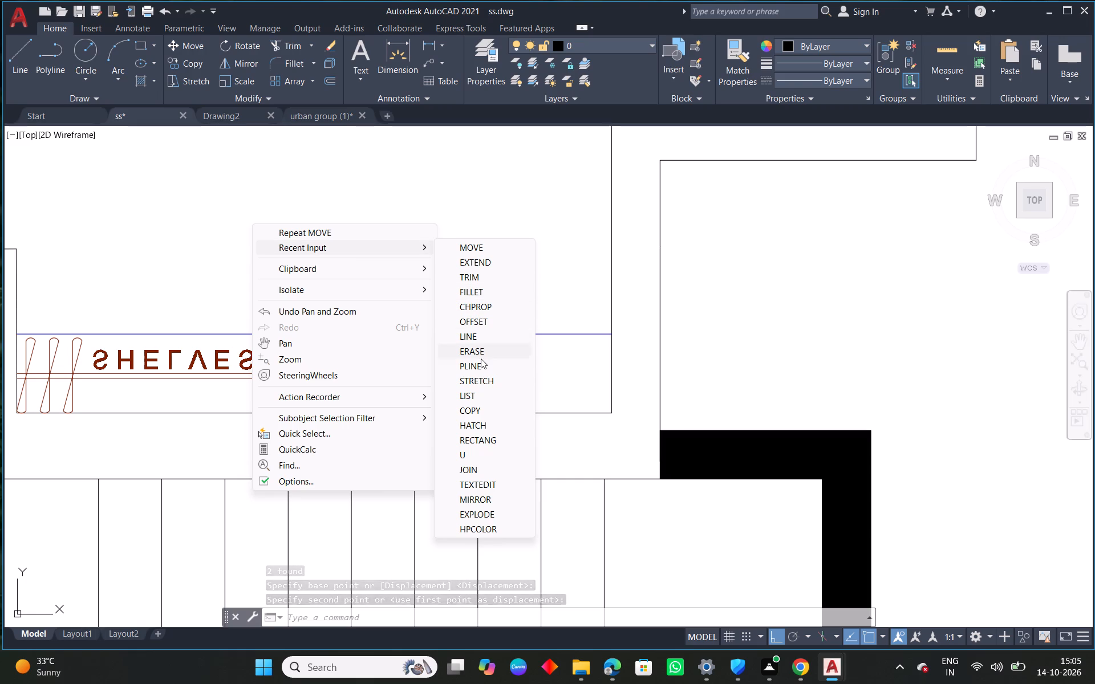
left_click(476, 338)
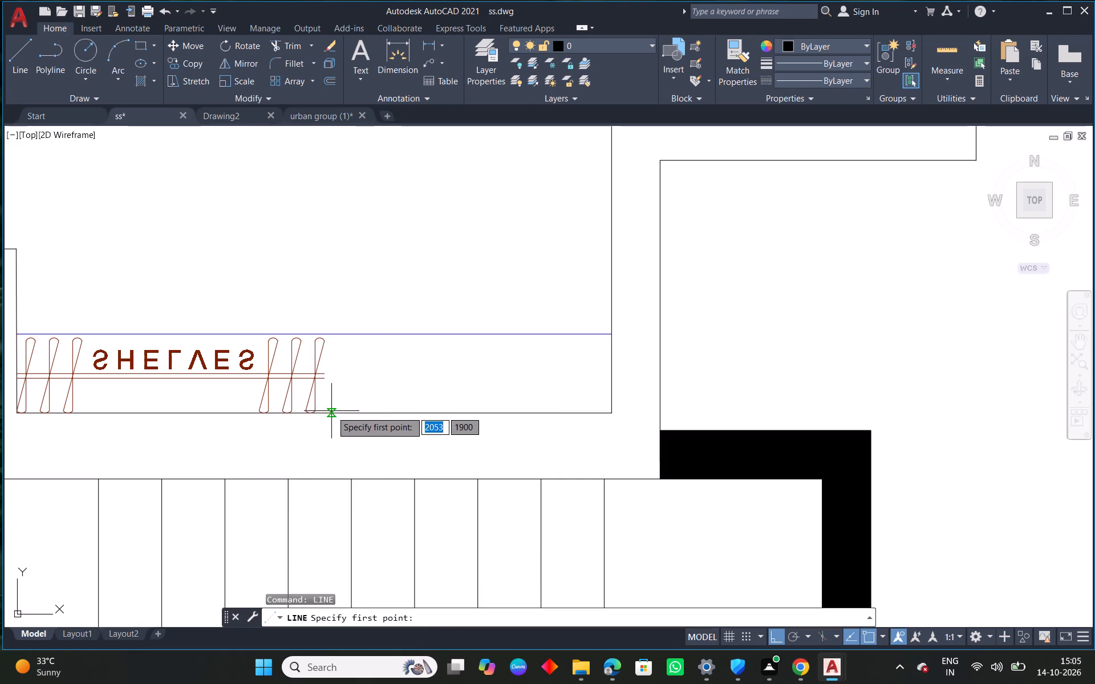
left_click(331, 410)
left_click(331, 331)
right_click(331, 331)
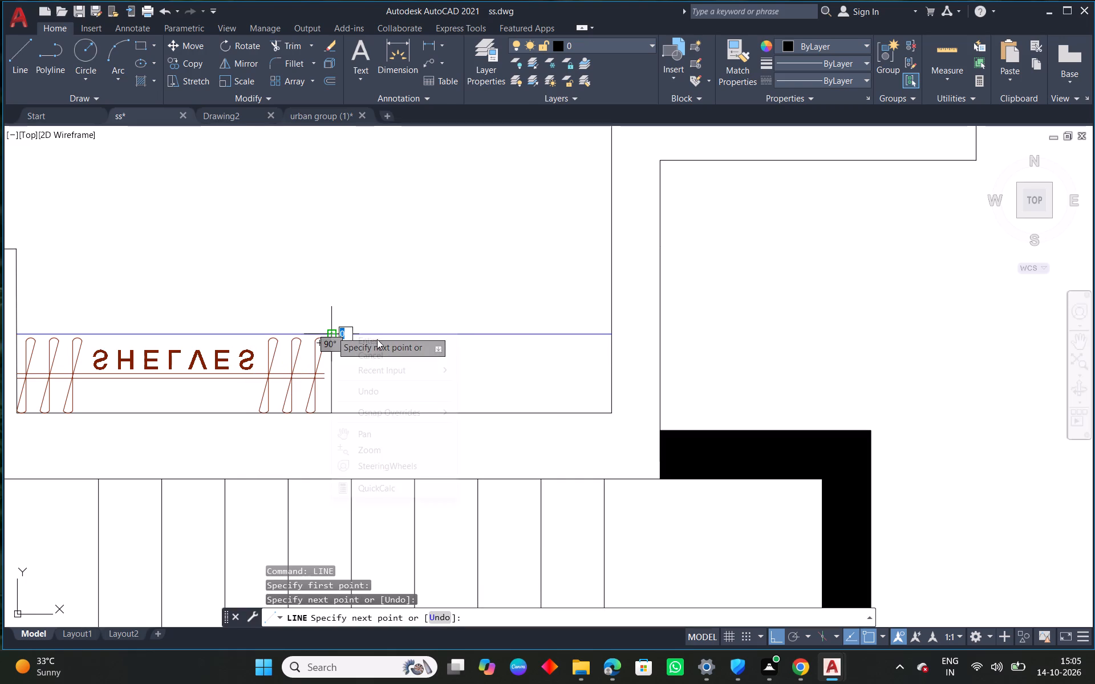
left_click(377, 339)
Put the new end line and the front line of the right unit's shelves on the blue layer.
left_click(354, 325)
left_click(328, 349)
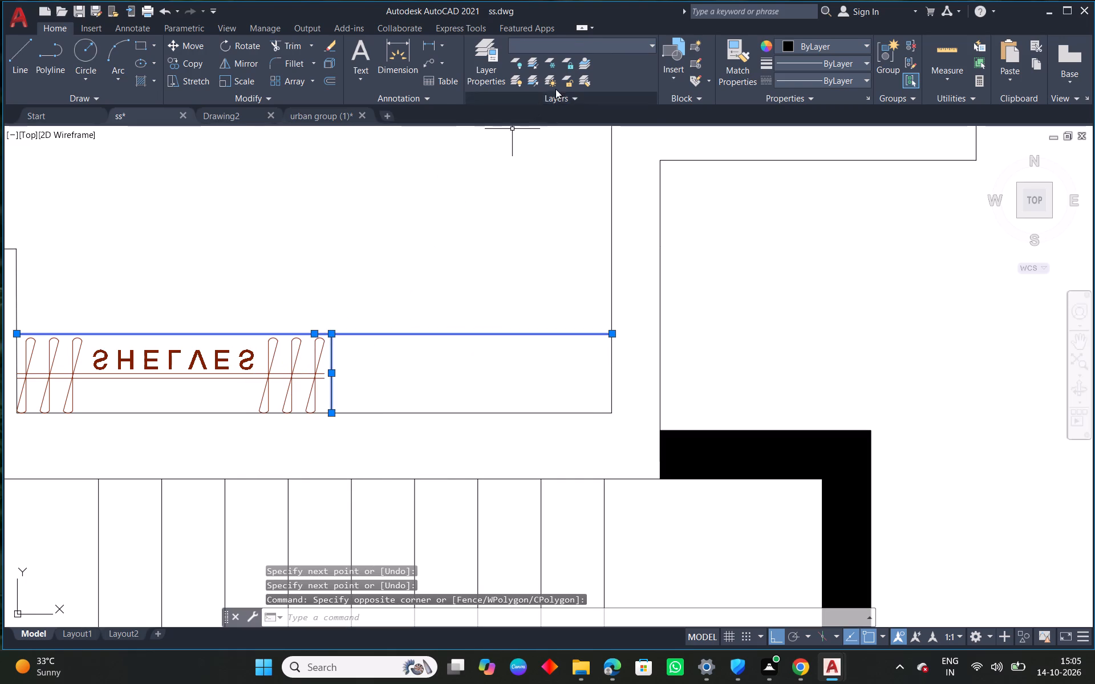
left_click(603, 39)
left_click(584, 101)
Move the left unit's shelves sideways so their outer end meets the inner face of the bedroom's thick side wall.
scroll(426, 286, "down", 1)
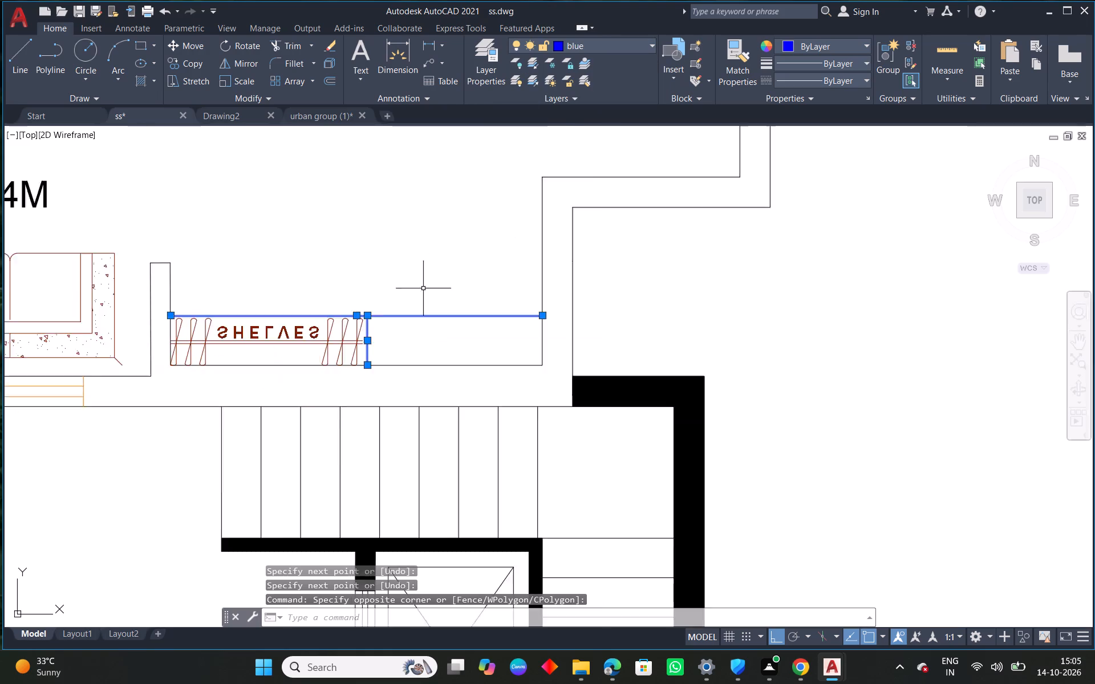
scroll(423, 288, "down", 4)
middle_click_drag(232, 402, 423, 396)
scroll(342, 352, "up", 3)
scroll(244, 283, "up", 2)
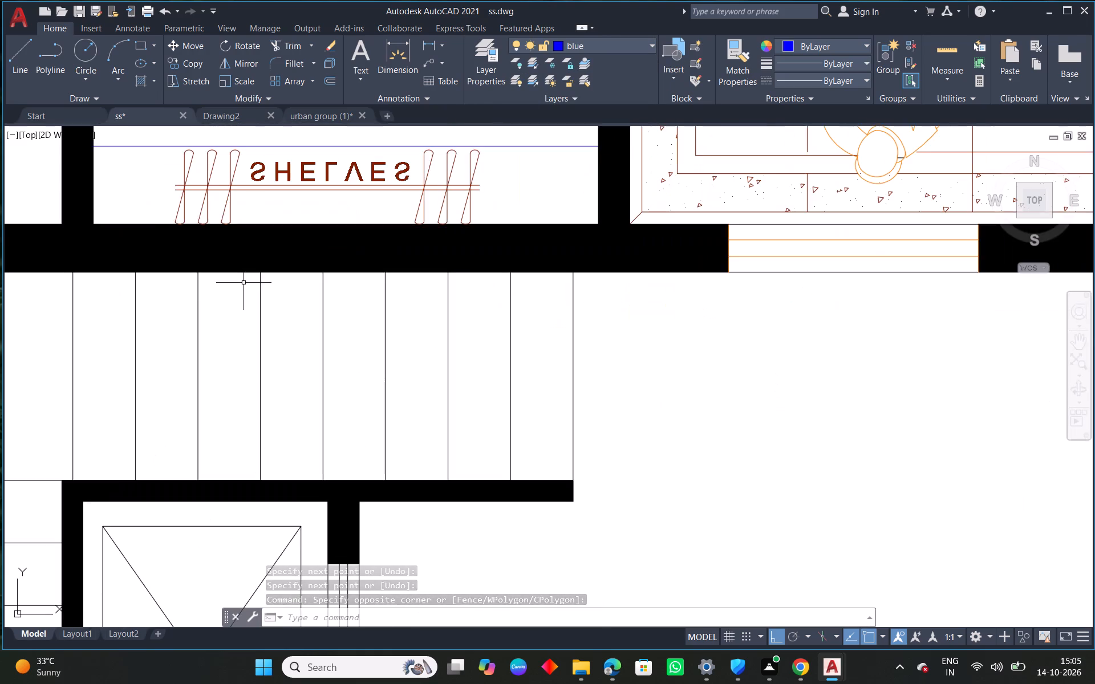
middle_click_drag(262, 301, 424, 404)
key("Escape")
left_click(388, 290)
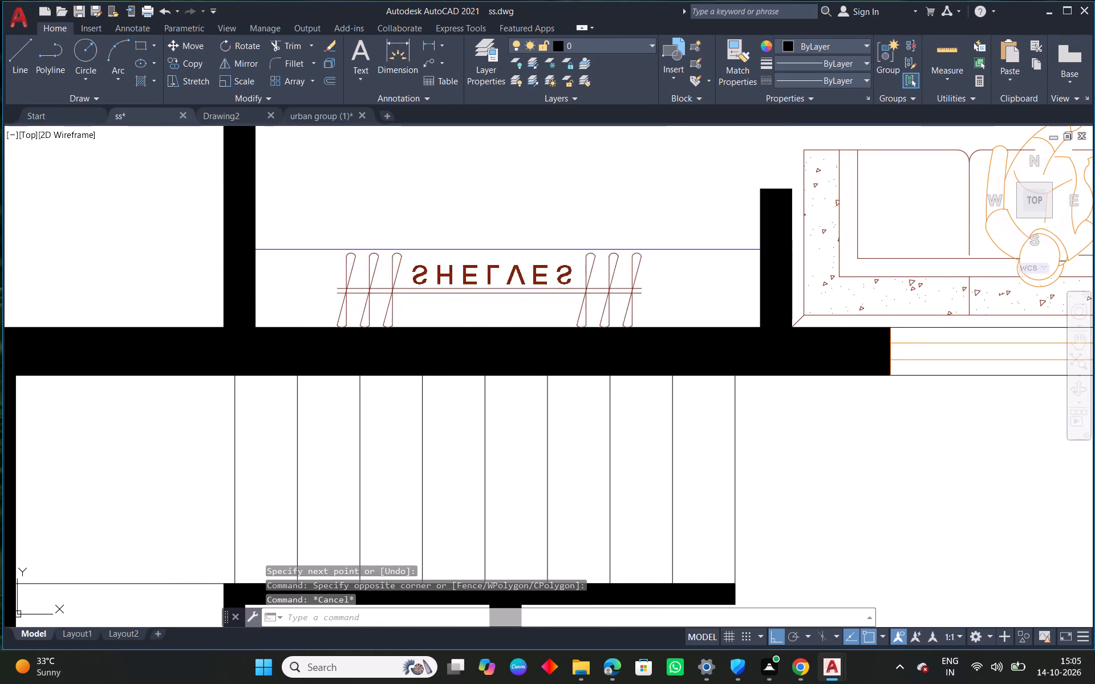
scroll(338, 263, "up", 1)
left_click(335, 241)
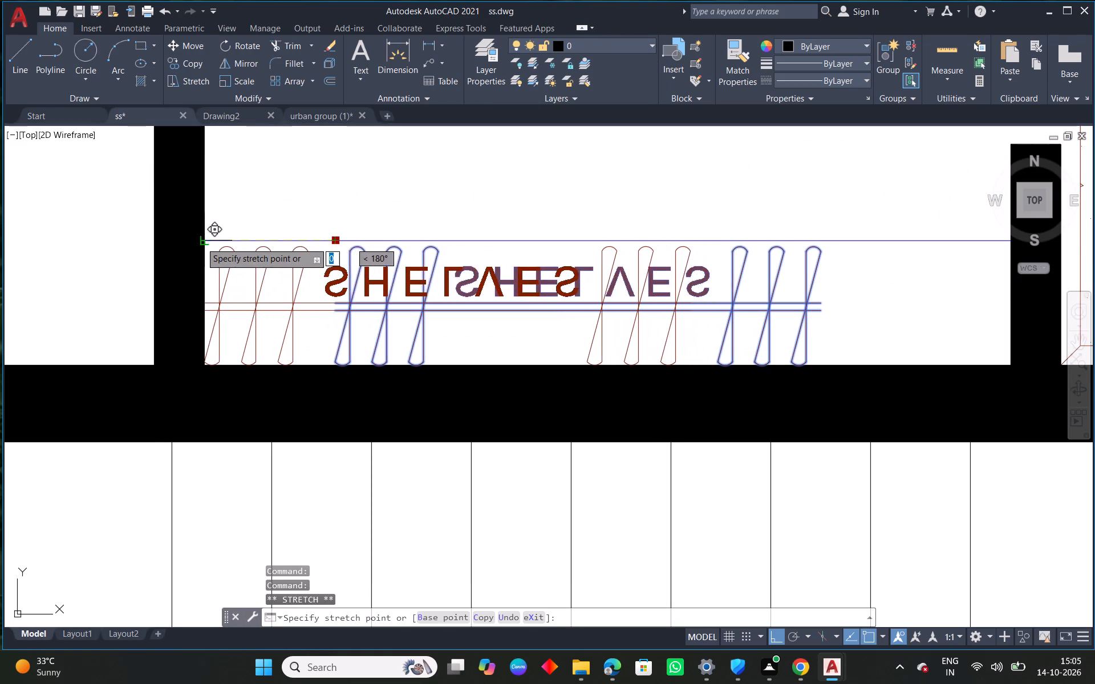
left_click(201, 242)
key("Escape")
Draw a vertical line from the inner wall face to the blue front line, closing the free end of the left unit's shelves.
scroll(339, 277, "down", 2)
middle_click_drag(534, 284, 480, 308)
type("L")
key("space")
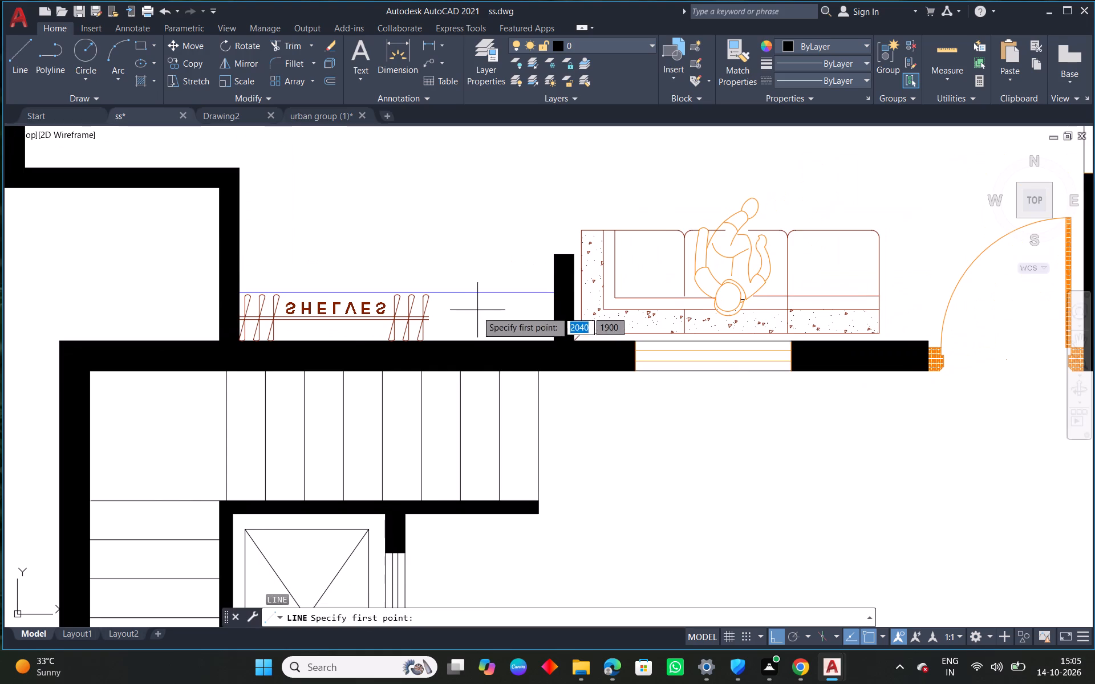
scroll(445, 313, "up", 2)
left_click_drag(409, 372, 412, 367)
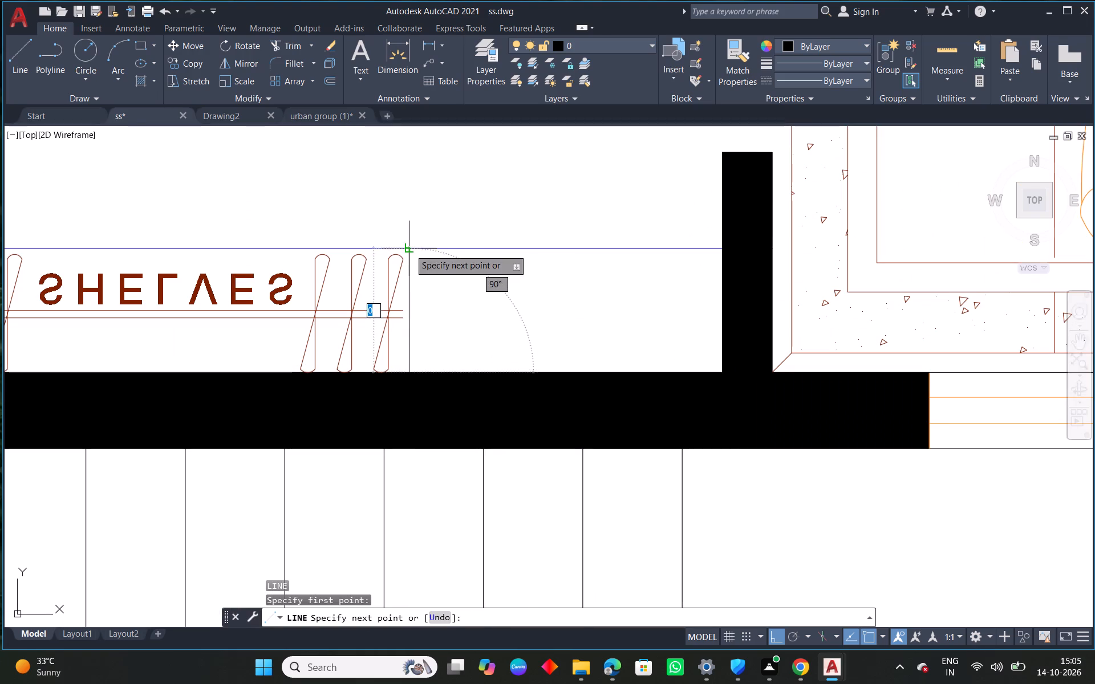
left_click(409, 249)
key("Escape")
Put the new end line and the front line of the left unit's shelves on the blue layer.
left_click_drag(429, 233, 425, 244)
left_click(407, 293)
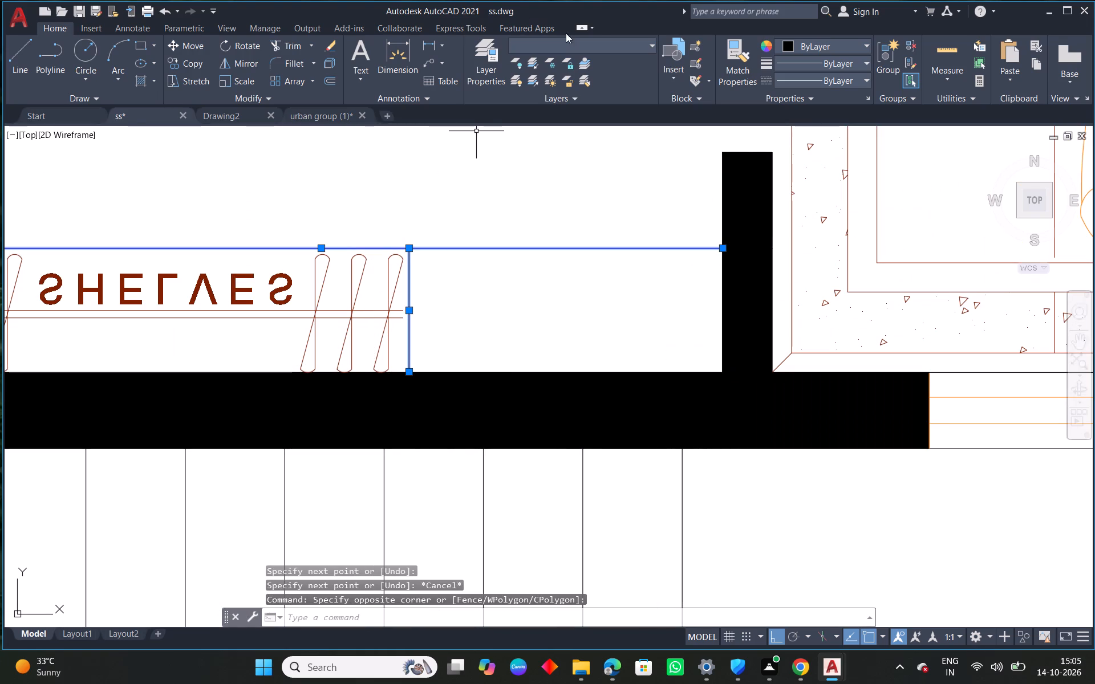
left_click(574, 51)
left_click(589, 99)
scroll(525, 276, "down", 3)
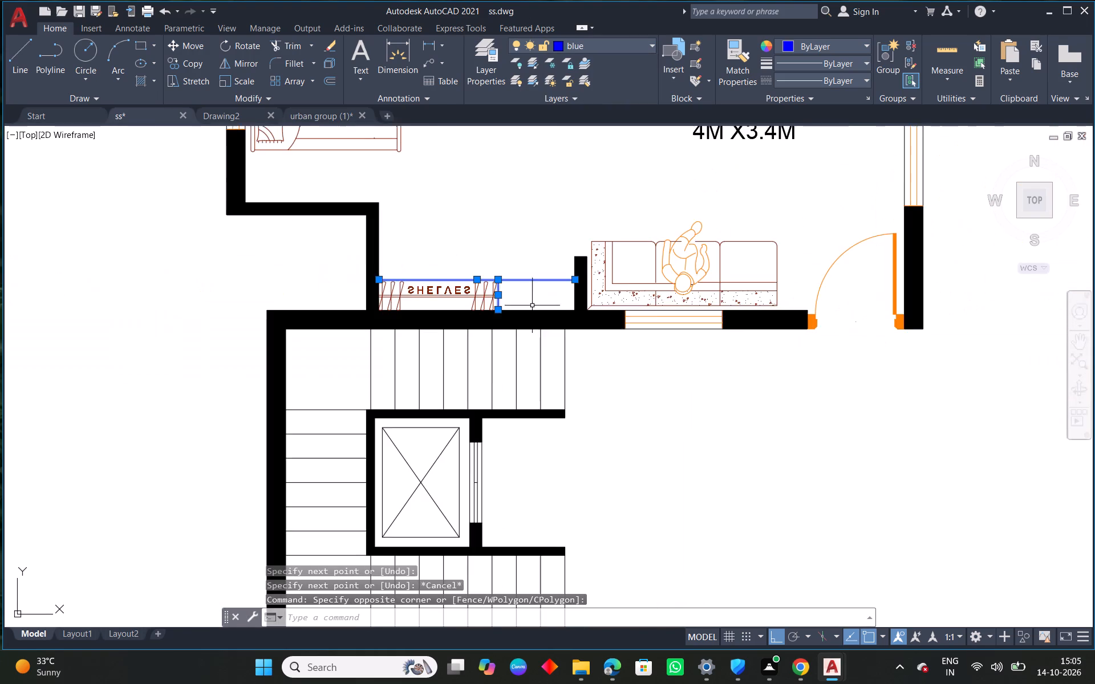
scroll(542, 324, "down", 1)
key("Escape")
Move the right unit's hall side window up along its wall, farther from the entrance door.
scroll(519, 385, "down", 2)
middle_click_drag(712, 388, 590, 405)
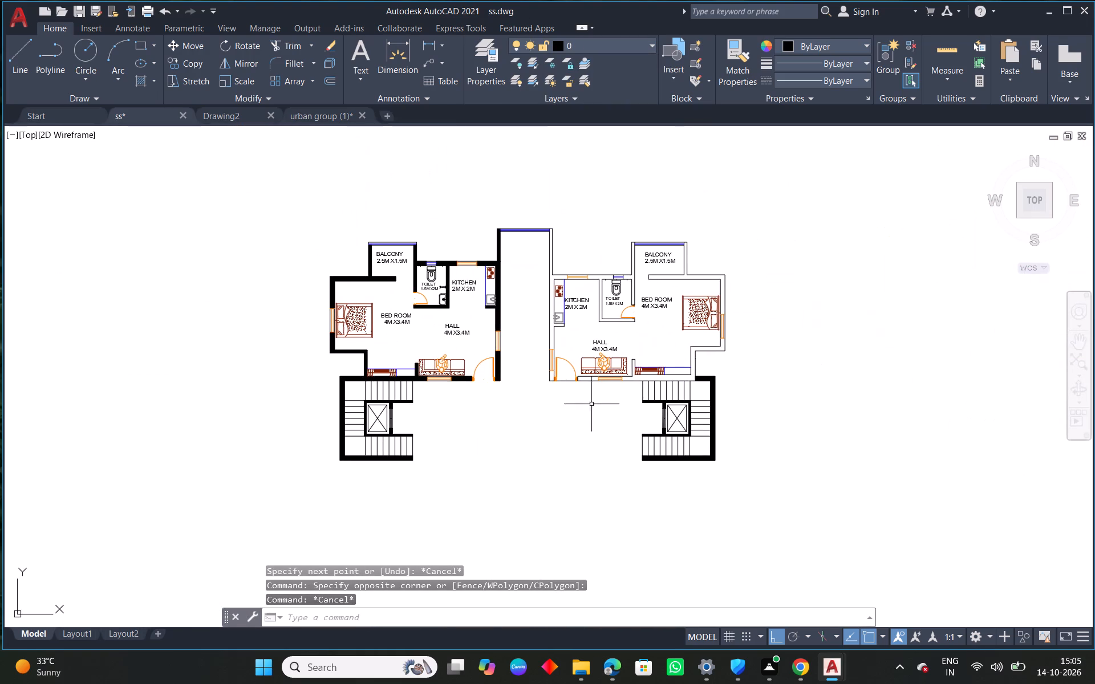
scroll(766, 376, "up", 1)
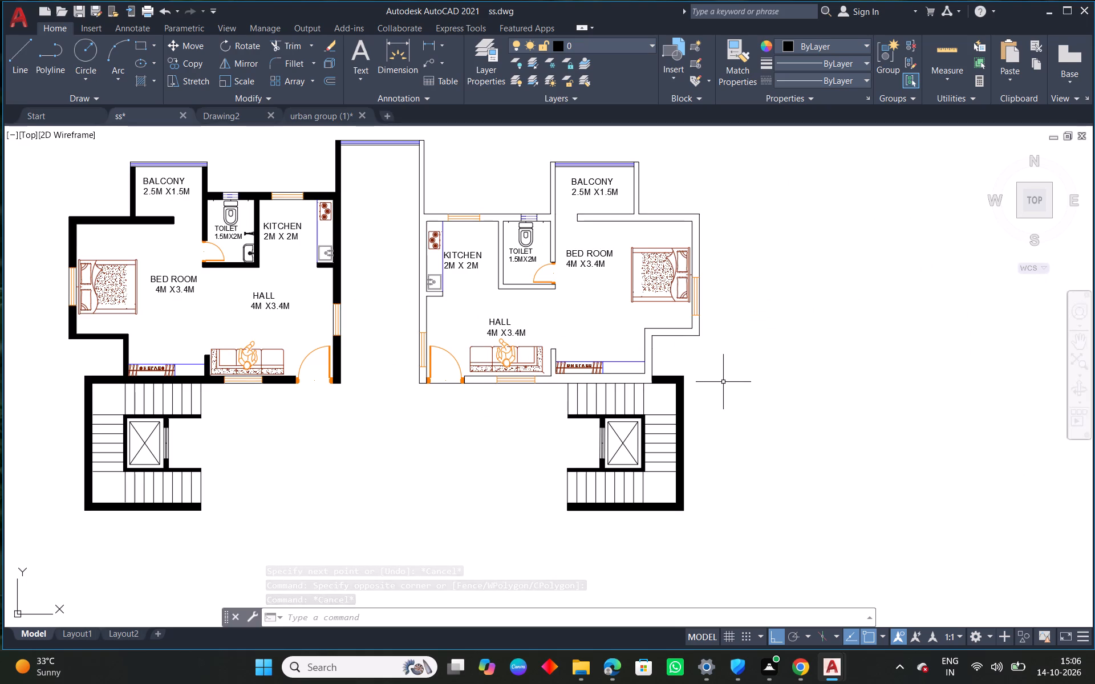
scroll(387, 351, "up", 3)
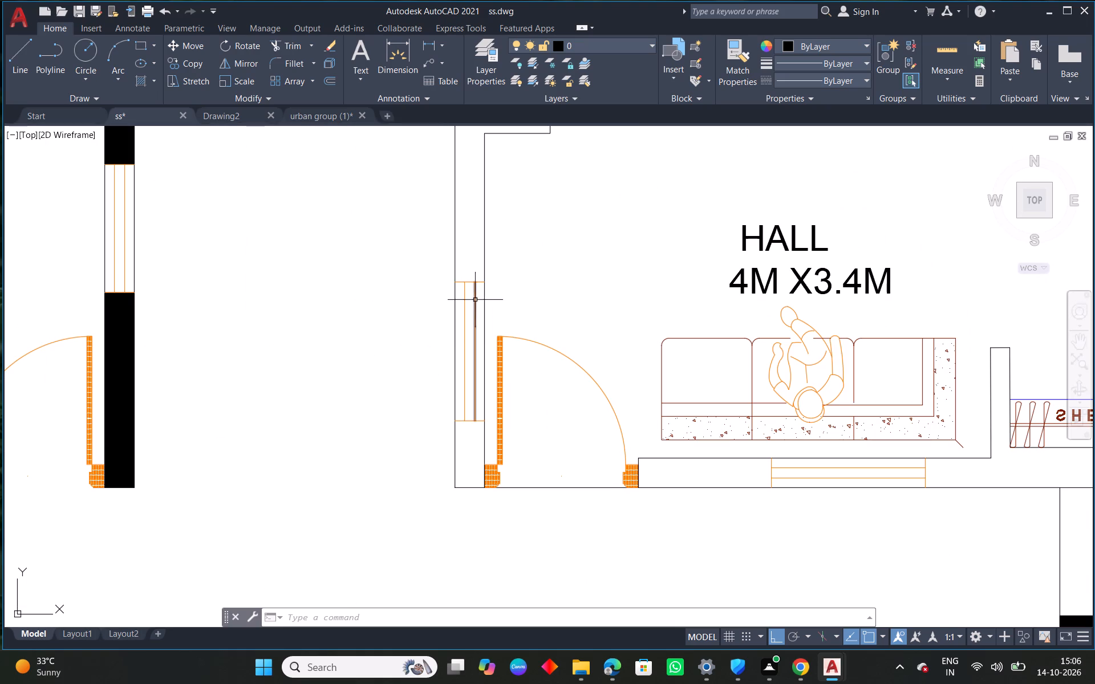
scroll(476, 301, "up", 1)
left_click_drag(476, 254, 477, 270)
left_click(455, 509)
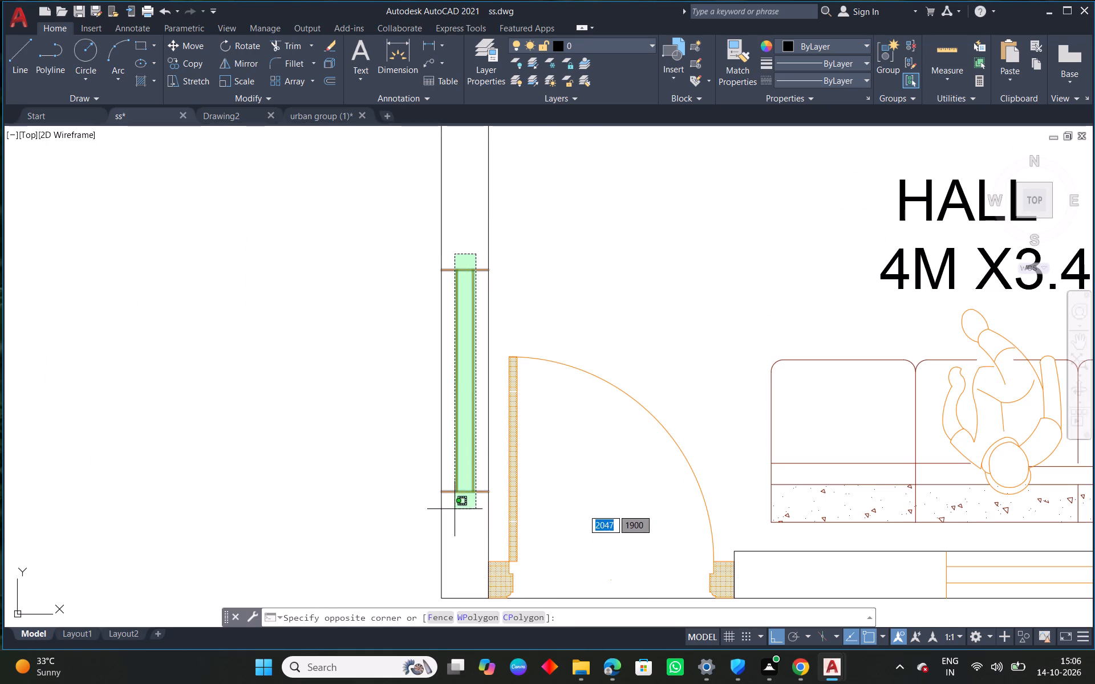
scroll(482, 477, "down", 2)
right_click(407, 296)
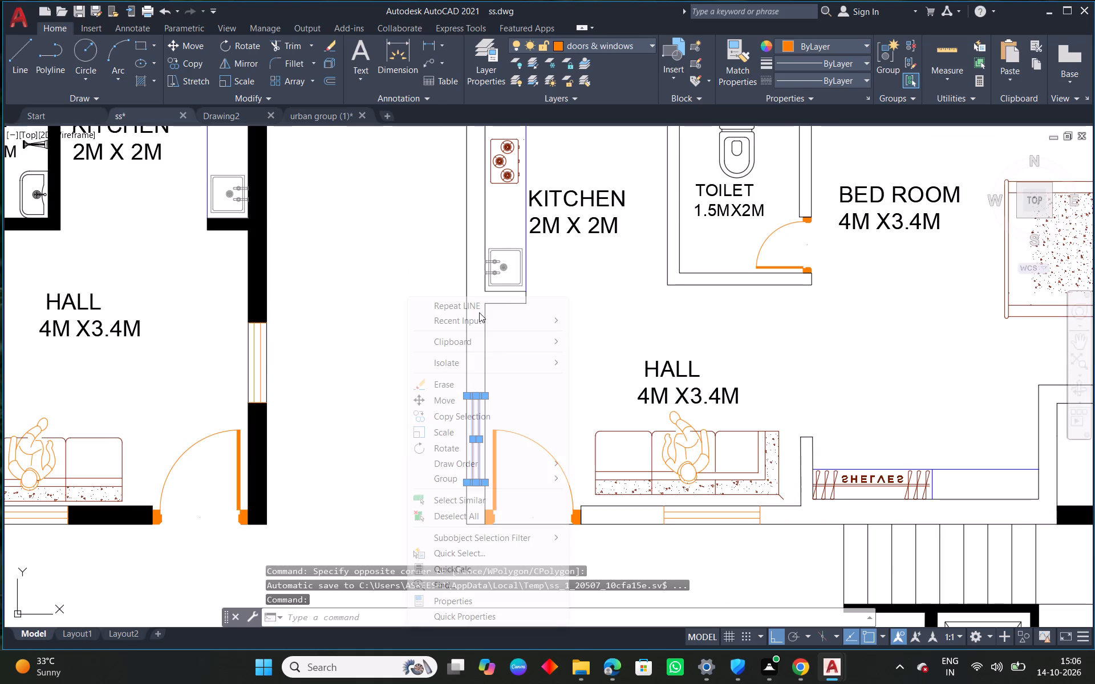
left_click(459, 404)
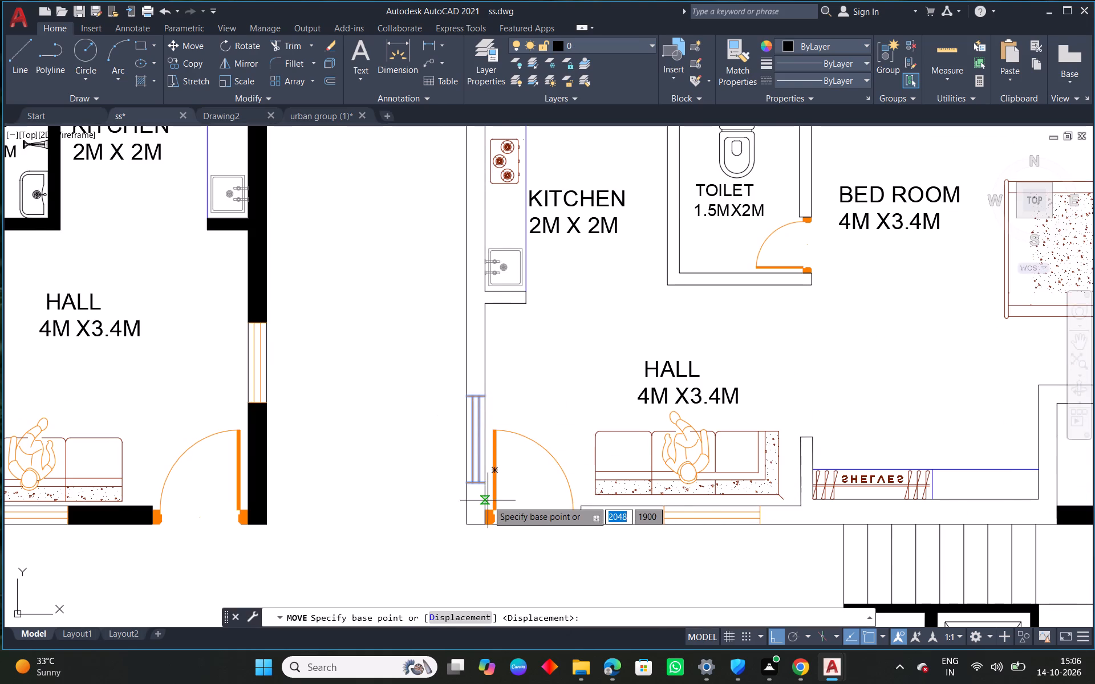
scroll(486, 494, "up", 1)
left_click(483, 478)
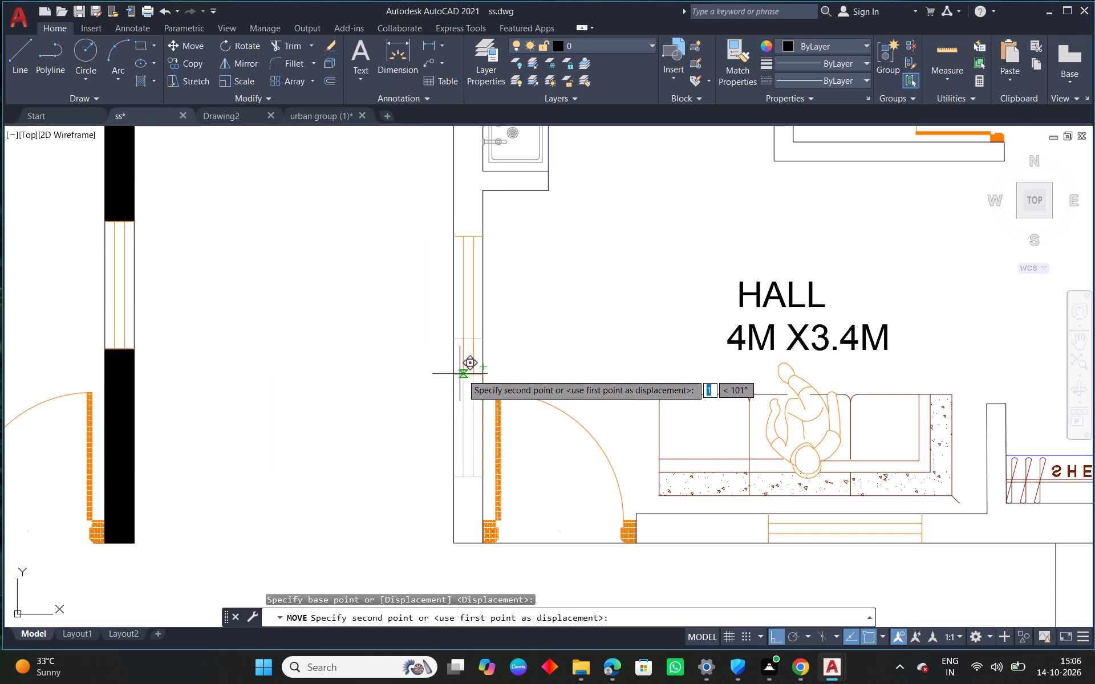
left_click(483, 369)
right_click(482, 369)
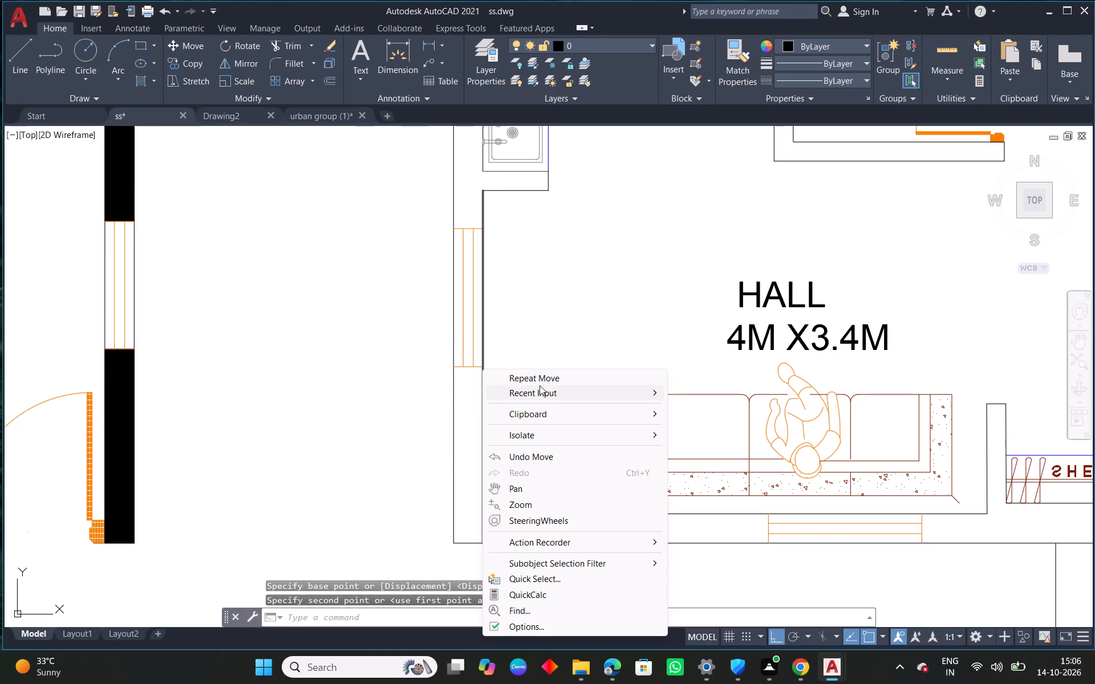
scroll(453, 372, "down", 3)
key("Escape")
Trim away the outer wall line crossing the right unit's entrance door opening between the two door jambs.
scroll(549, 361, "down", 2)
middle_click_drag(691, 408, 590, 435)
scroll(386, 357, "down", 1)
middle_click_drag(789, 424, 748, 397)
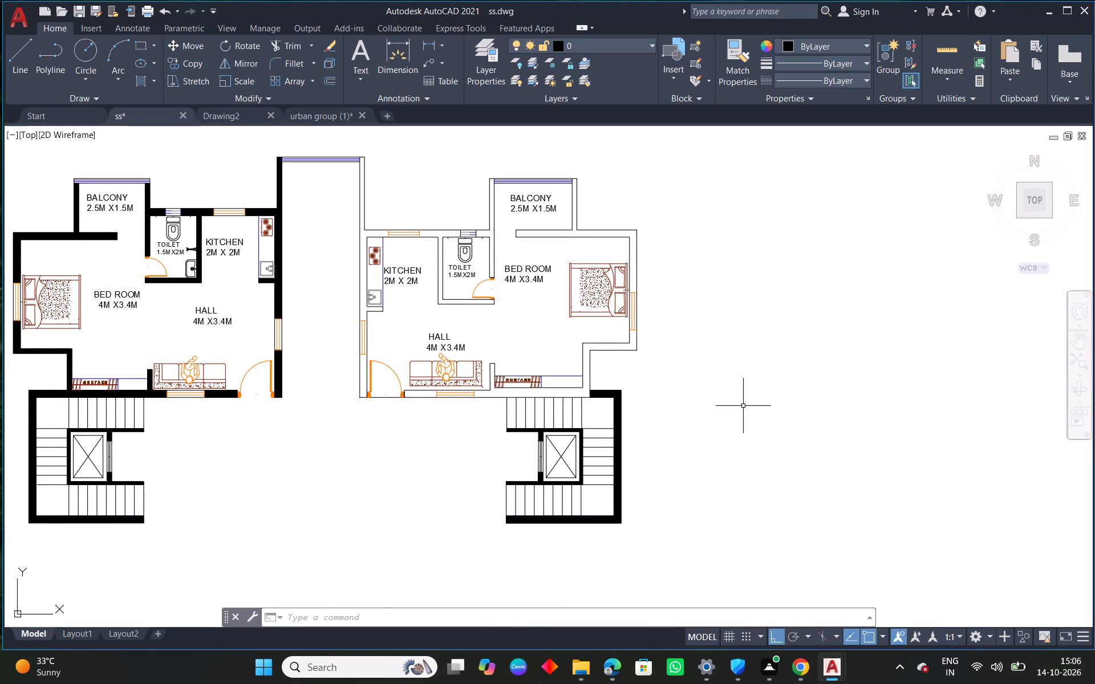
scroll(360, 410, "up", 2)
right_click(408, 325)
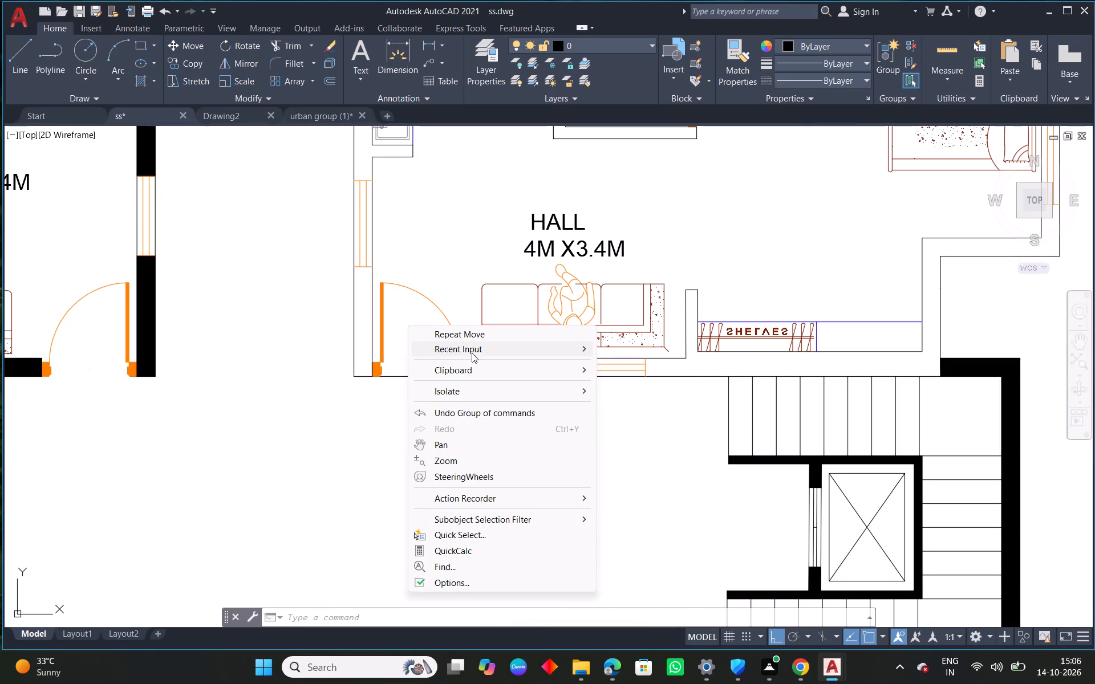
left_click(472, 353)
left_click(633, 403)
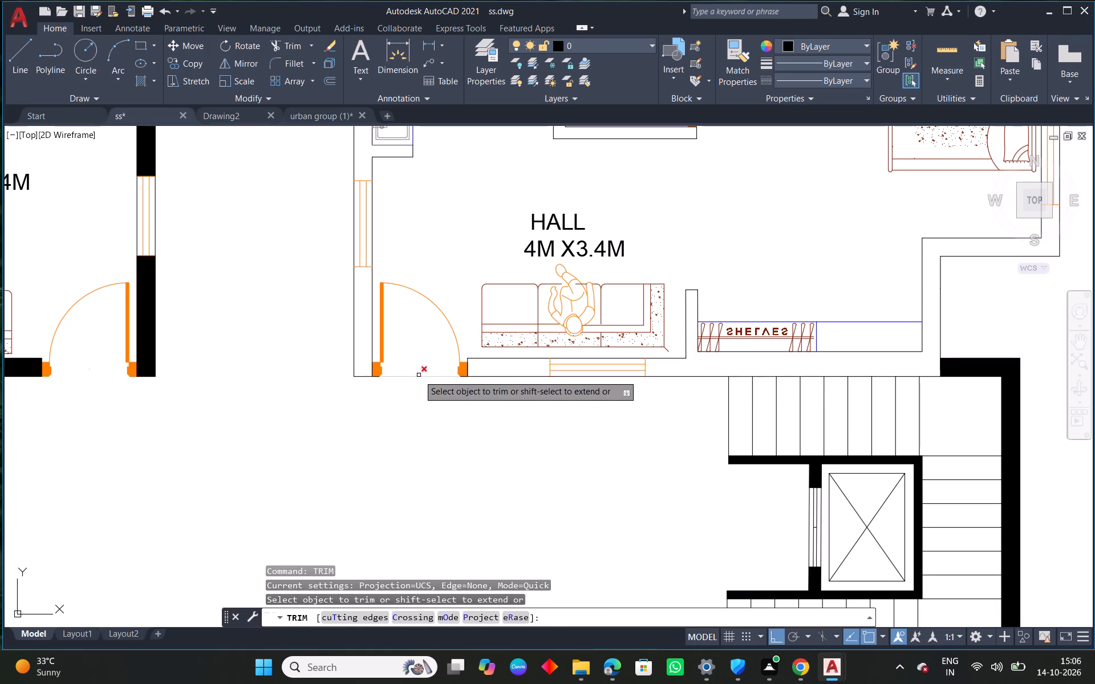
left_click(419, 375)
right_click(419, 375)
left_click(463, 383)
Hatch all the unfilled walls of the right unit with the Solid pattern in colour 0,0,0, leaving door and window openings clear.
scroll(396, 336, "down", 3)
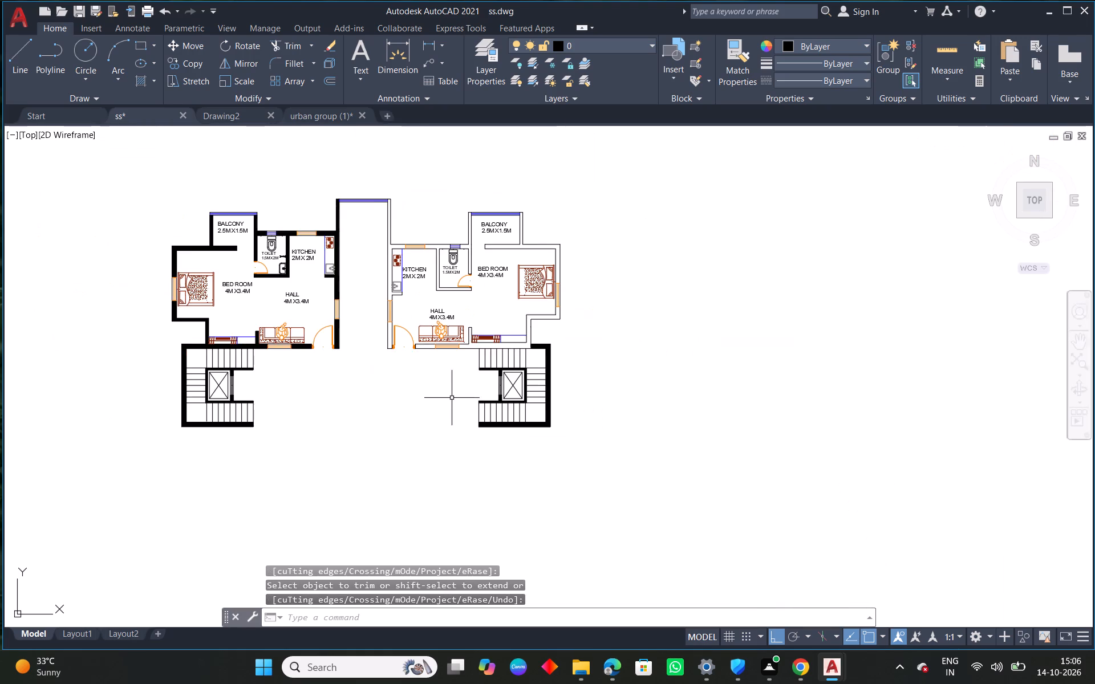
middle_click_drag(457, 401, 536, 413)
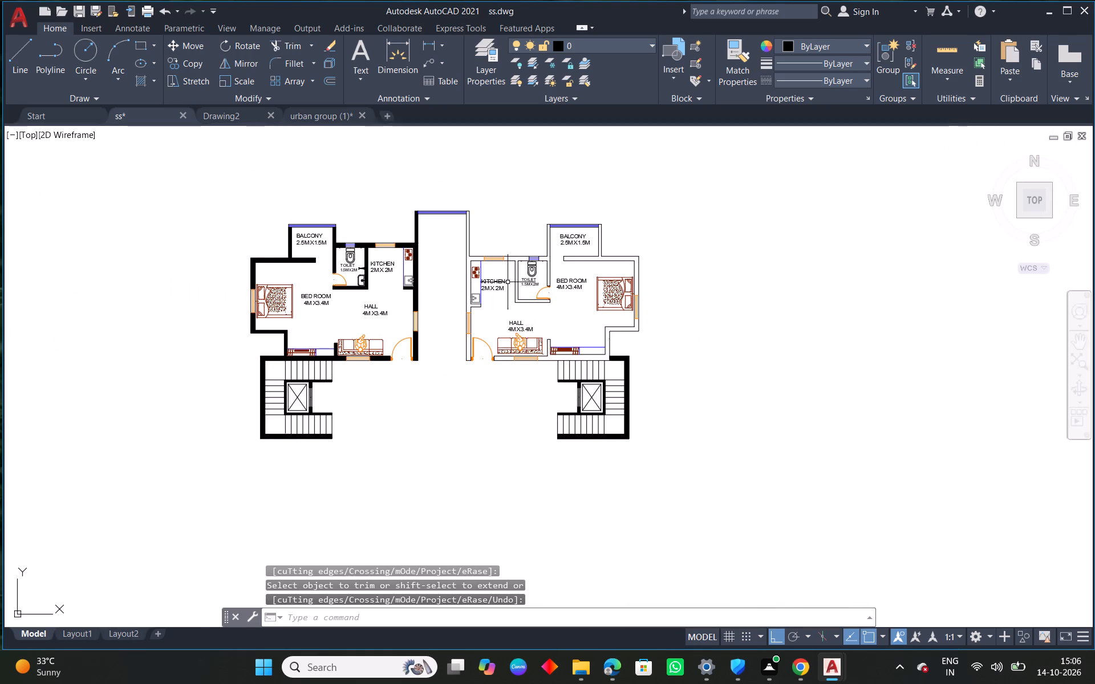
scroll(508, 282, "up", 1)
right_click(485, 217)
left_click(534, 238)
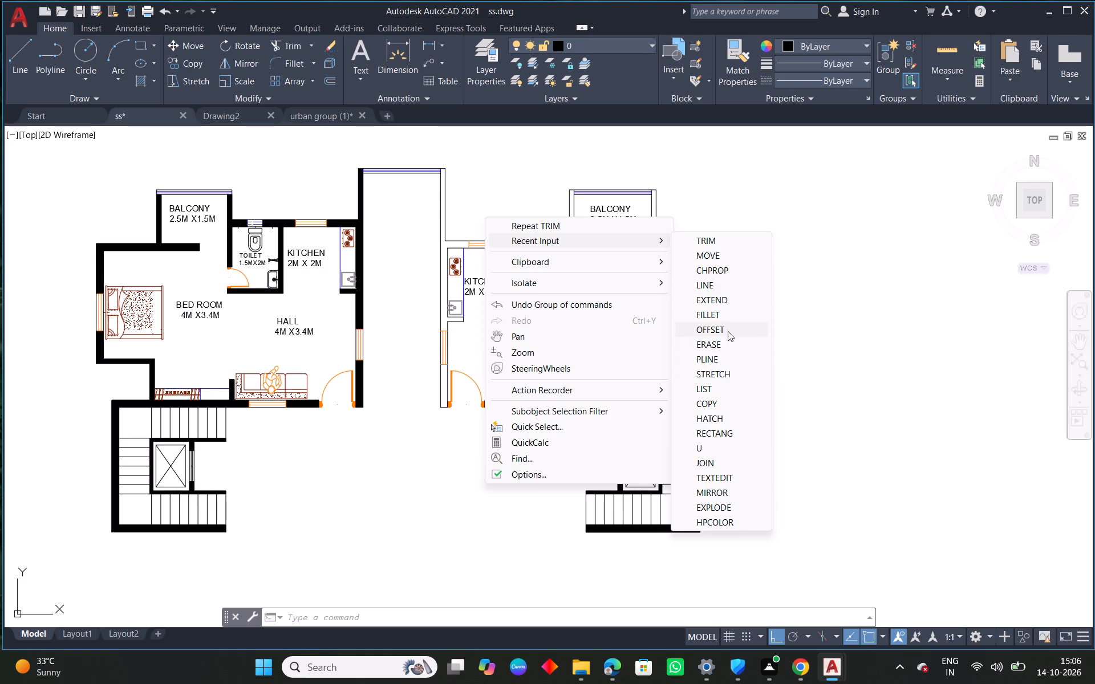
left_click(717, 420)
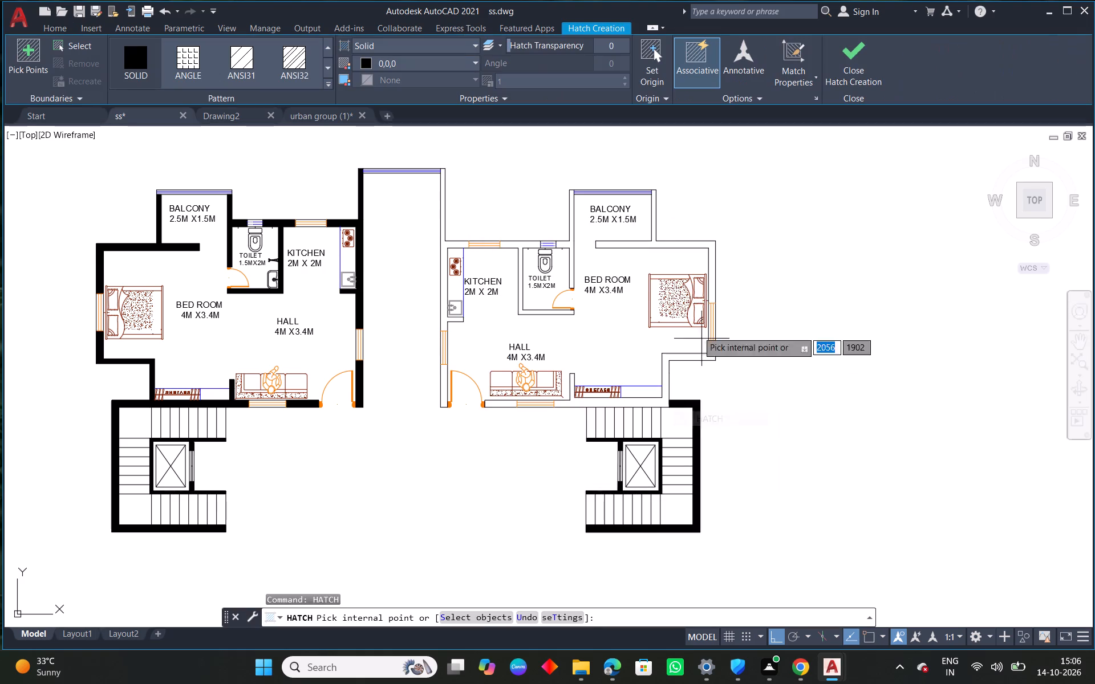
left_click(656, 243)
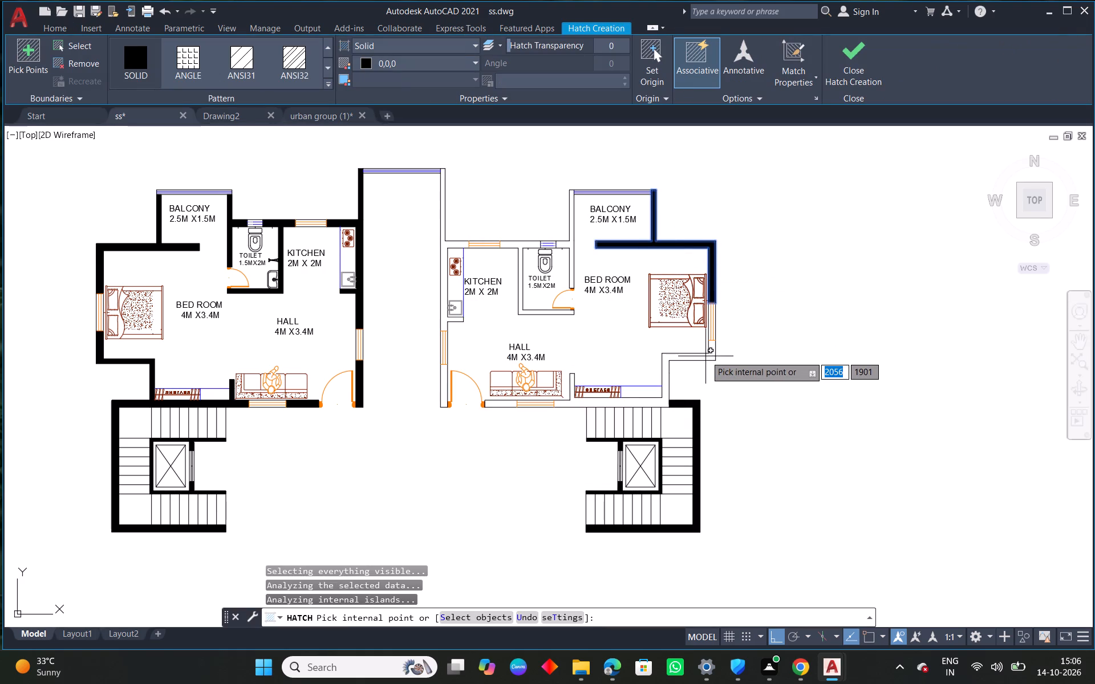
left_click(711, 359)
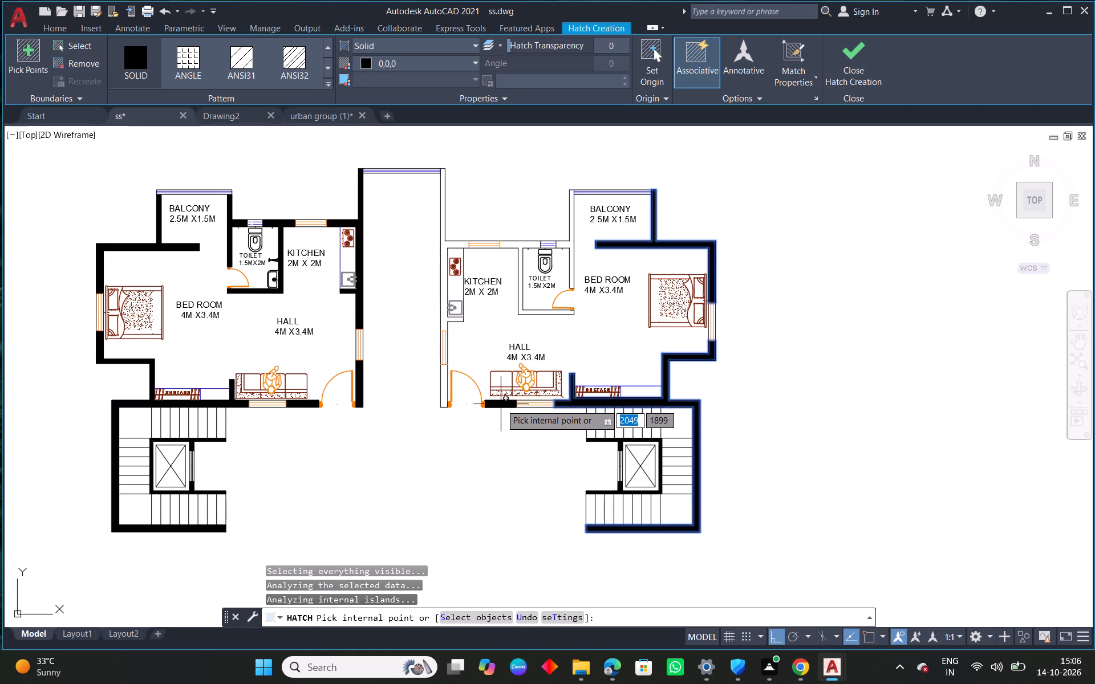
left_click(501, 404)
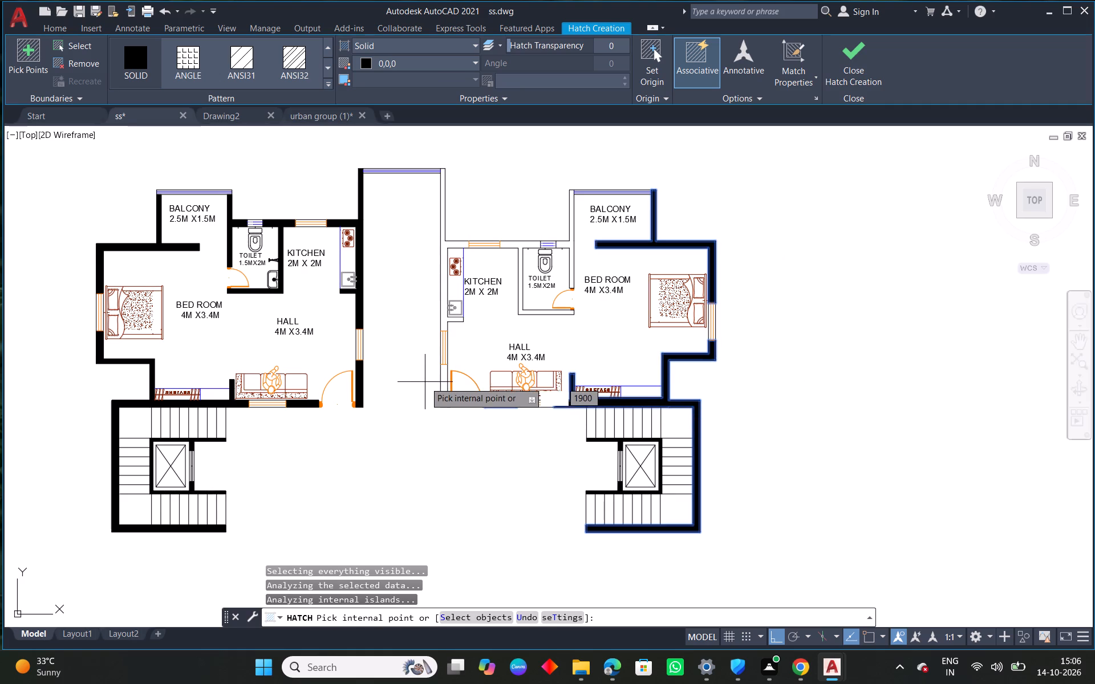
left_click(444, 380)
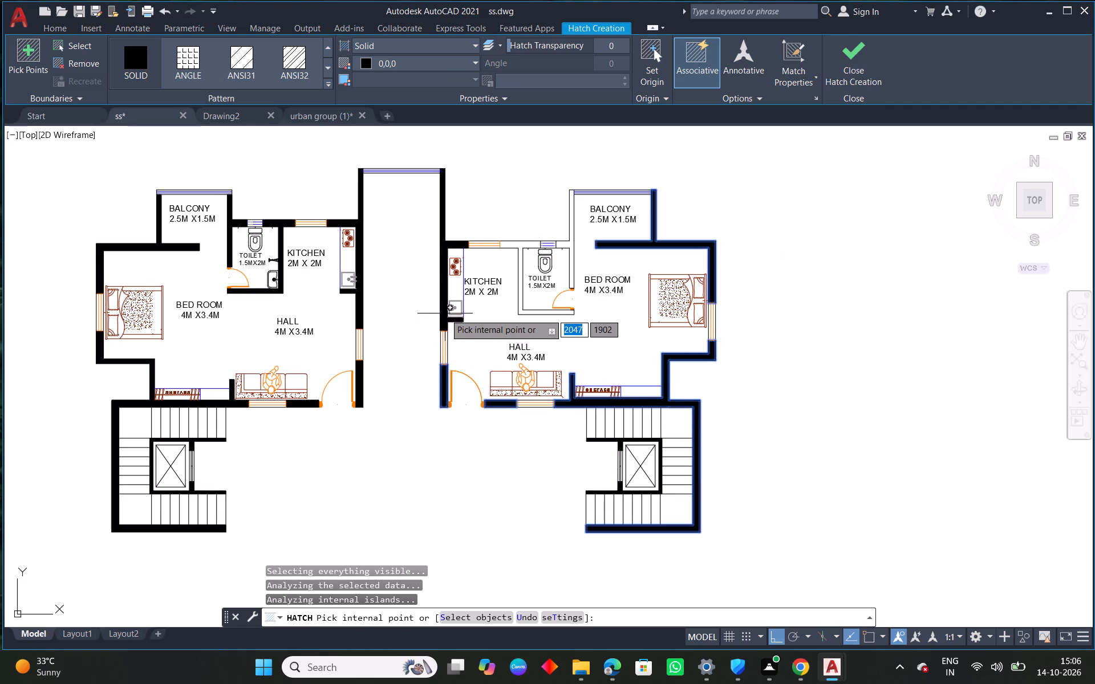
left_click(445, 313)
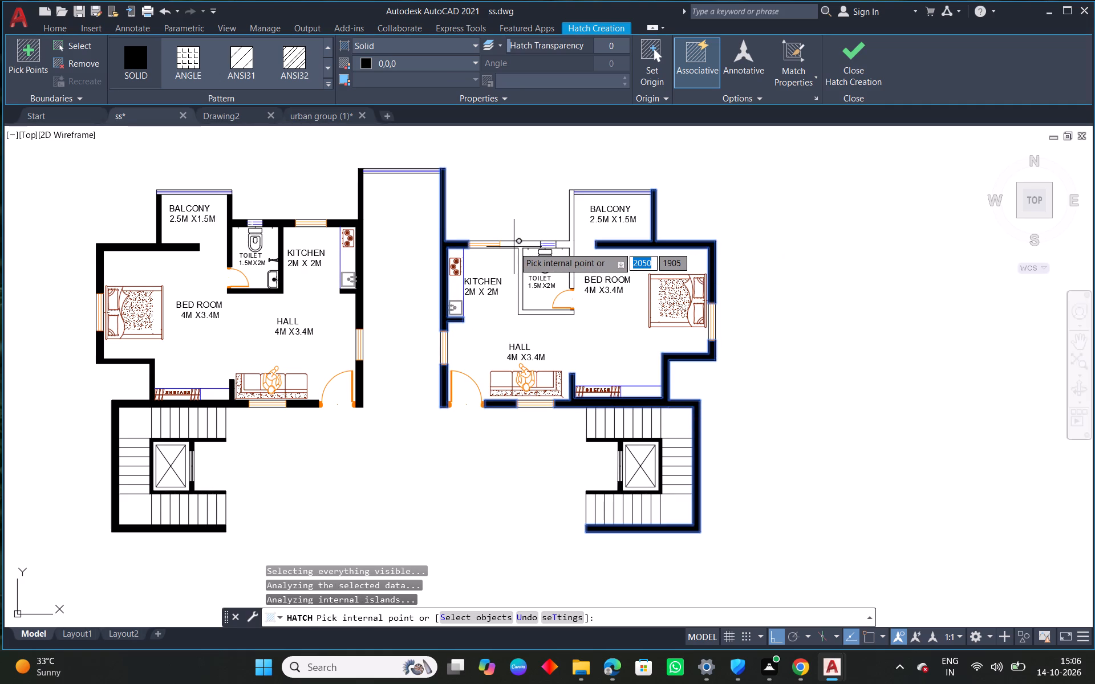
left_click(521, 245)
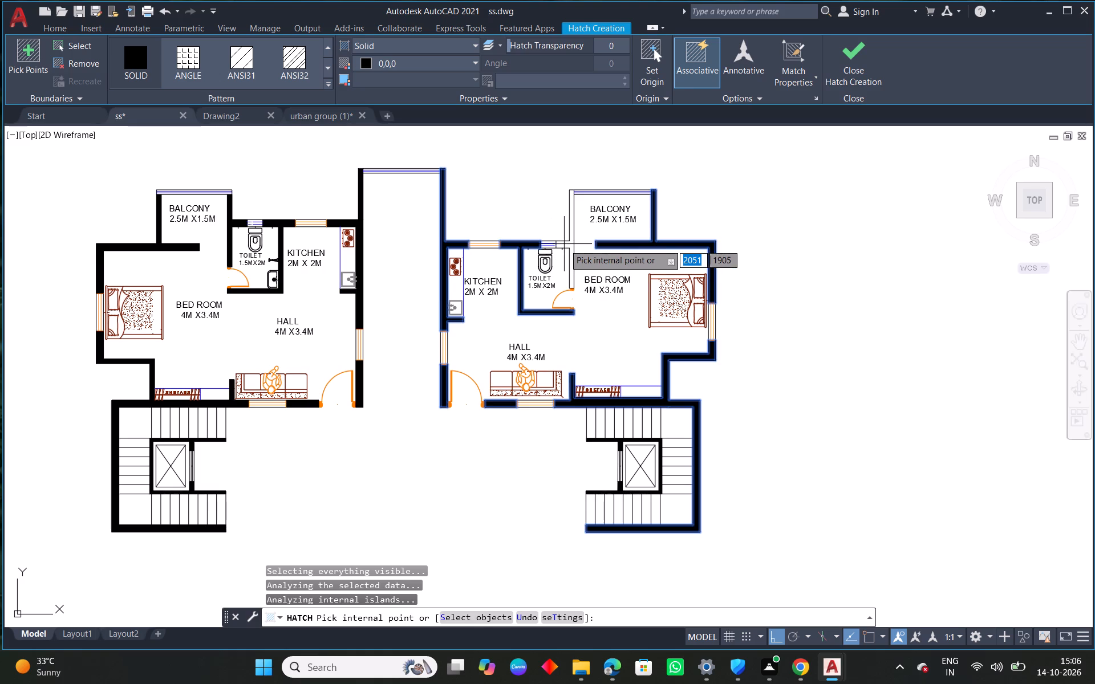
left_click(564, 244)
right_click(564, 244)
left_click(589, 254)
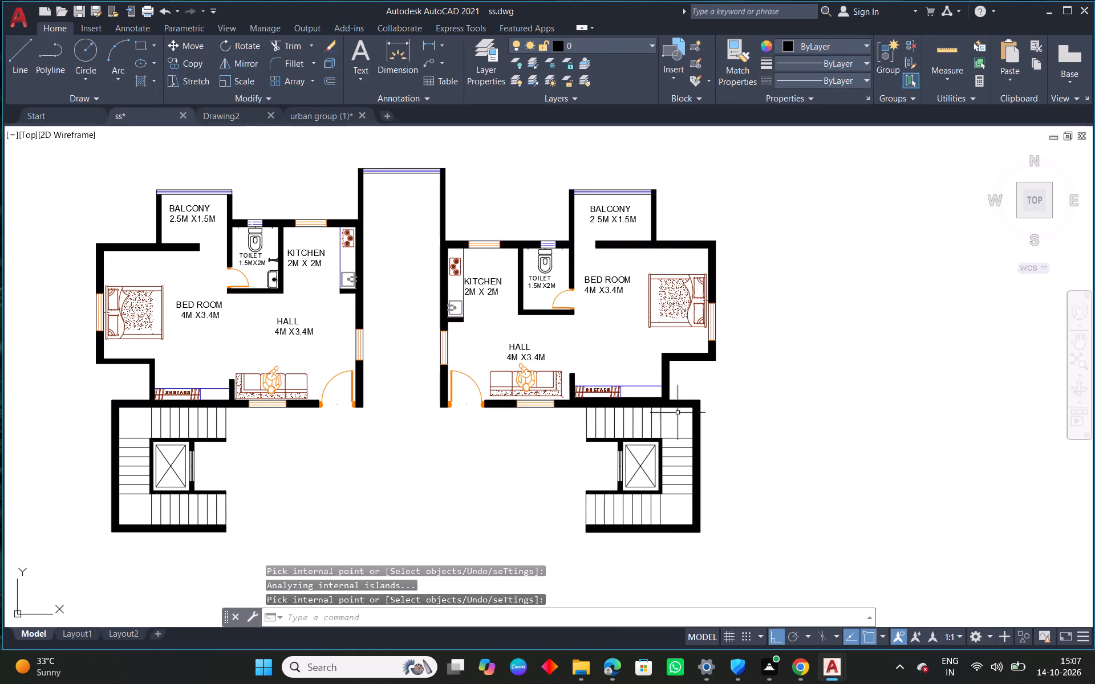
List the properties of the inner railing line of the left unit's balcony.
middle_click_drag(729, 431, 727, 355)
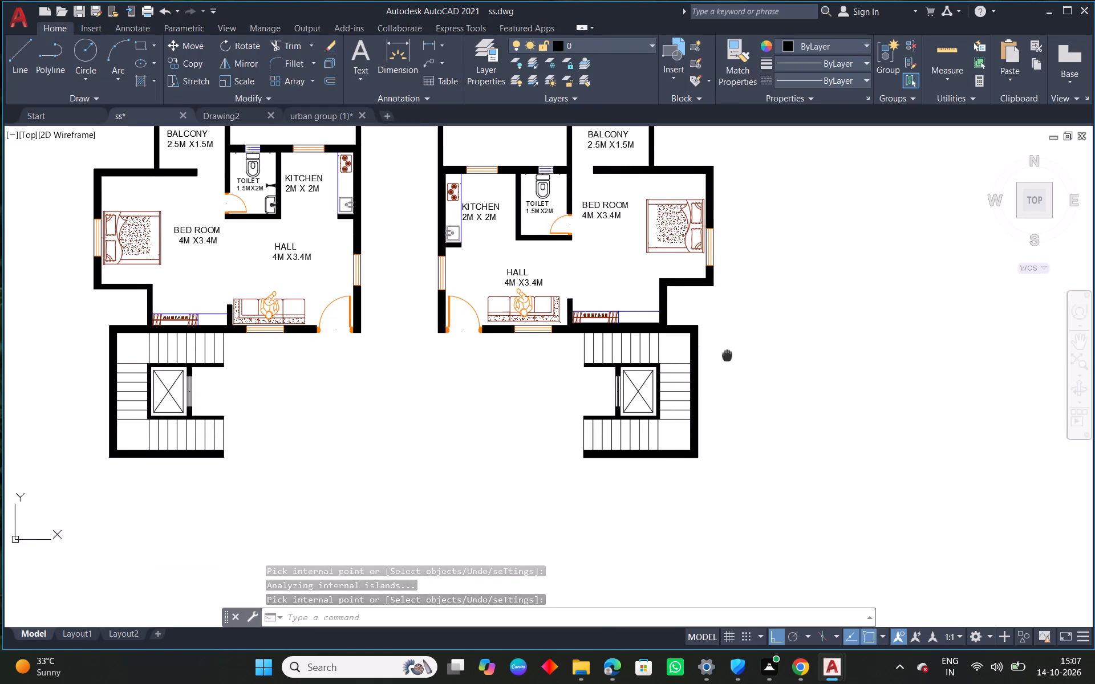
middle_click_drag(727, 355, 729, 342)
scroll(620, 381, "down", 1)
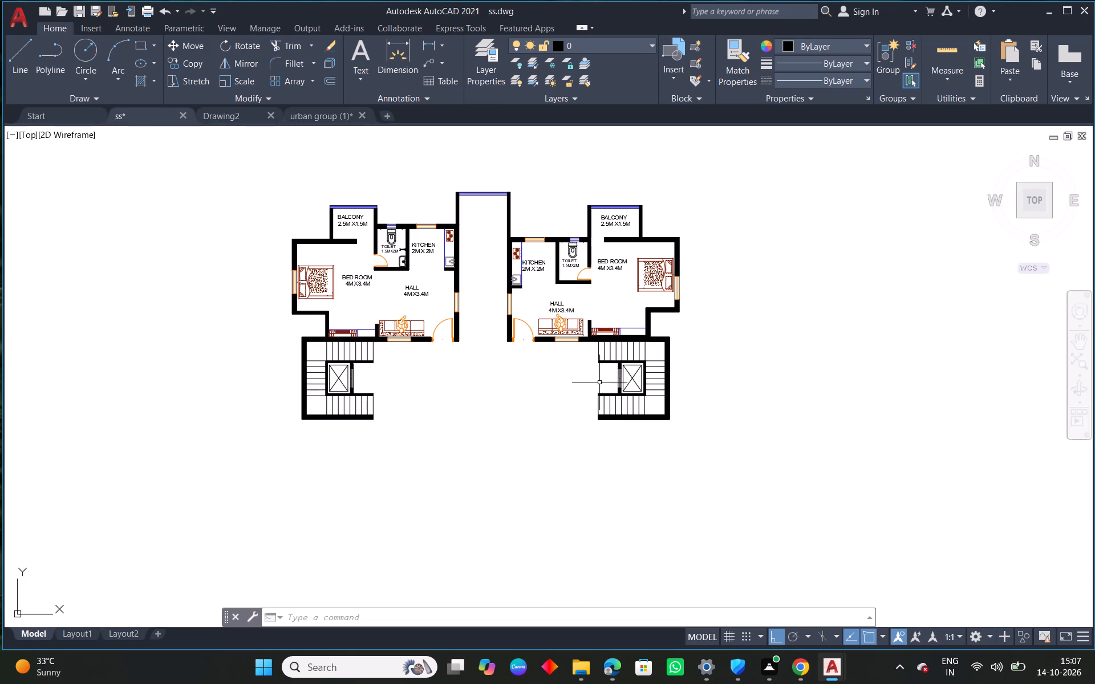
middle_click_drag(584, 418, 579, 407)
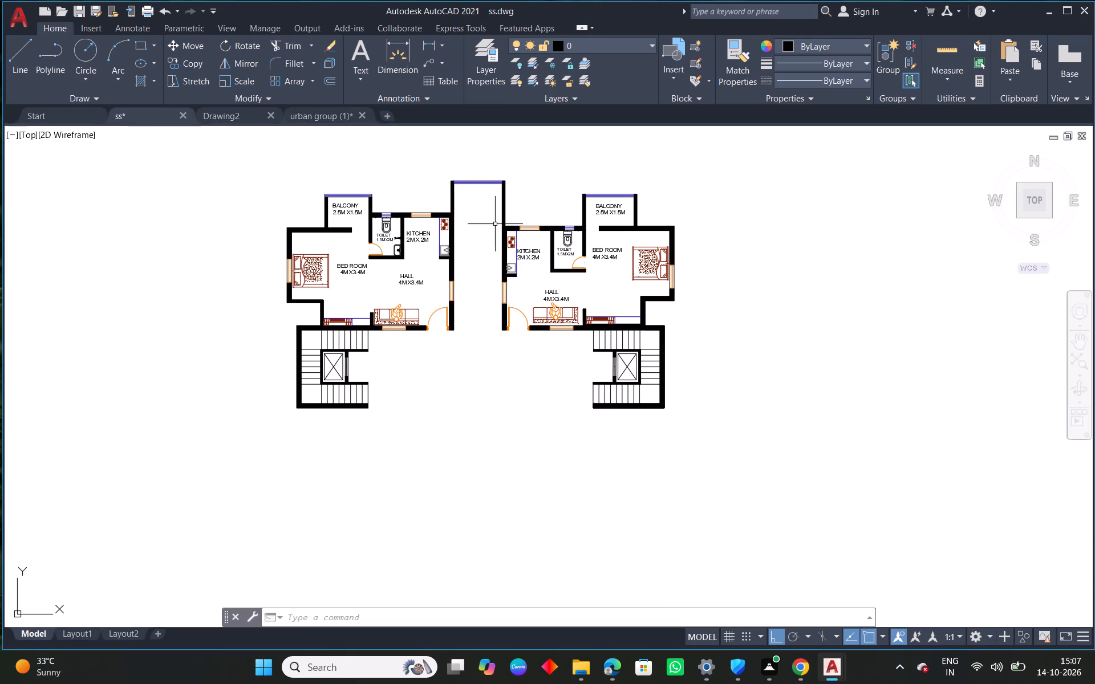
scroll(351, 196, "up", 2)
middle_click_drag(601, 223, 529, 250)
scroll(252, 223, "up", 1)
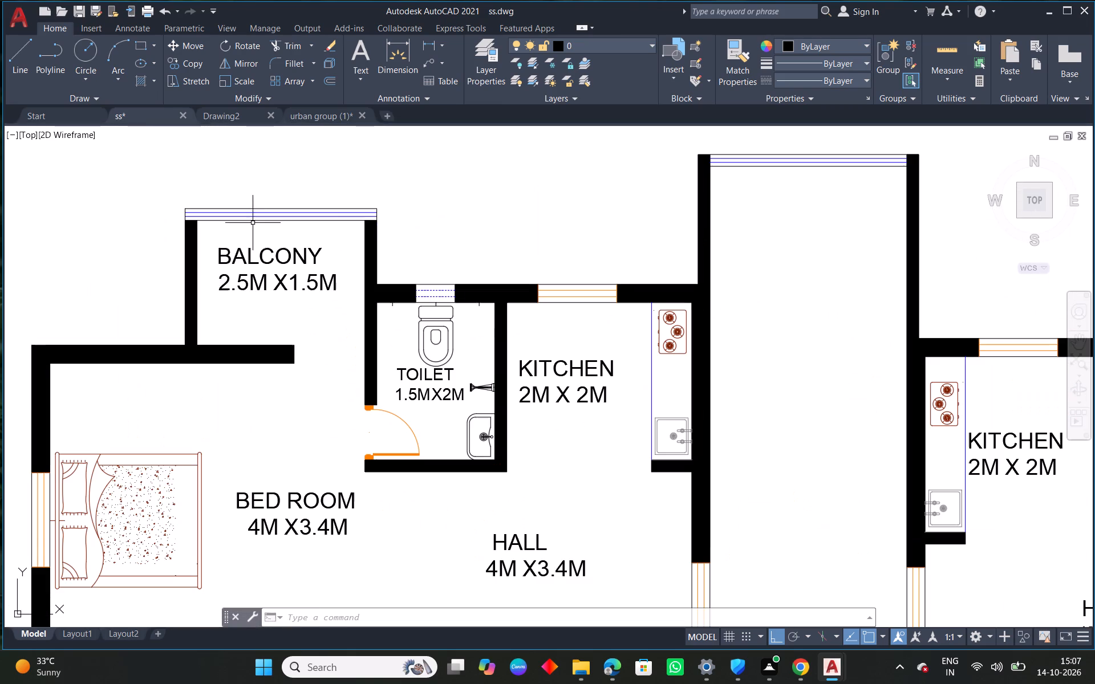
left_click(265, 220)
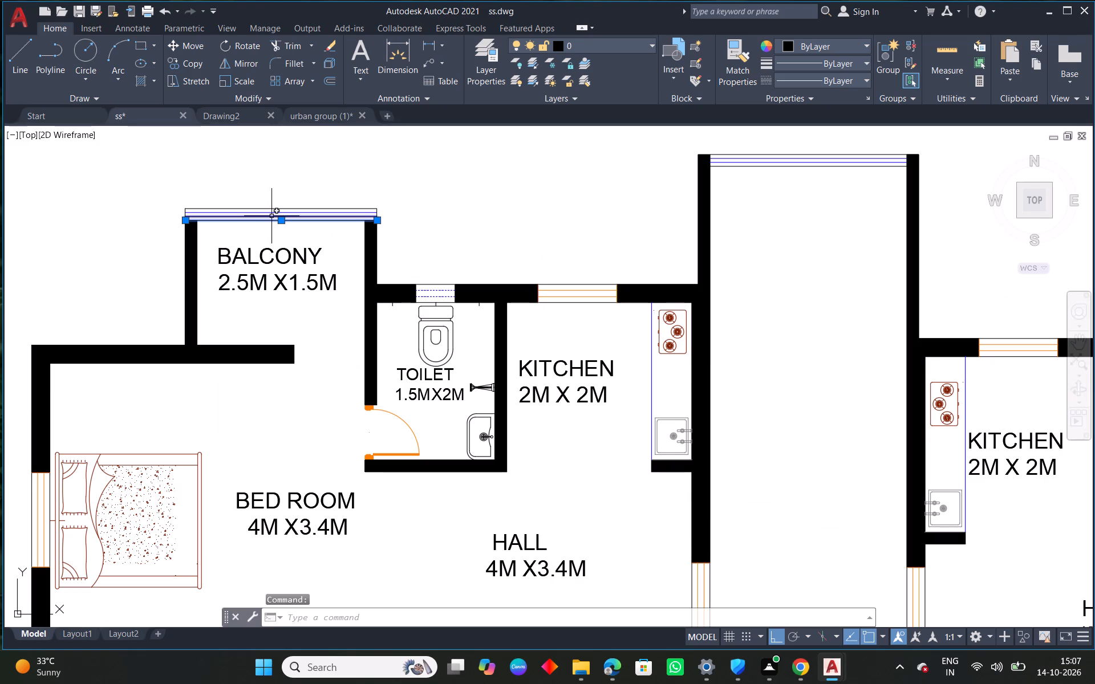
type("LI")
key("space")
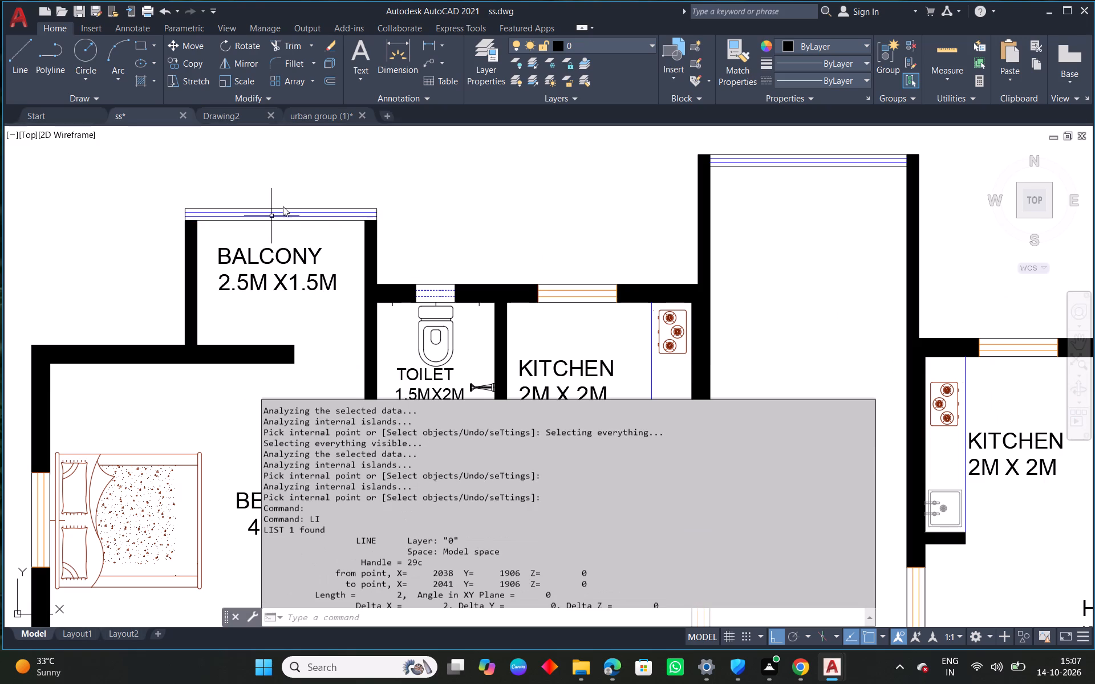
left_click(496, 235)
left_click(441, 251)
scroll(457, 251, "down", 2)
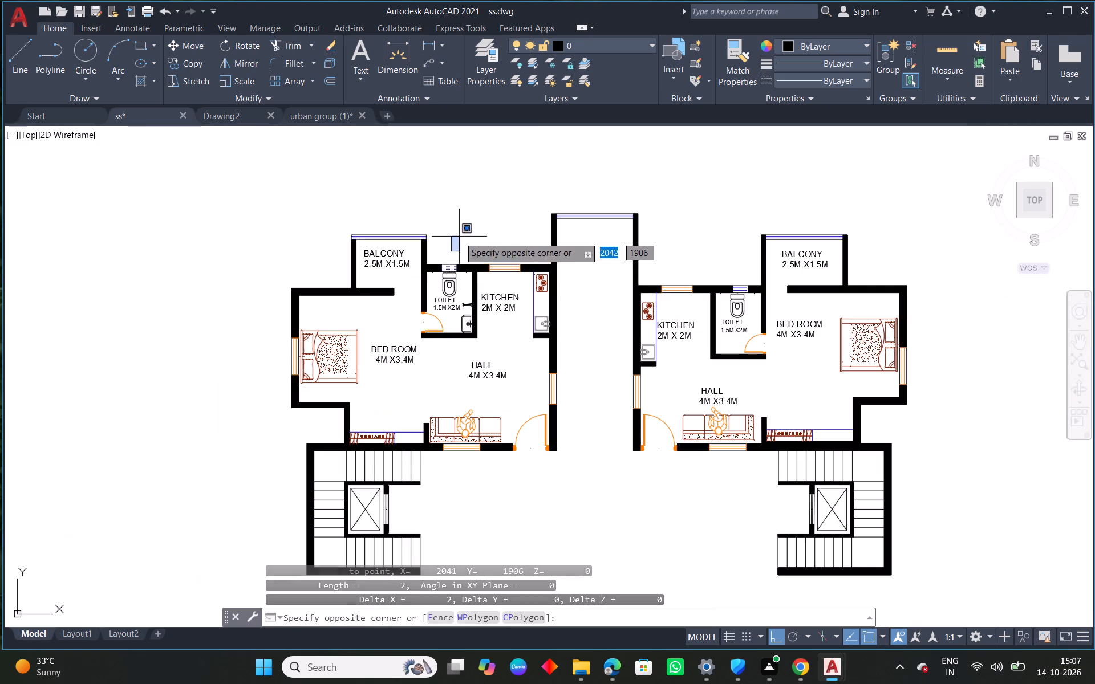
left_click(459, 237)
List the properties of the inner railing line of the right unit's balcony.
scroll(795, 225, "up", 2)
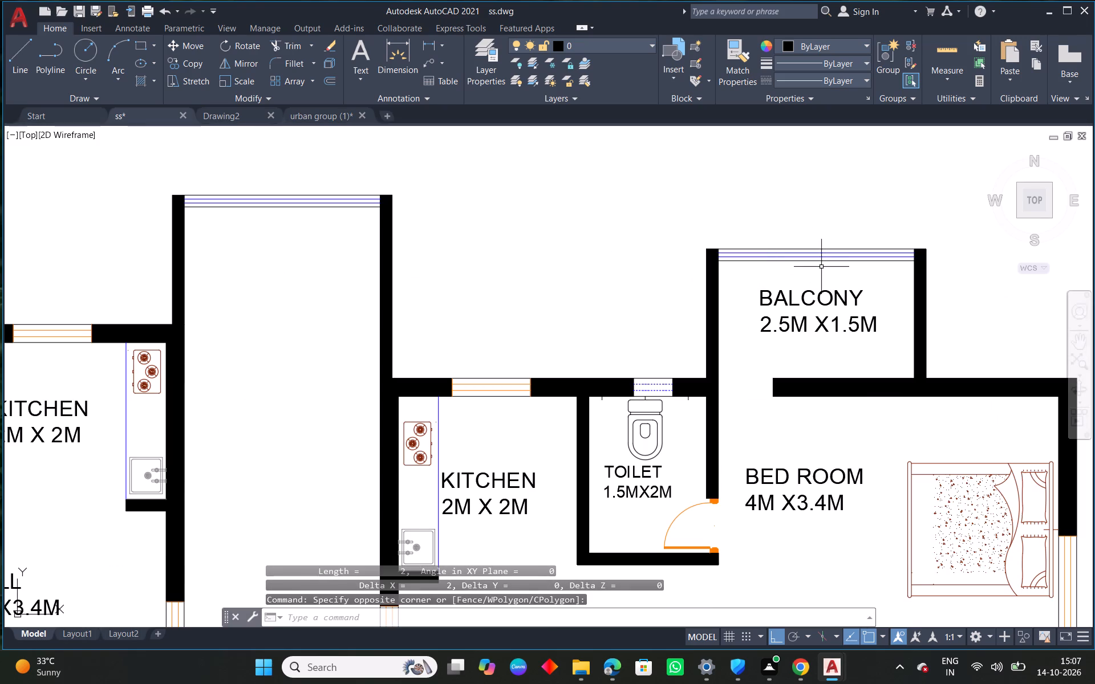
left_click(827, 259)
type("LI")
key("space")
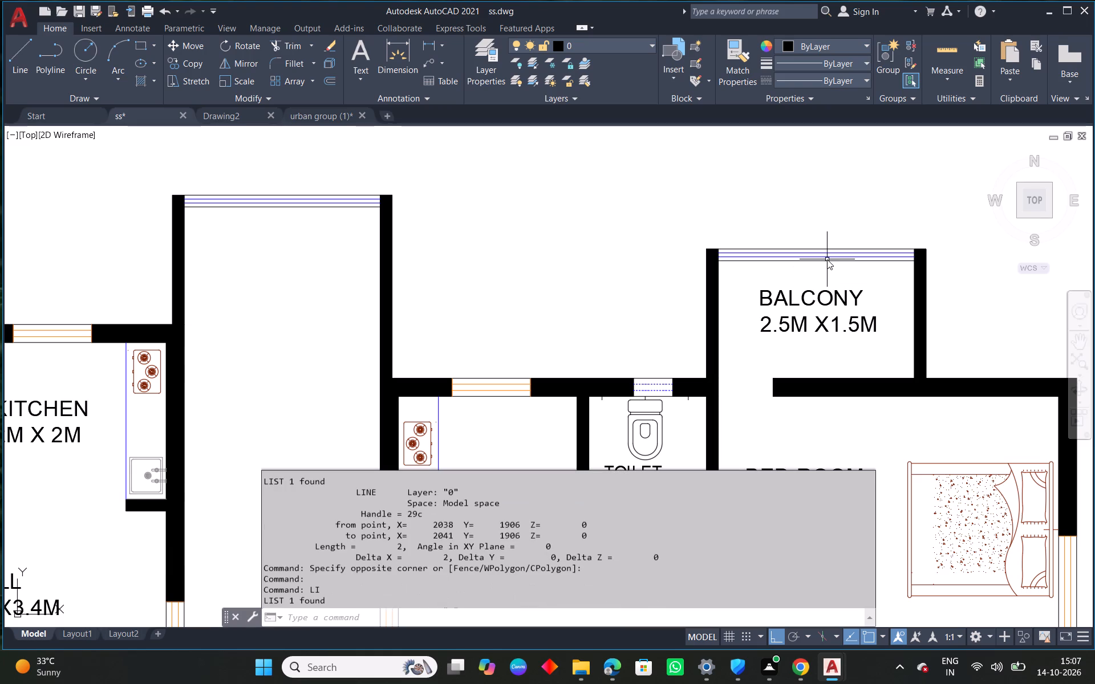
left_click(633, 193)
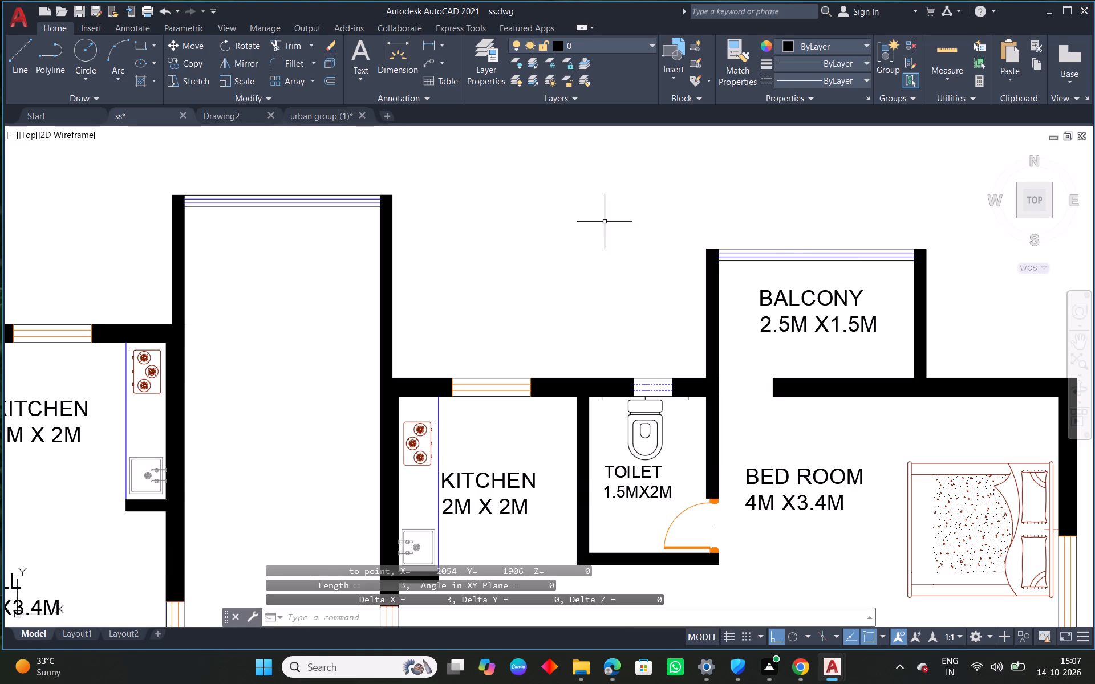
key("Escape")
Delete the solid hatch that fills the right unit's walls, including those around its balcony.
scroll(928, 347, "up", 1)
left_click(920, 352)
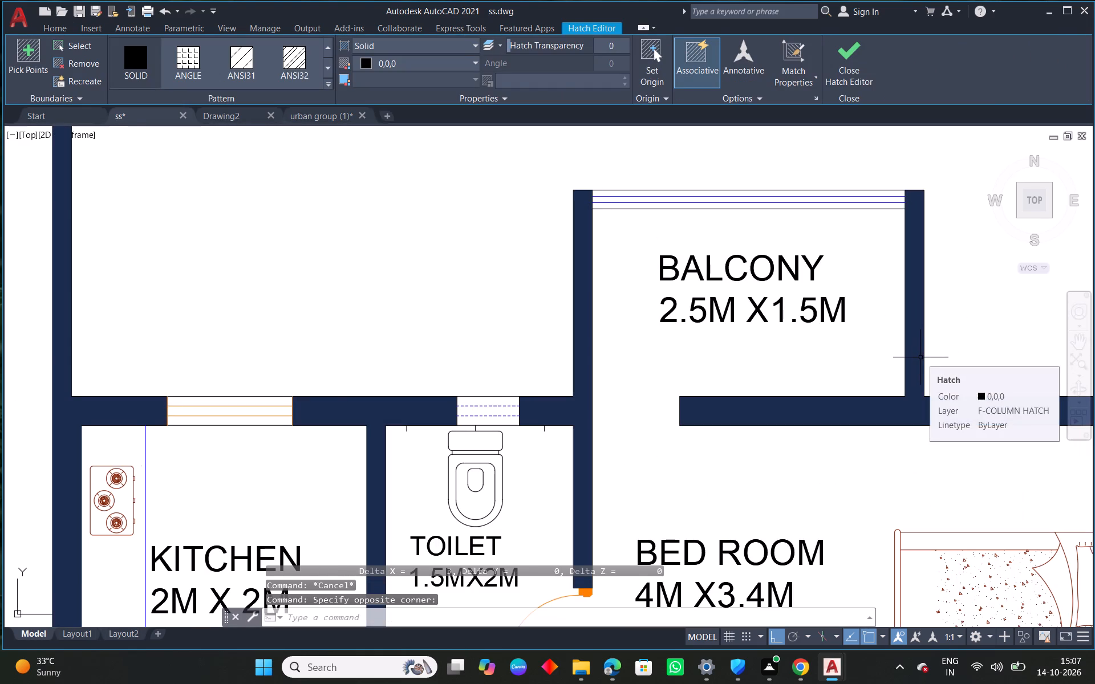
key("Delete")
scroll(869, 368, "down", 3)
scroll(908, 368, "up", 3)
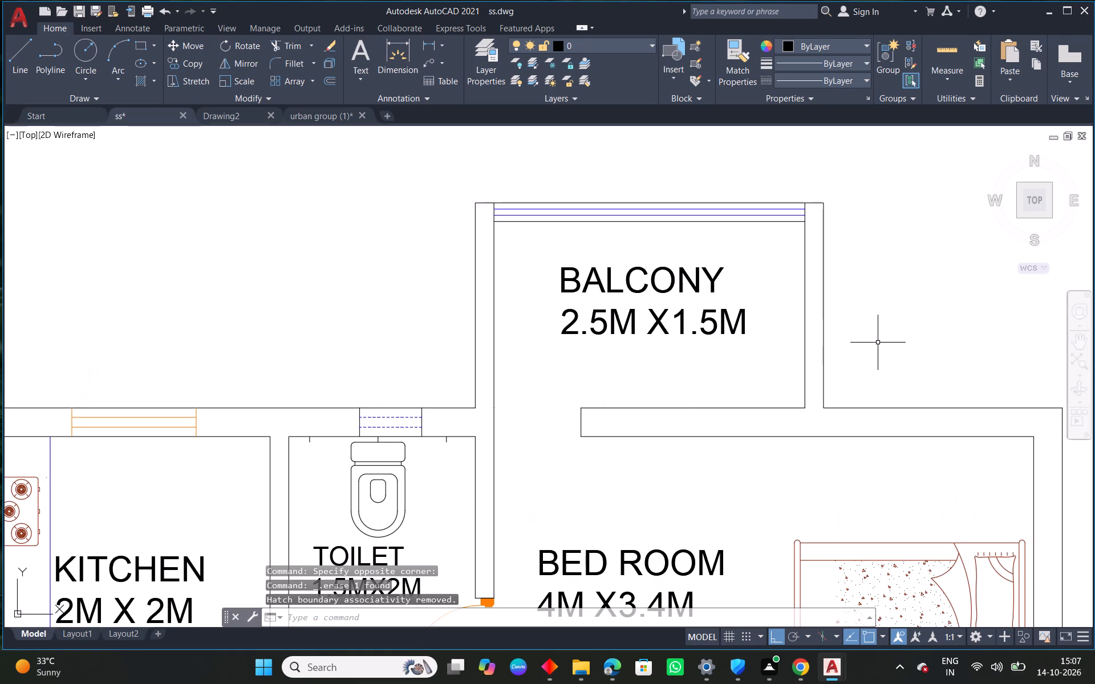
key("Escape")
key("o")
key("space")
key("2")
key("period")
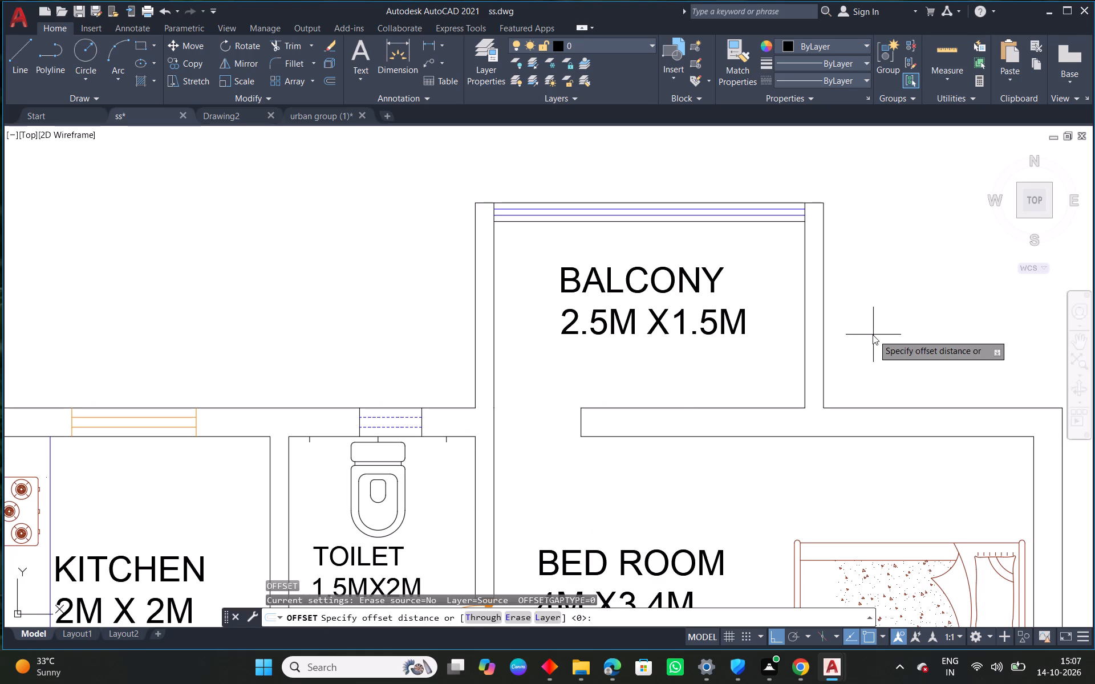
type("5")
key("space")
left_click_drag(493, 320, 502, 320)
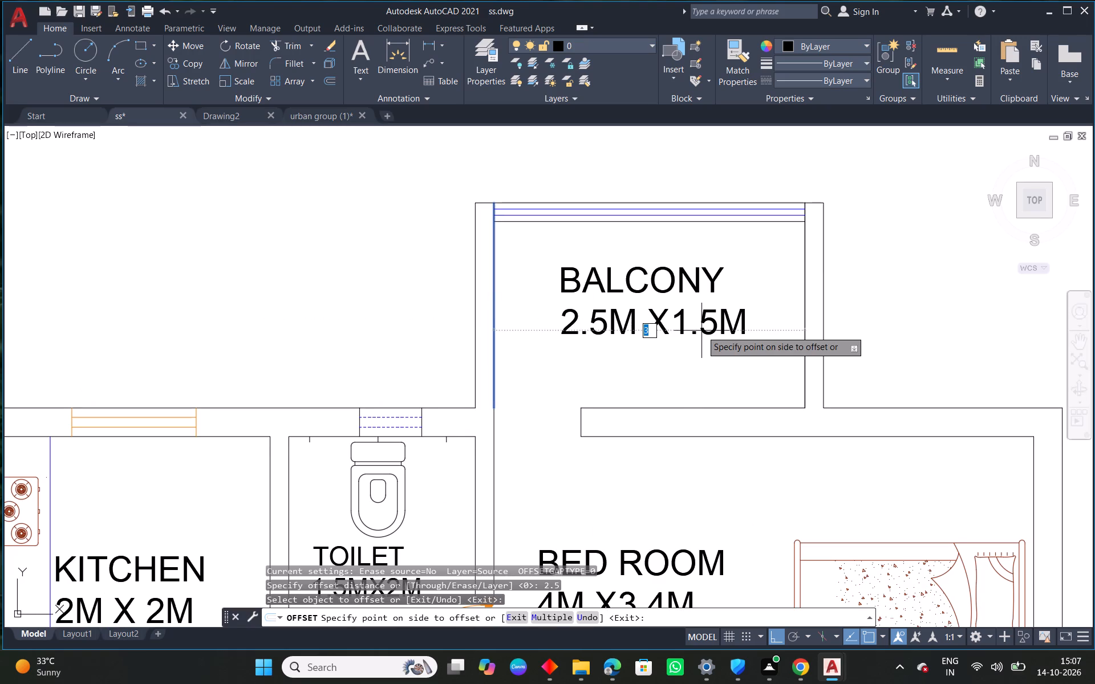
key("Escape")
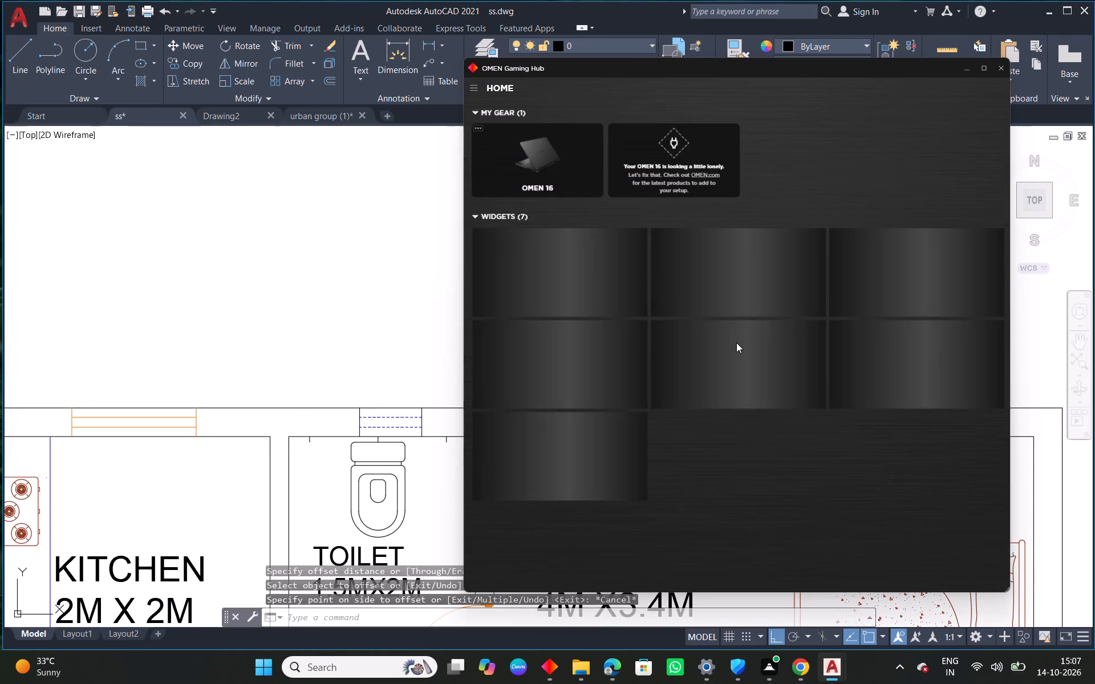
Set the drawing's length precision to one decimal place (0.0).
type("UN")
key("space")
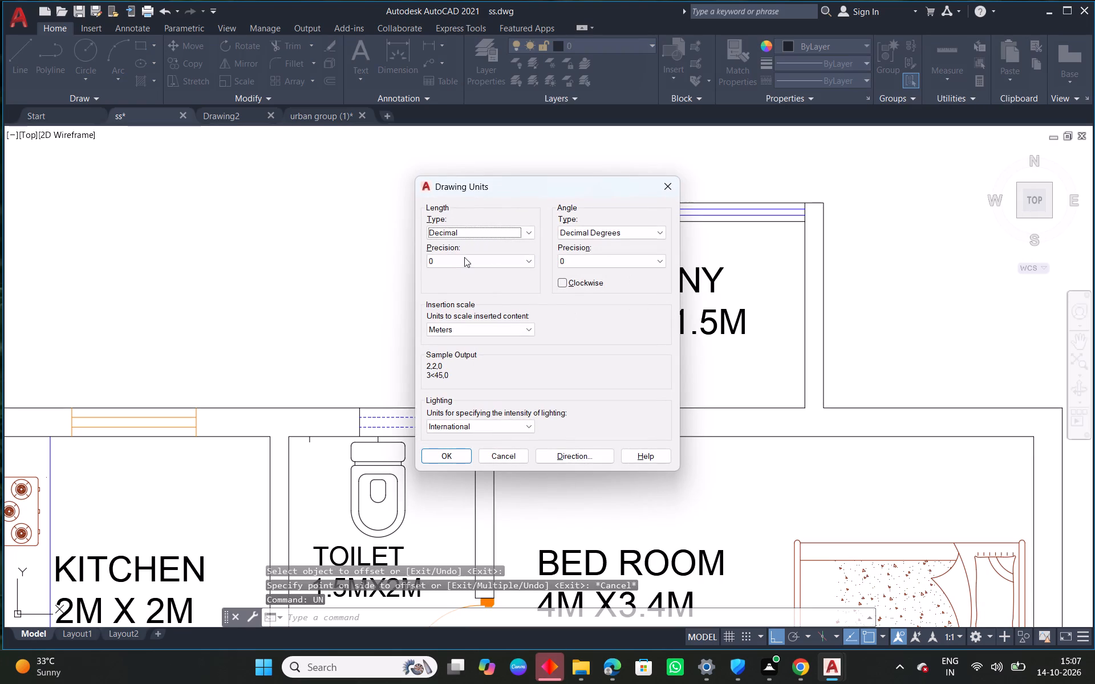
left_click(467, 259)
left_click(468, 280)
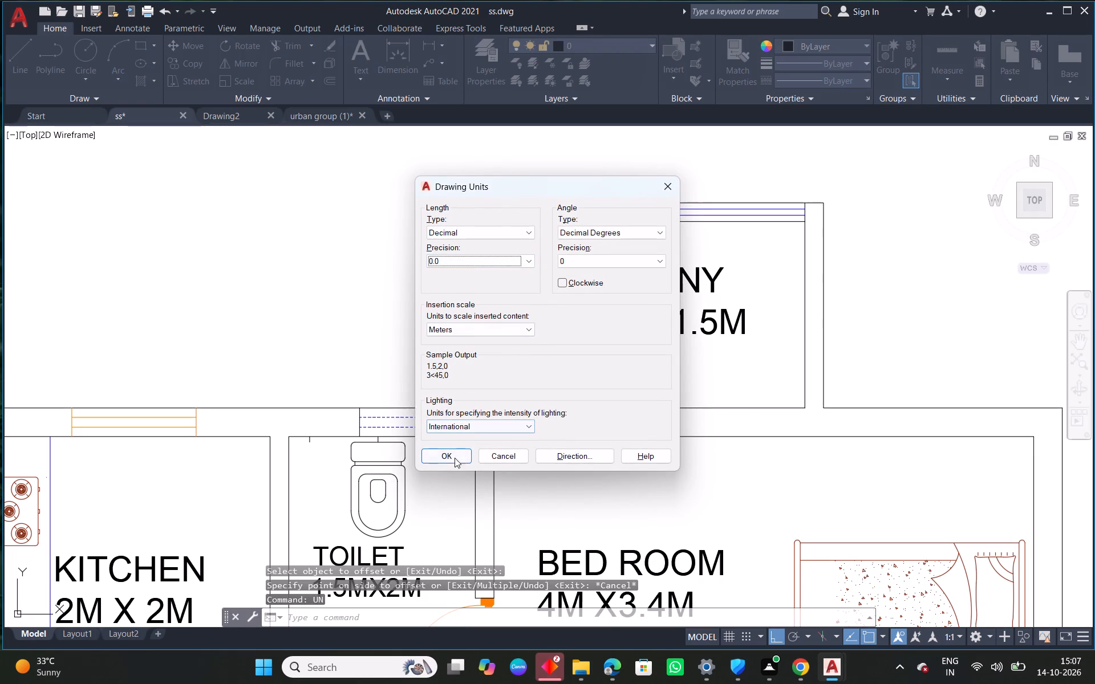
left_click(454, 459)
Check the right balcony's clear width by previewing a 2.5 offset of its toilet-side inner wall line, without placing the copy.
right_click(658, 290)
left_click(738, 316)
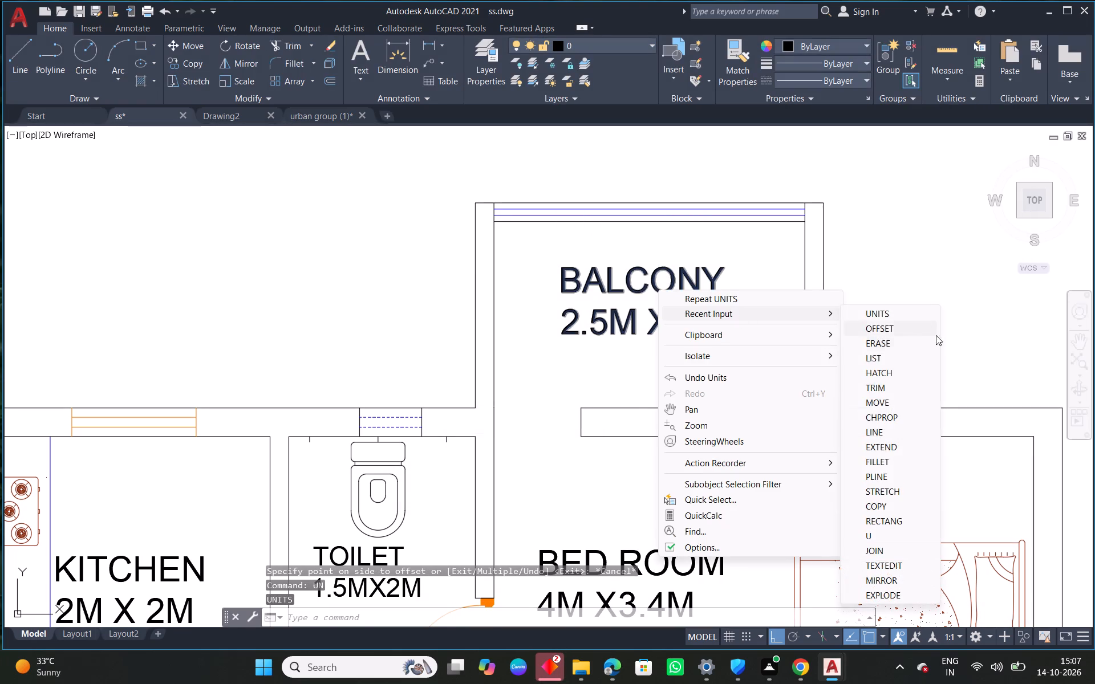
left_click(894, 326)
right_click(870, 332)
left_click(909, 344)
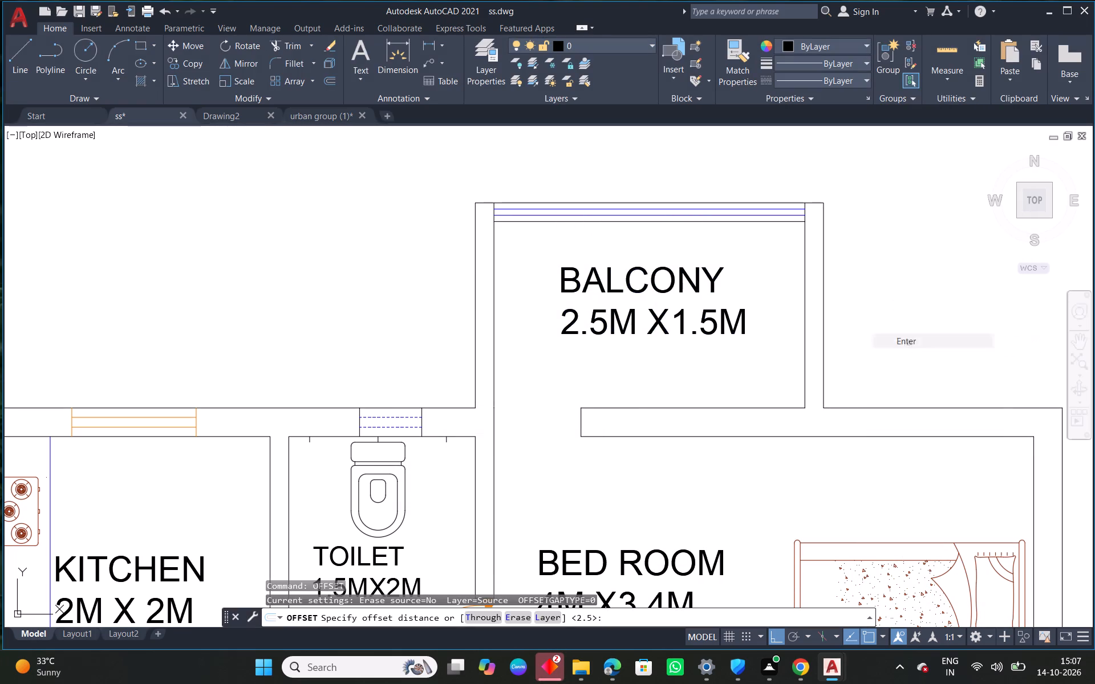
left_click(493, 340)
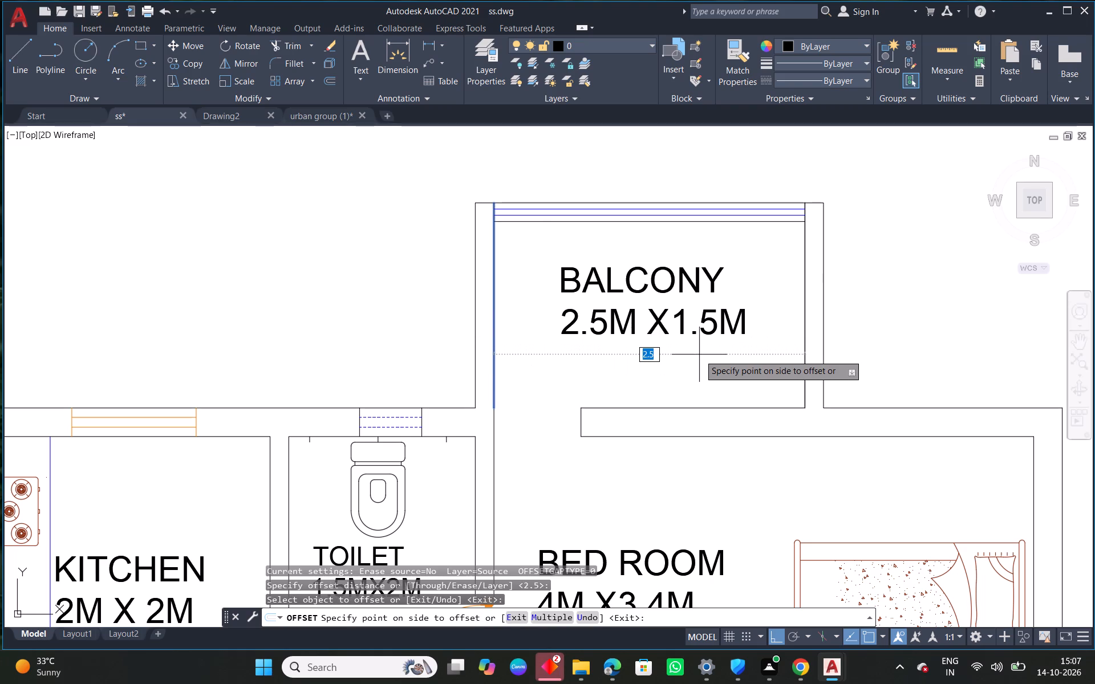
right_click(699, 355)
left_click(750, 368)
Delete the solid hatch from the left unit's balcony outer side wall and the adjoining bedroom walls.
scroll(457, 340, "down", 3)
middle_click_drag(403, 360, 741, 351)
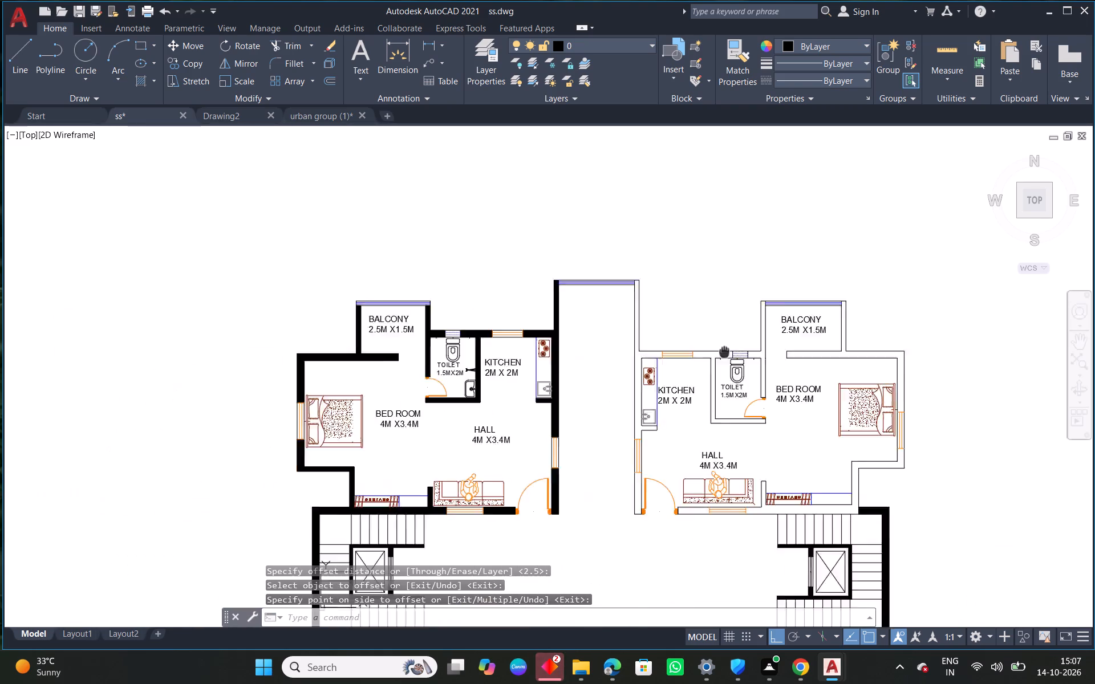
middle_click_drag(741, 351, 819, 340)
scroll(492, 336, "up", 2)
left_click(437, 320)
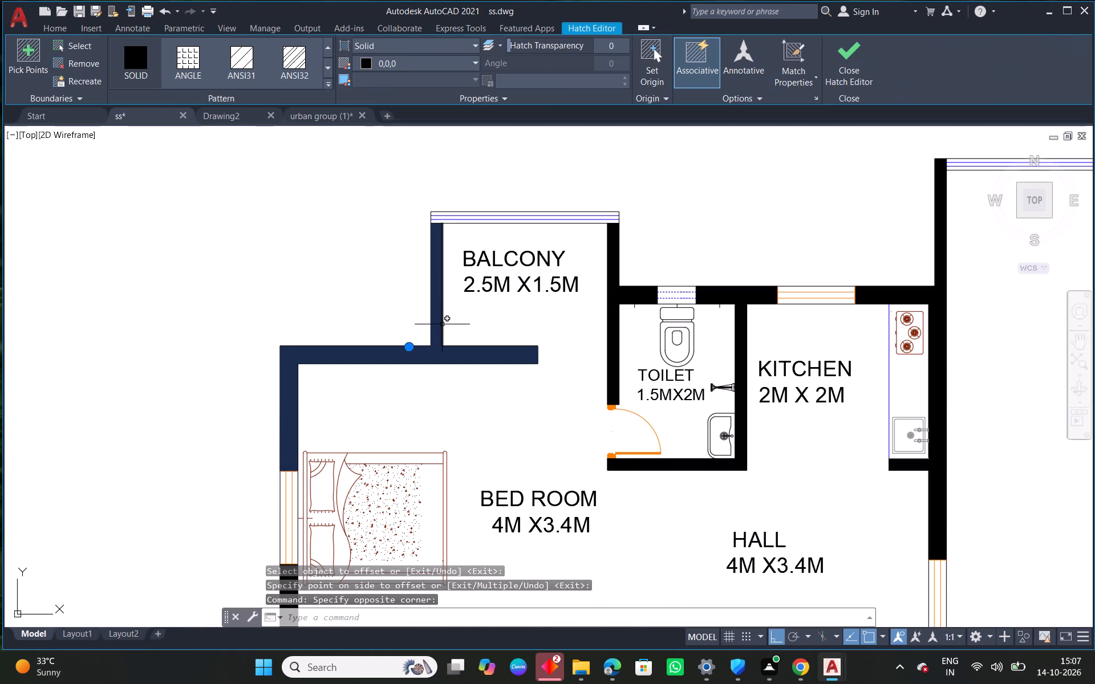
key("Delete")
Offset the inner line of the left balcony's toilet-side wall by 2.5 towards the opposite balcony wall.
middle_click_drag(490, 313, 630, 324)
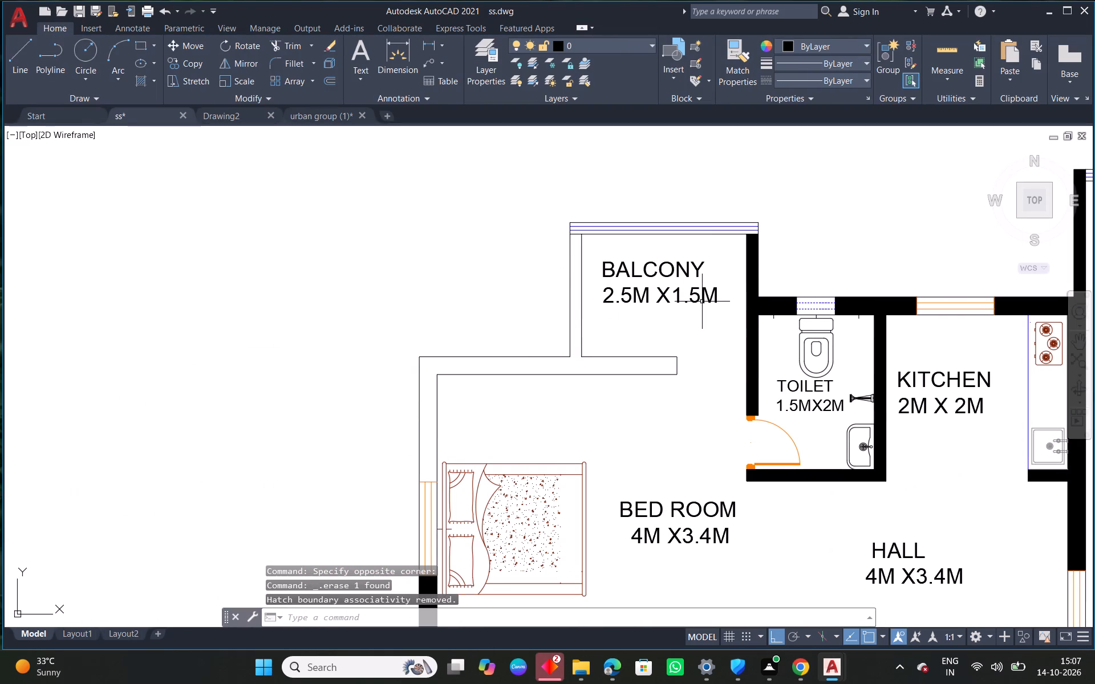
key("o")
key("space")
key("2")
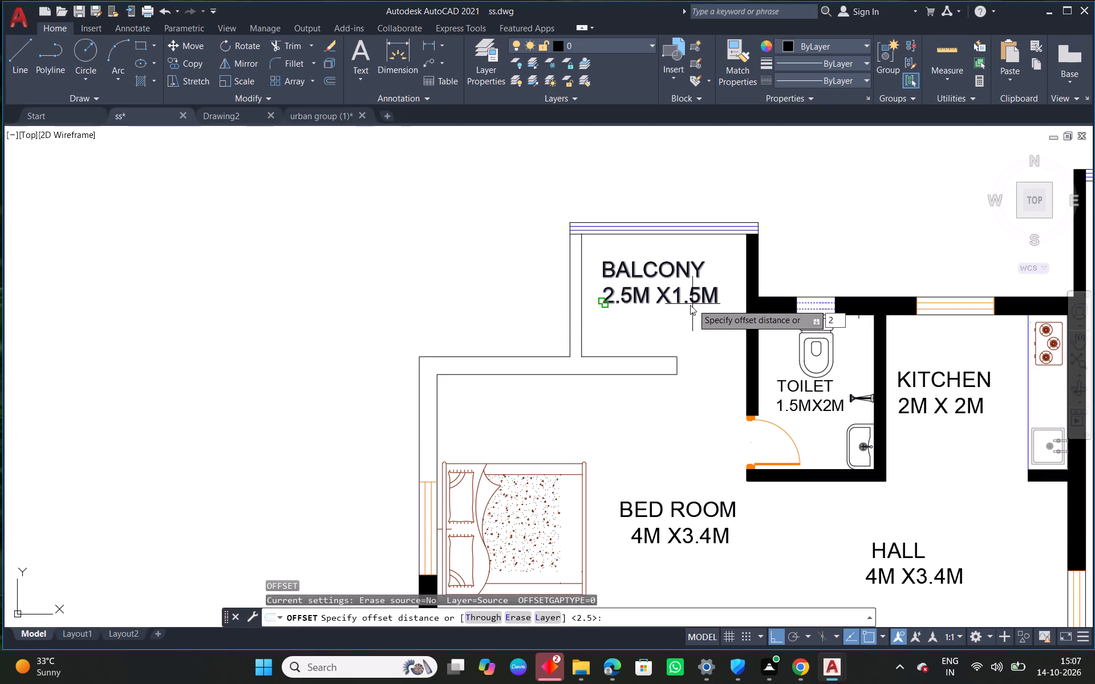
type(".5")
key("space")
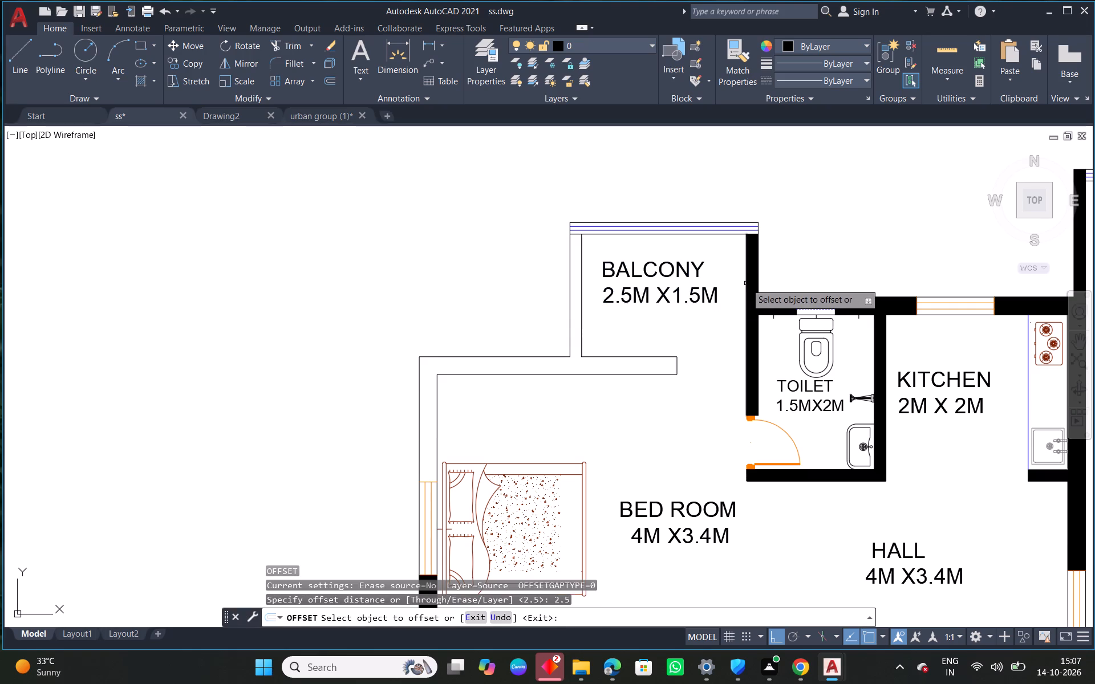
left_click(746, 283)
left_click(654, 292)
key("Escape")
Move both lines of the left balcony's outer side wall outward so its inner face aligns with the offset line.
scroll(537, 307, "up", 2)
left_click_drag(677, 299, 654, 305)
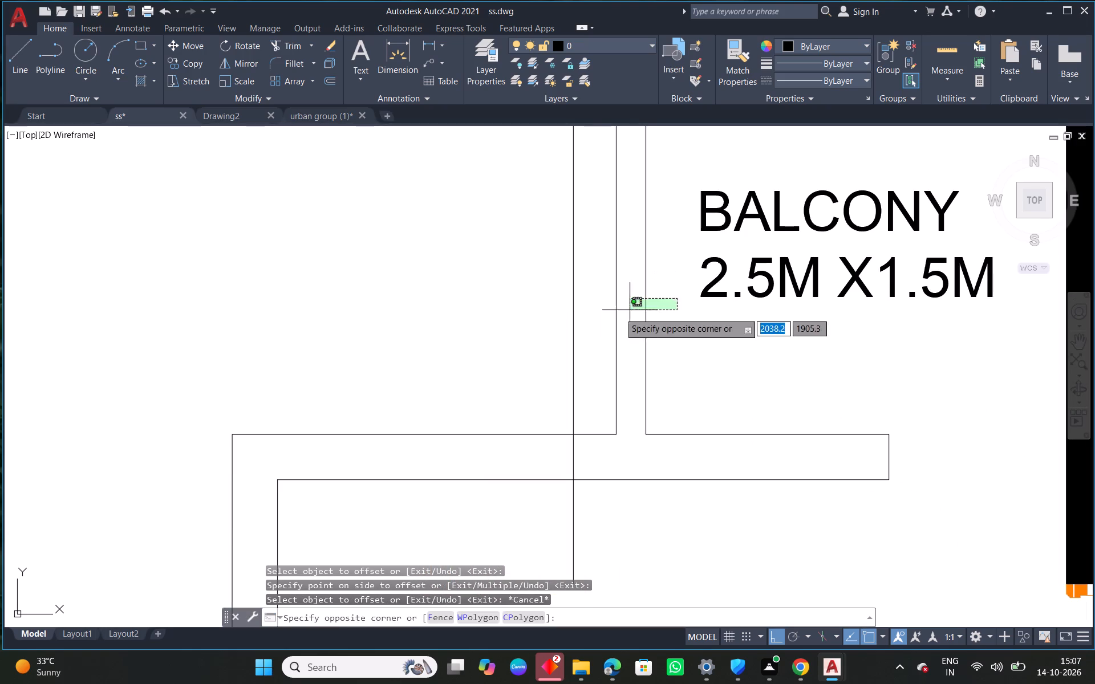
left_click(596, 317)
type("M")
key("space")
scroll(646, 445, "up", 2)
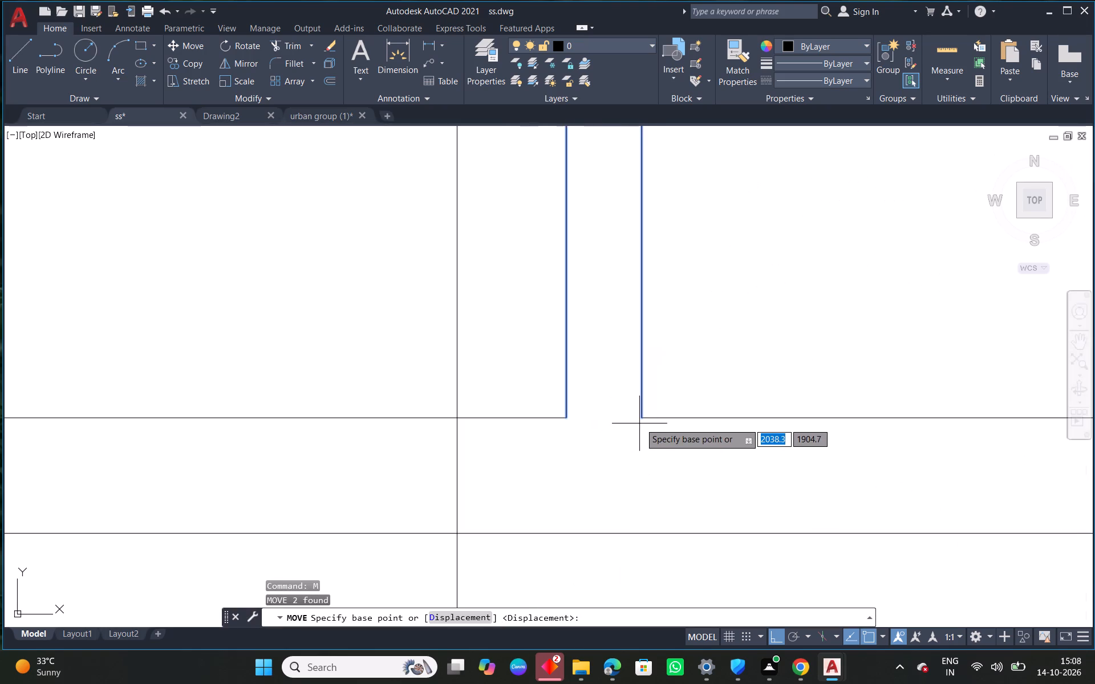
left_click(643, 420)
left_click(456, 420)
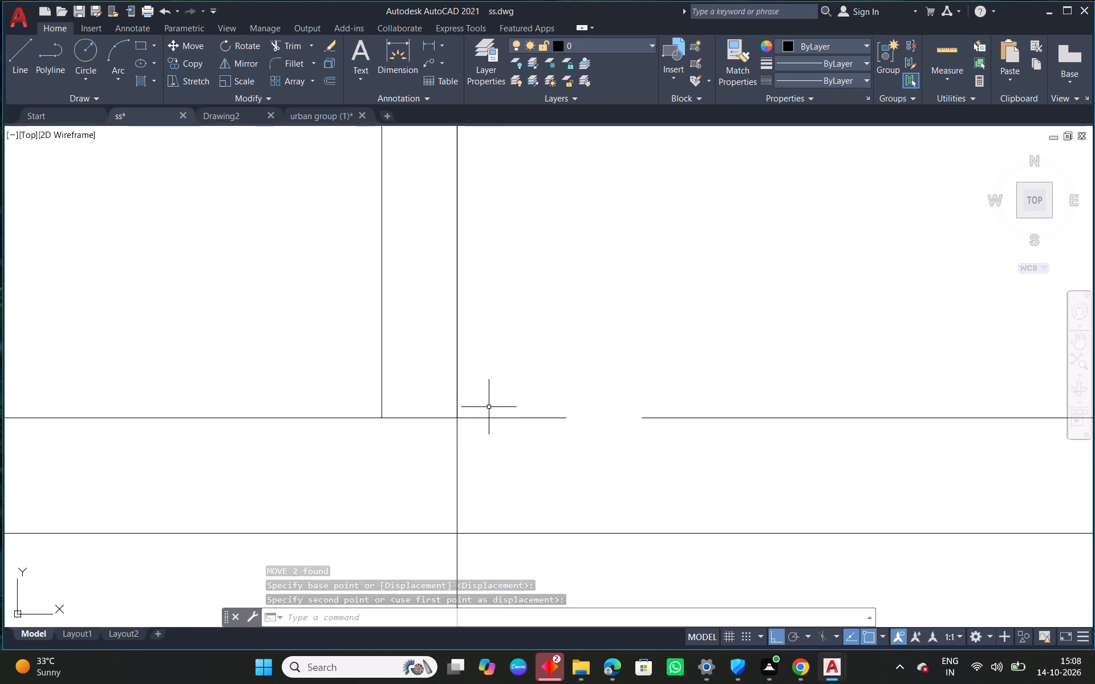
scroll(473, 433, "down", 2)
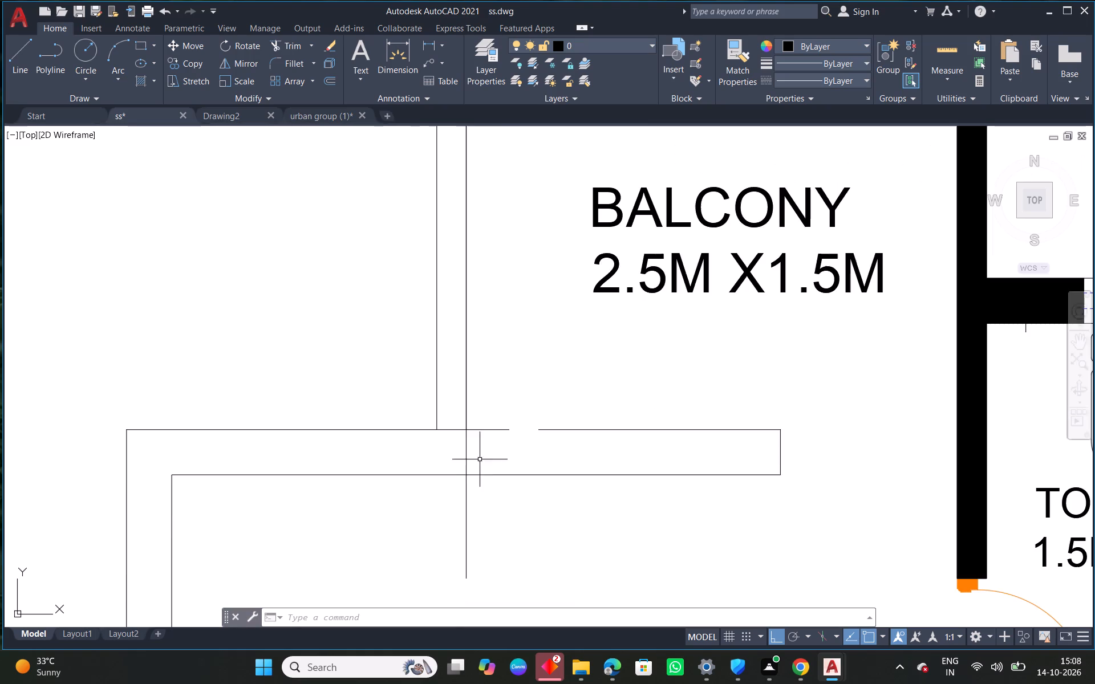
Trim the offset line below the balcony and the bedroom's outer wall line between the moved balcony wall's two faces.
middle_click_drag(423, 446, 471, 401)
key("t")
key("r")
key("space")
key("space")
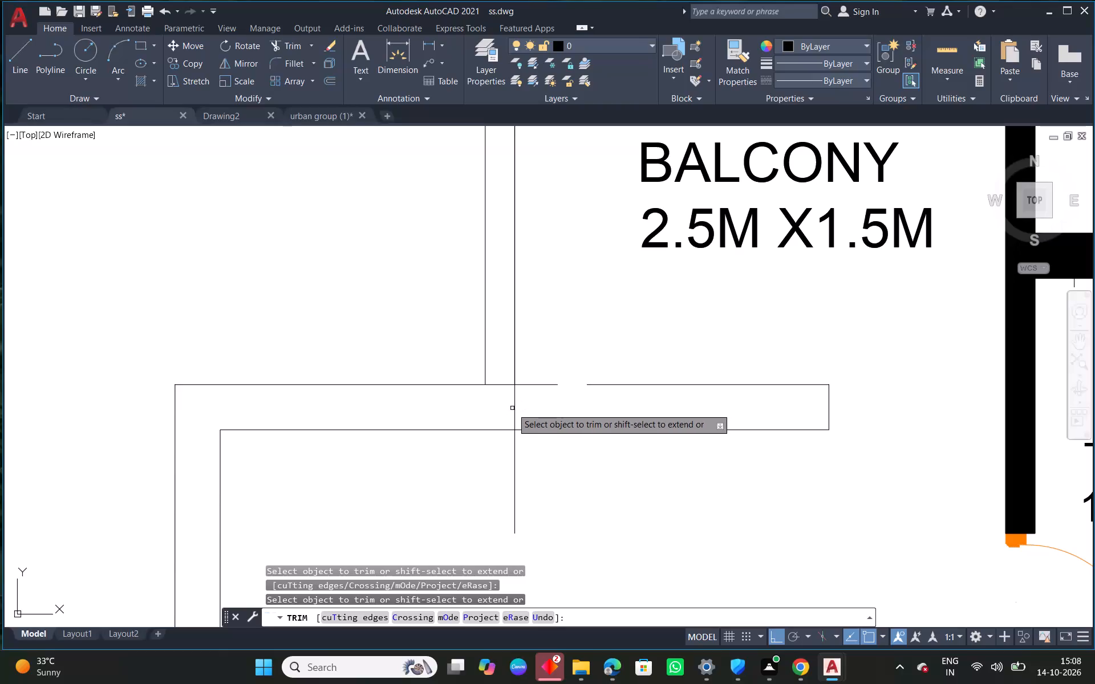
left_click(516, 405)
left_click(509, 386)
left_click_drag(543, 487, 504, 488)
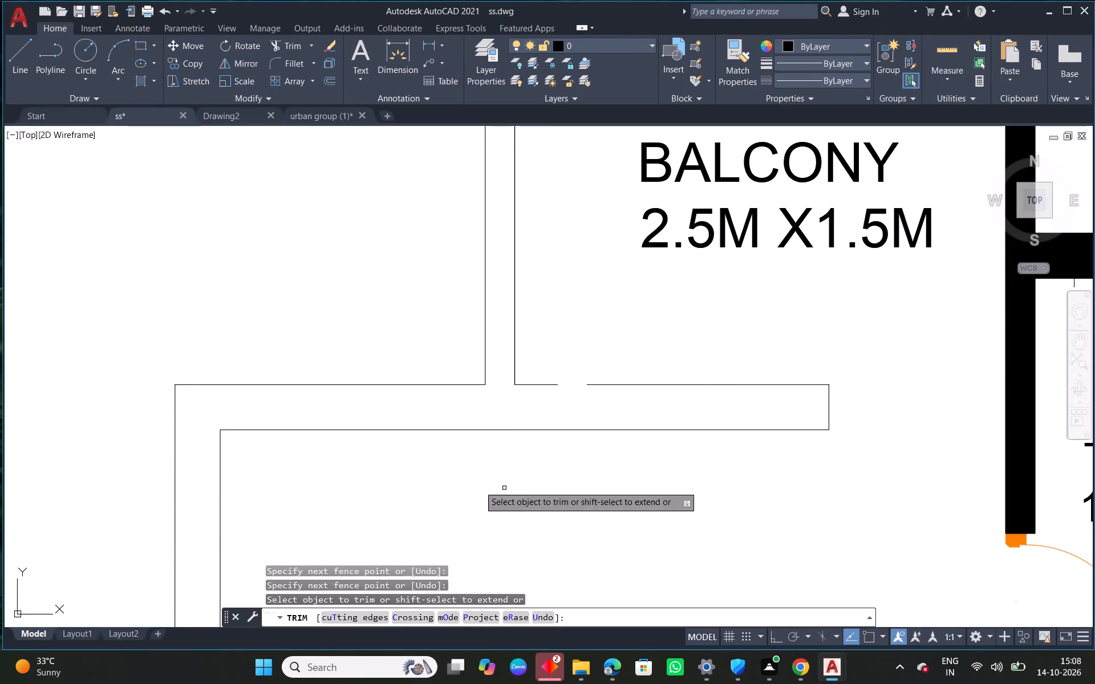
left_click(446, 483)
right_click(452, 481)
left_click(518, 488)
key("Escape")
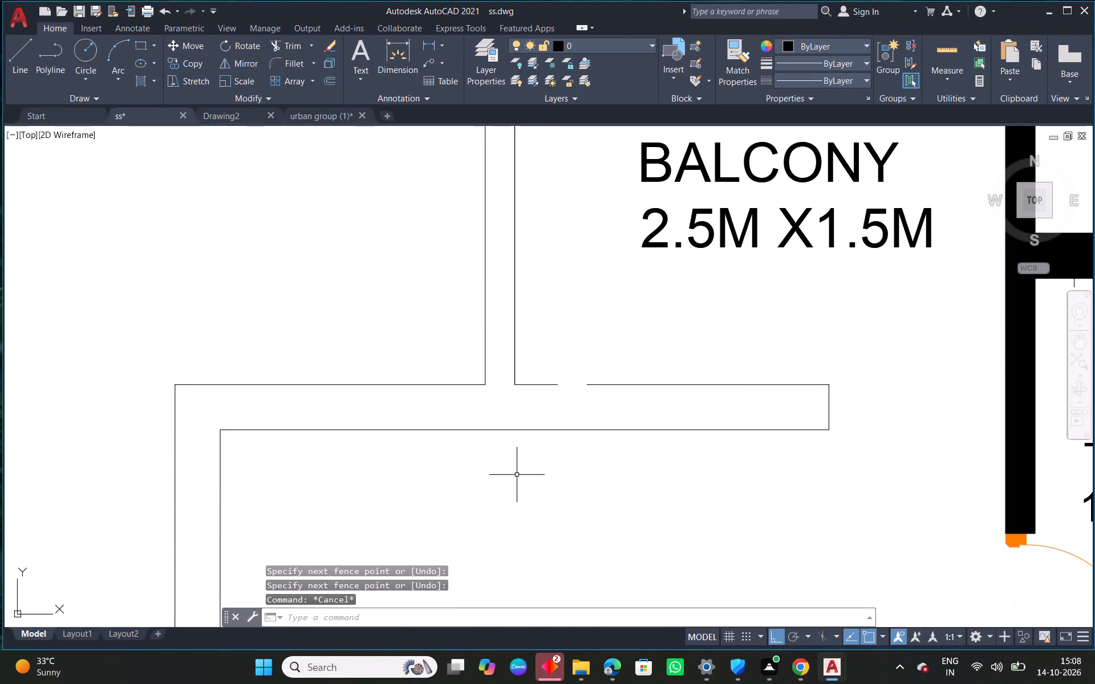
Join the two collinear bedroom wall segments across the gap at the balcony wall's former position.
key("j")
key("space")
left_click_drag(613, 349, 595, 385)
left_click(546, 400)
right_click(556, 391)
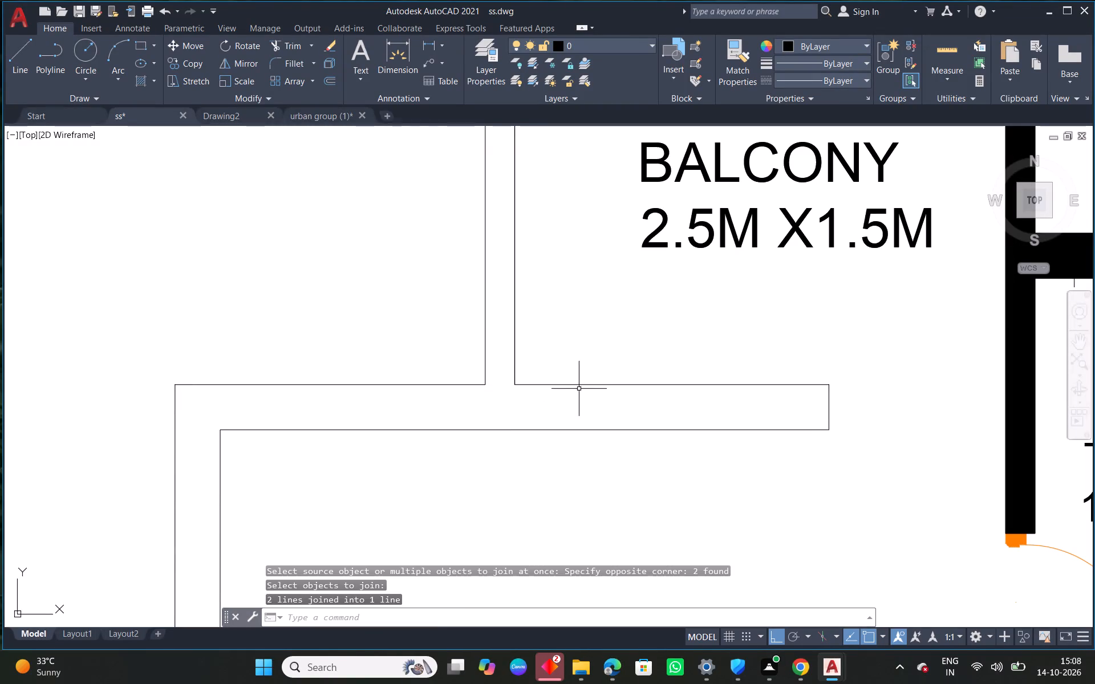
Delete the duplicate inner line of the left balcony's moved side wall.
scroll(583, 389, "down", 2)
middle_click_drag(606, 327, 540, 344)
scroll(512, 313, "up", 1)
left_click(474, 335)
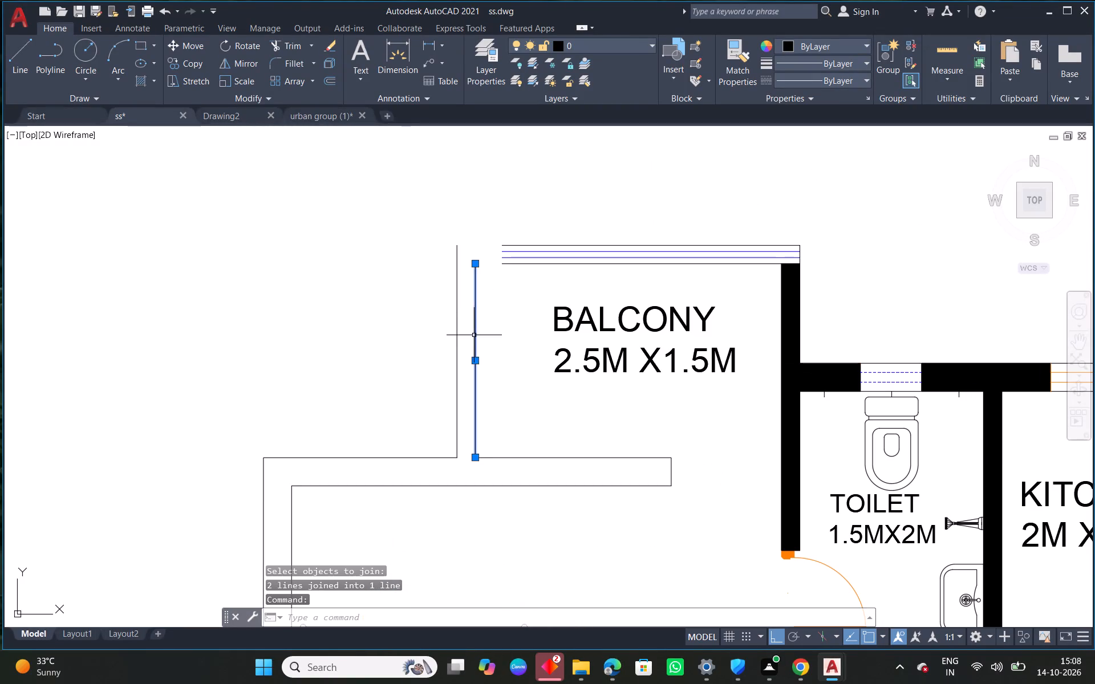
key("Delete")
Fillet the left balcony's outer side wall lines with the inner and outer front railing lines to close the corner squarely.
scroll(586, 288, "up", 1)
type("F")
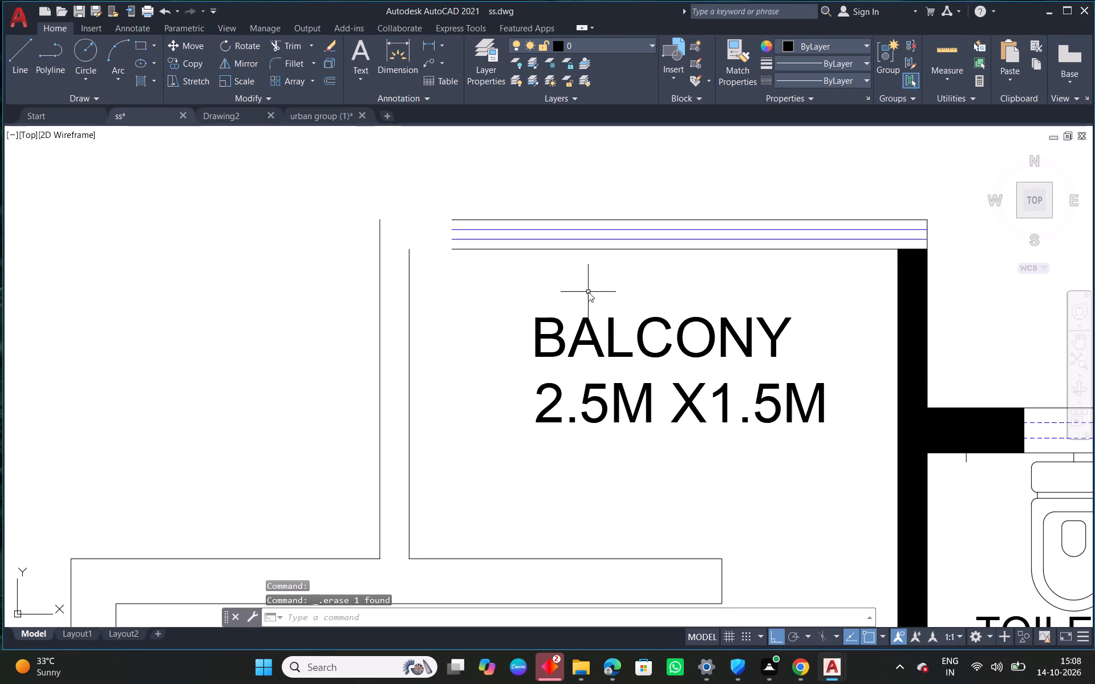
key("space")
left_click(465, 252)
left_click(409, 263)
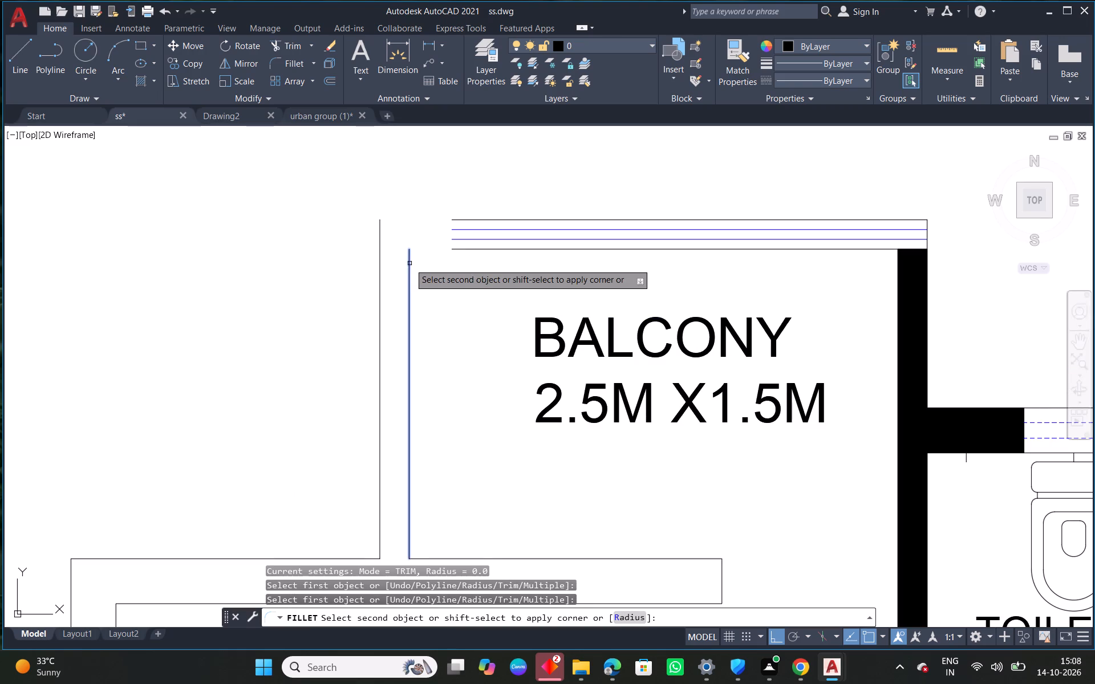
left_click(457, 250)
right_click(403, 185)
left_click(456, 194)
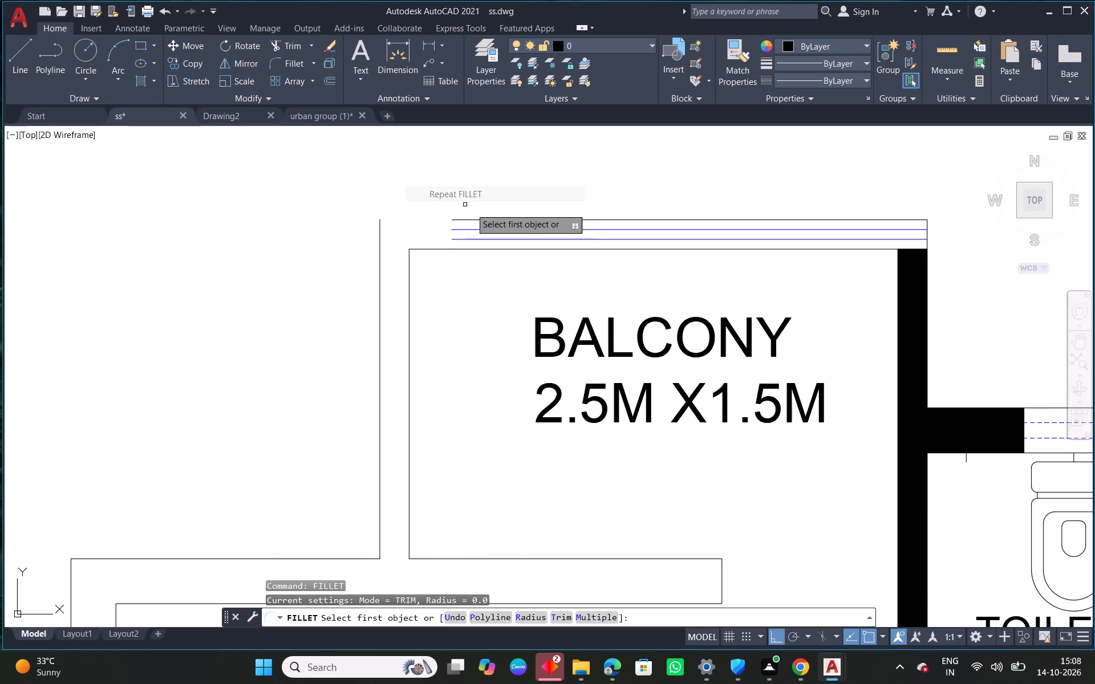
left_click(480, 219)
left_click(376, 239)
left_click(380, 238)
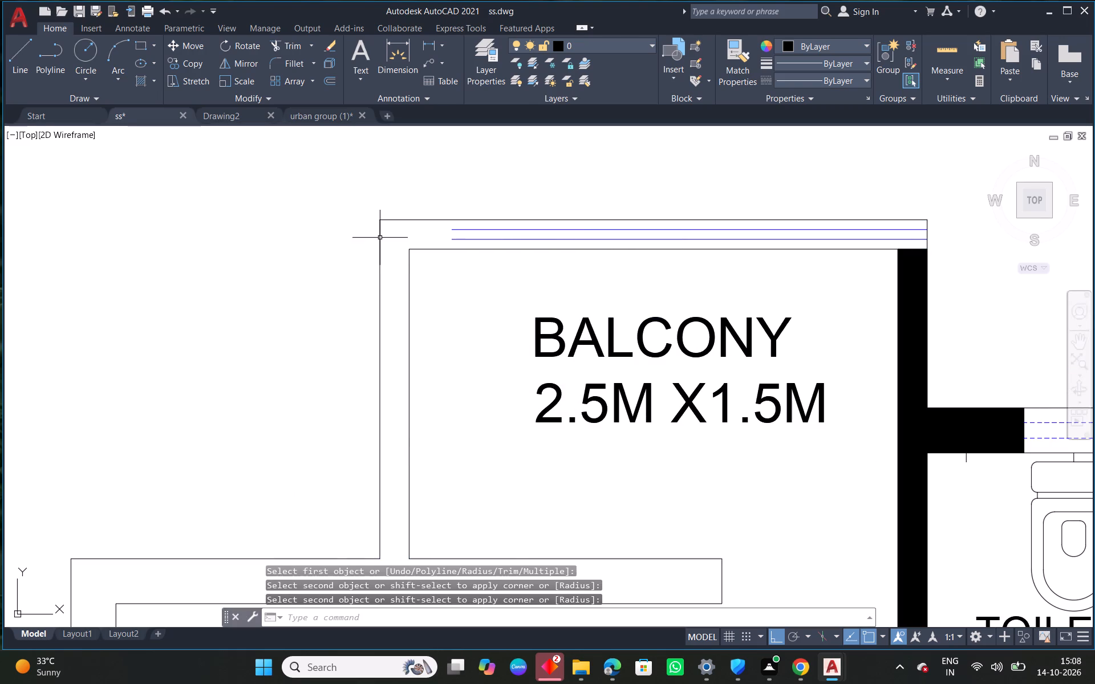
Draw a short line across the front railing strip in line with the left balcony outer side wall's inner face.
right_click(401, 166)
left_click(472, 188)
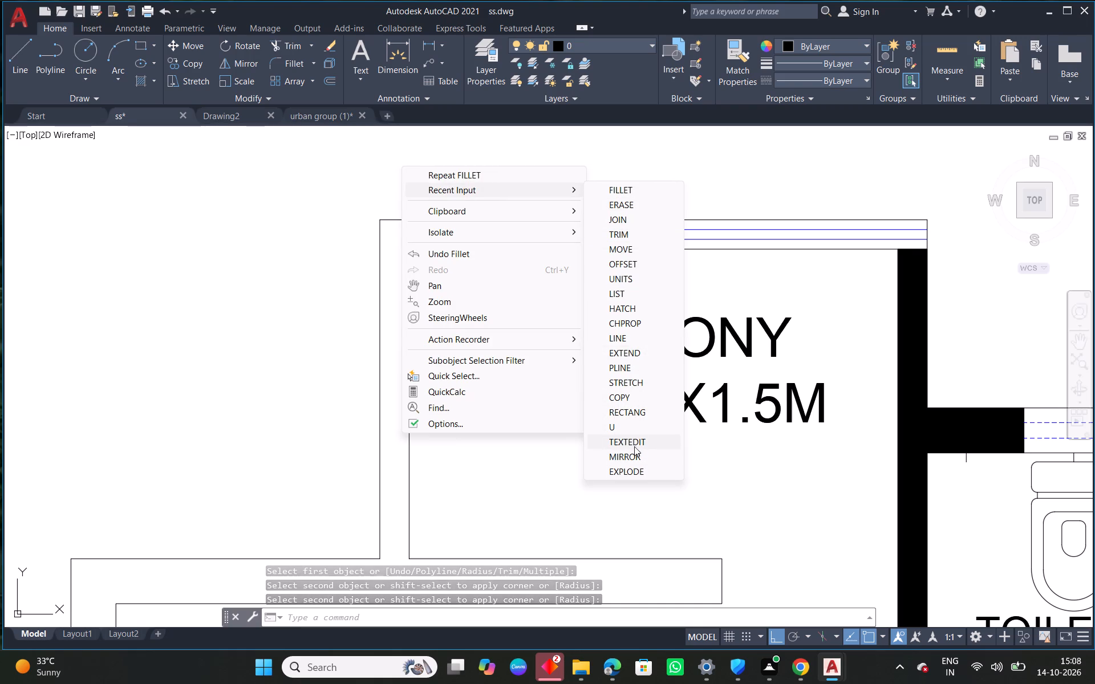
left_click(630, 338)
left_click(414, 254)
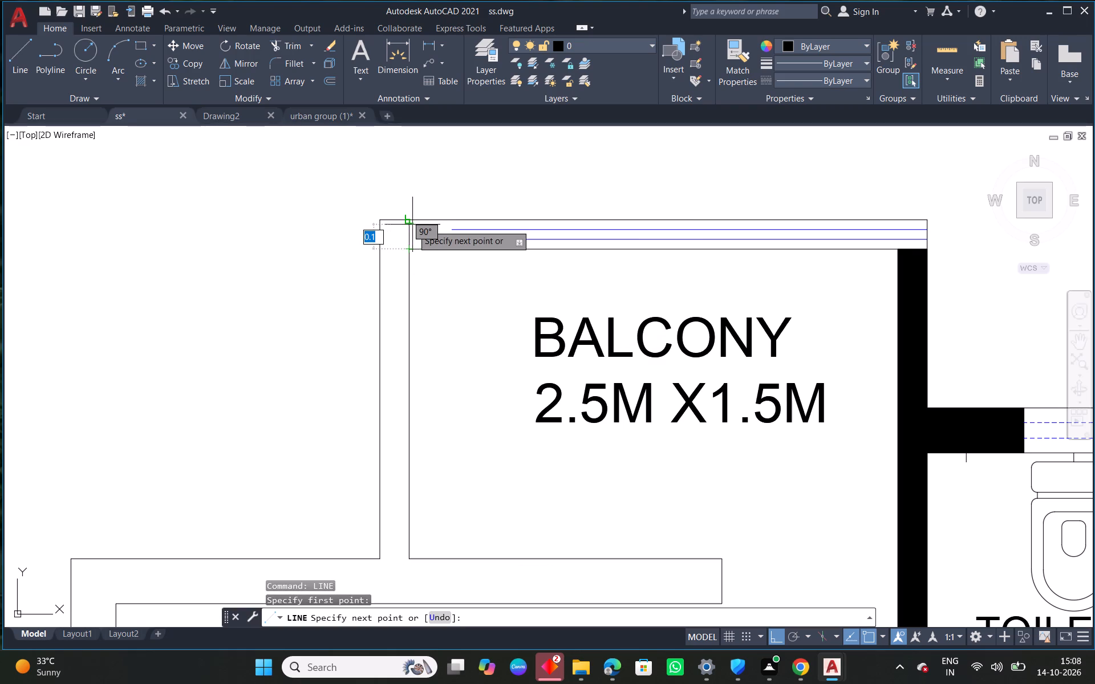
left_click(411, 220)
right_click(411, 220)
left_click(440, 226)
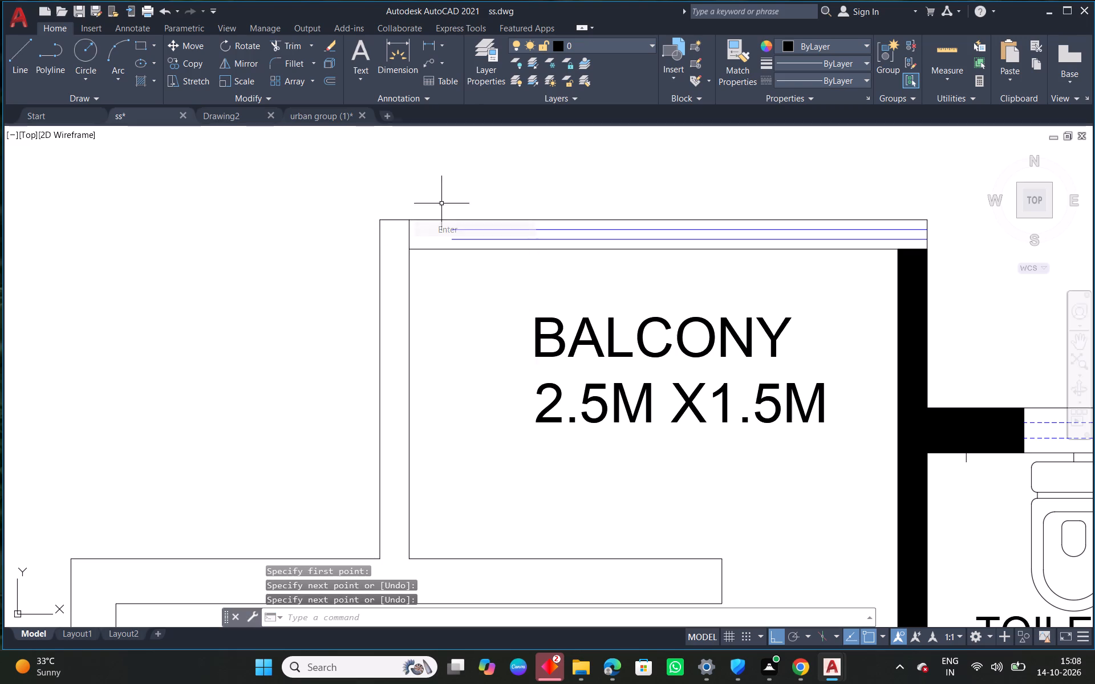
Extend the two blue railing lines of the left balcony to the new line at its outer side wall.
right_click(436, 174)
left_click(490, 203)
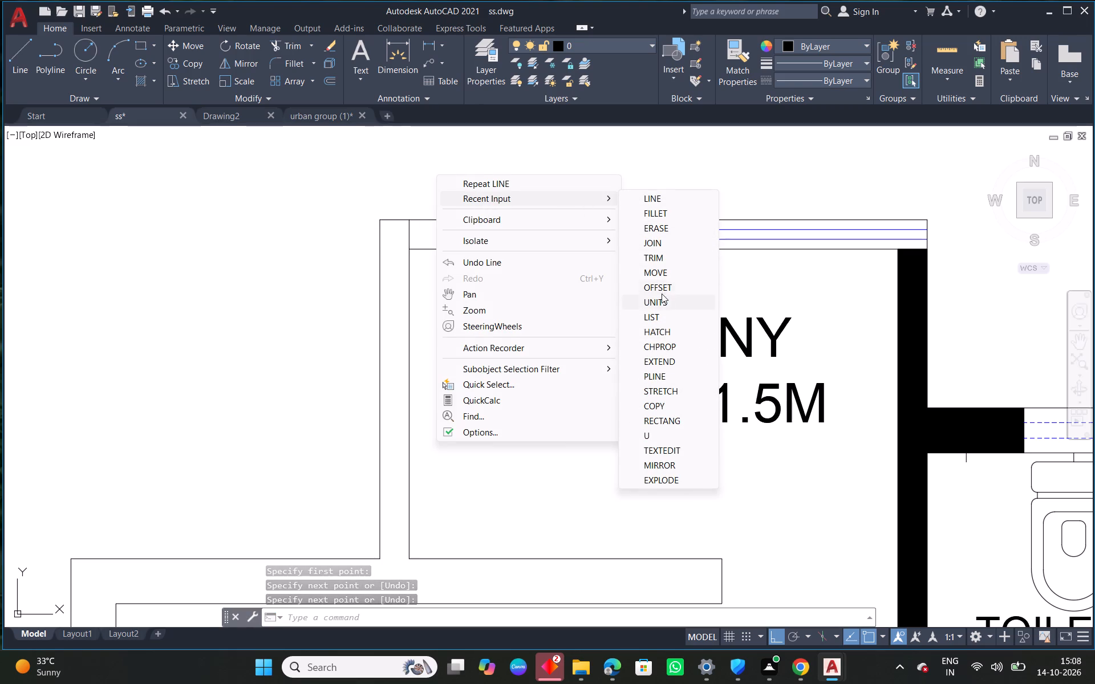
left_click(664, 362)
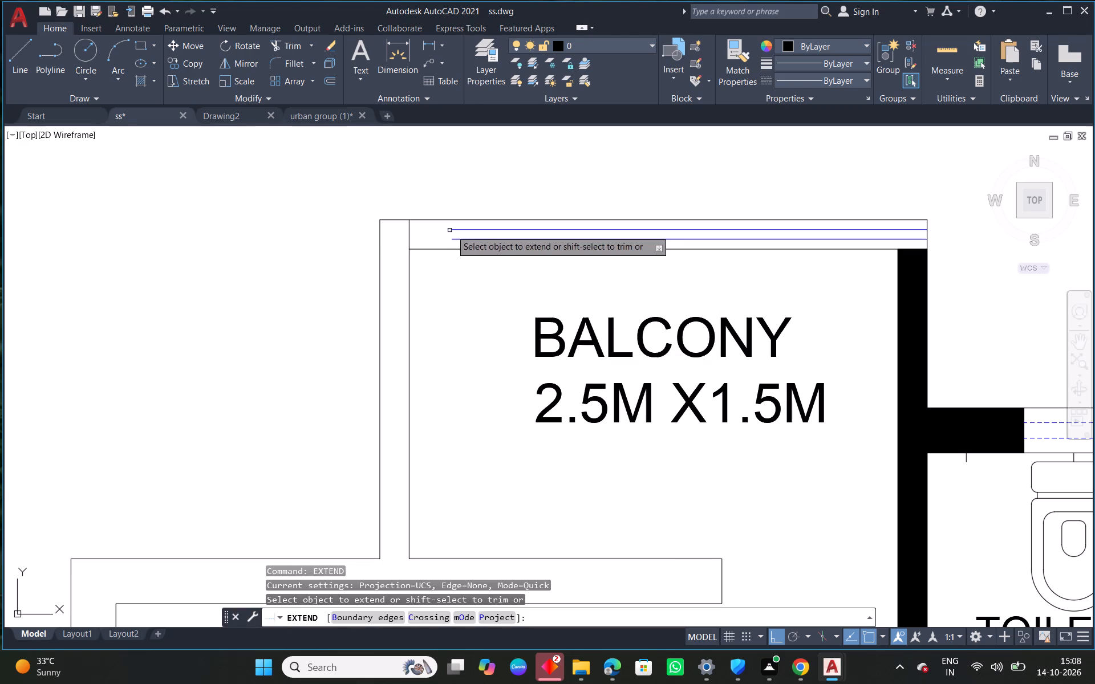
left_click(459, 230)
left_click(455, 240)
right_click(455, 240)
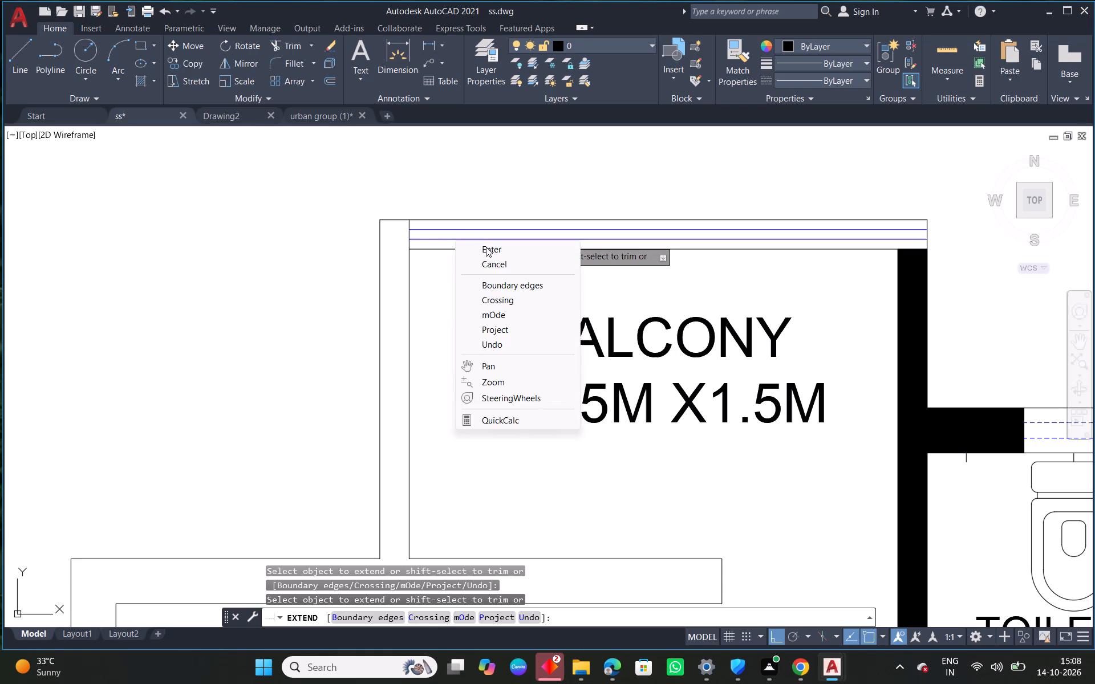
left_click(486, 247)
Draw a short line across the railing strip at the inner face of the wall between the left balcony and toilet.
middle_click_drag(789, 270, 667, 279)
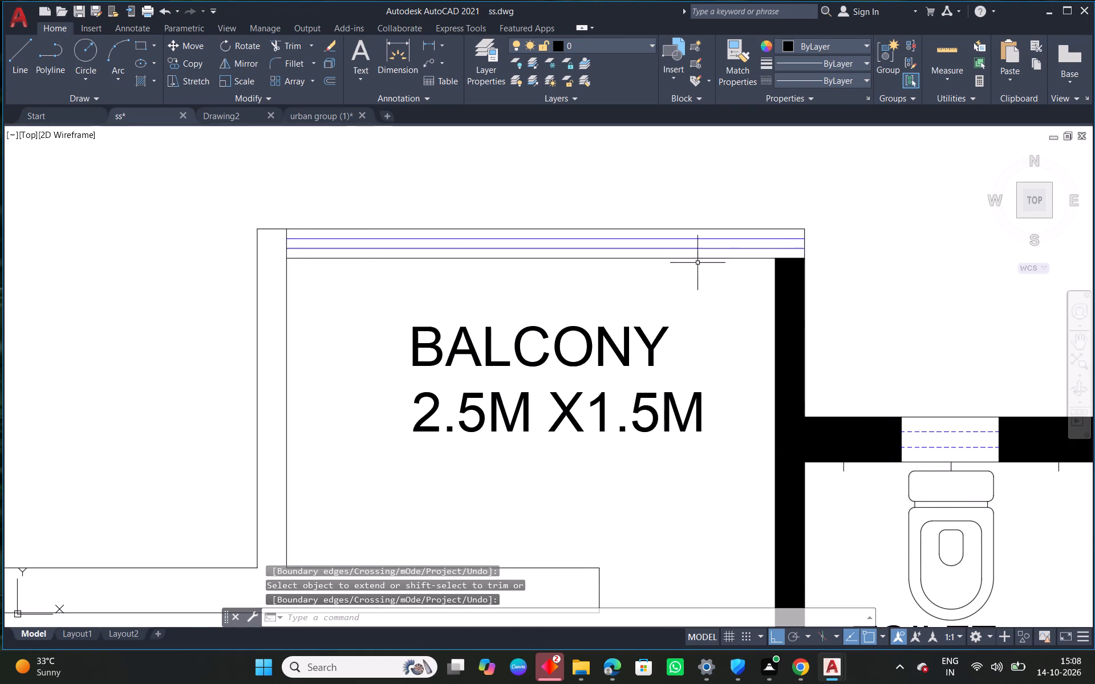
scroll(806, 254, "up", 2)
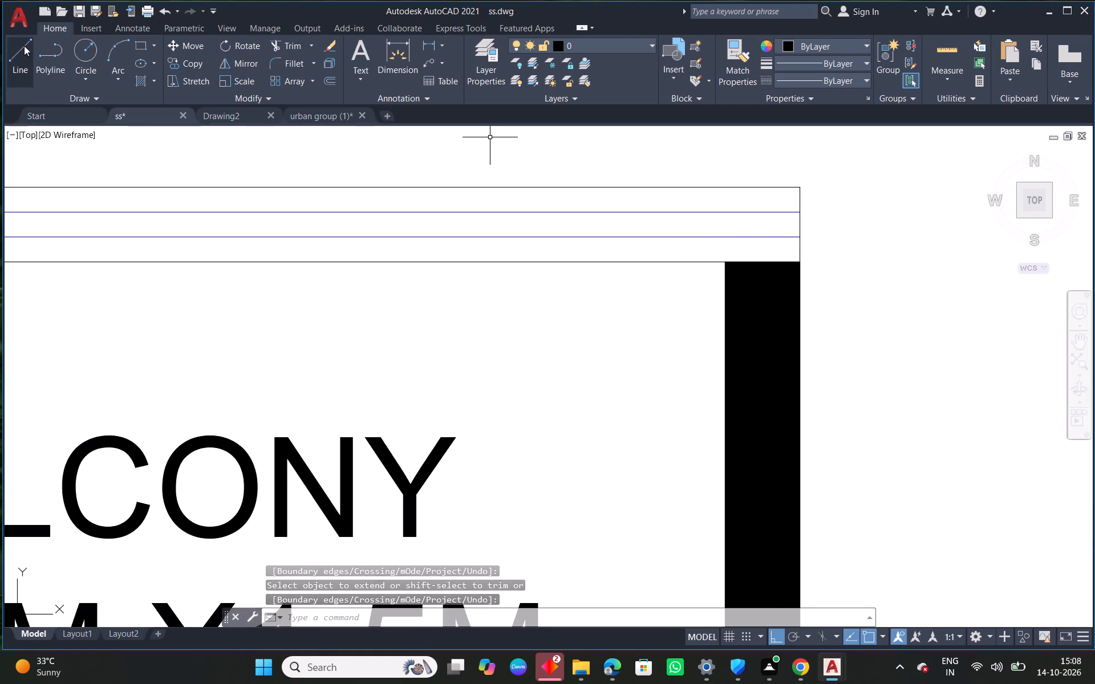
left_click(24, 46)
left_click(727, 262)
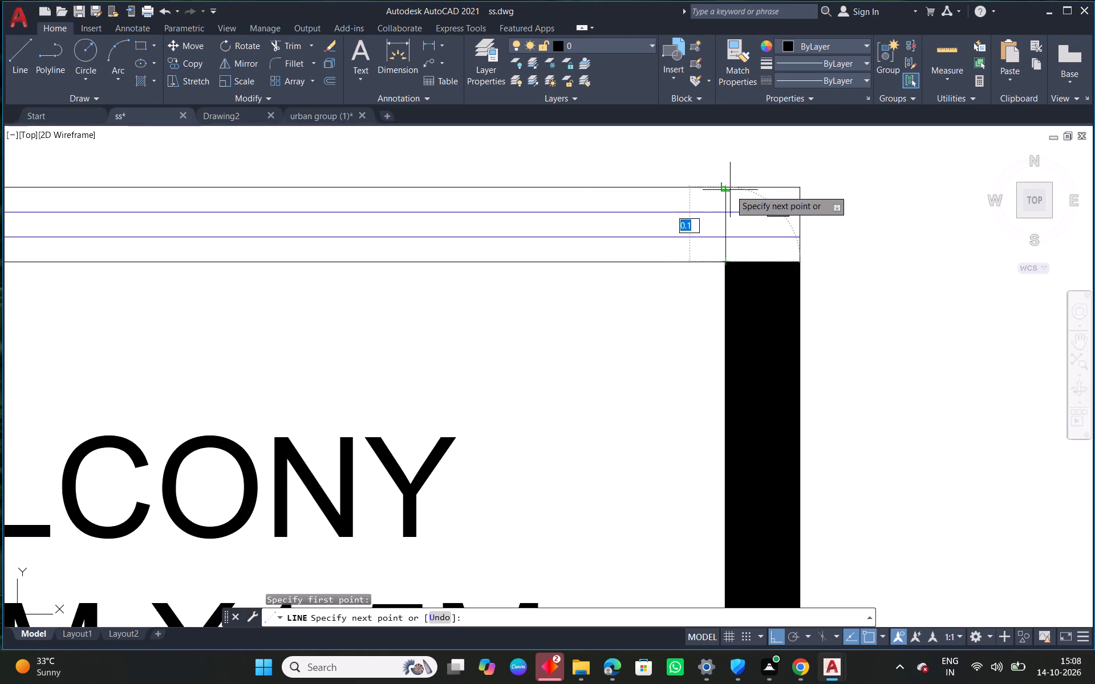
left_click(729, 186)
right_click(729, 186)
left_click(768, 209)
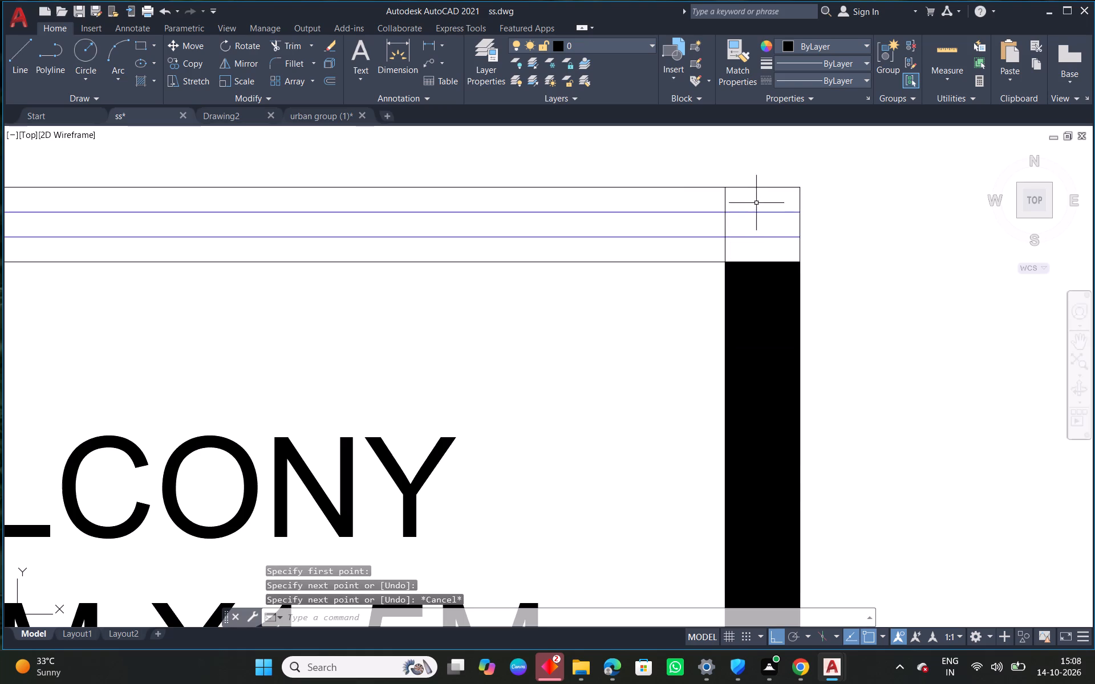
Trim the two blue railing lines inside the left balcony's corner square on the toilet side.
right_click(756, 203)
left_click(796, 228)
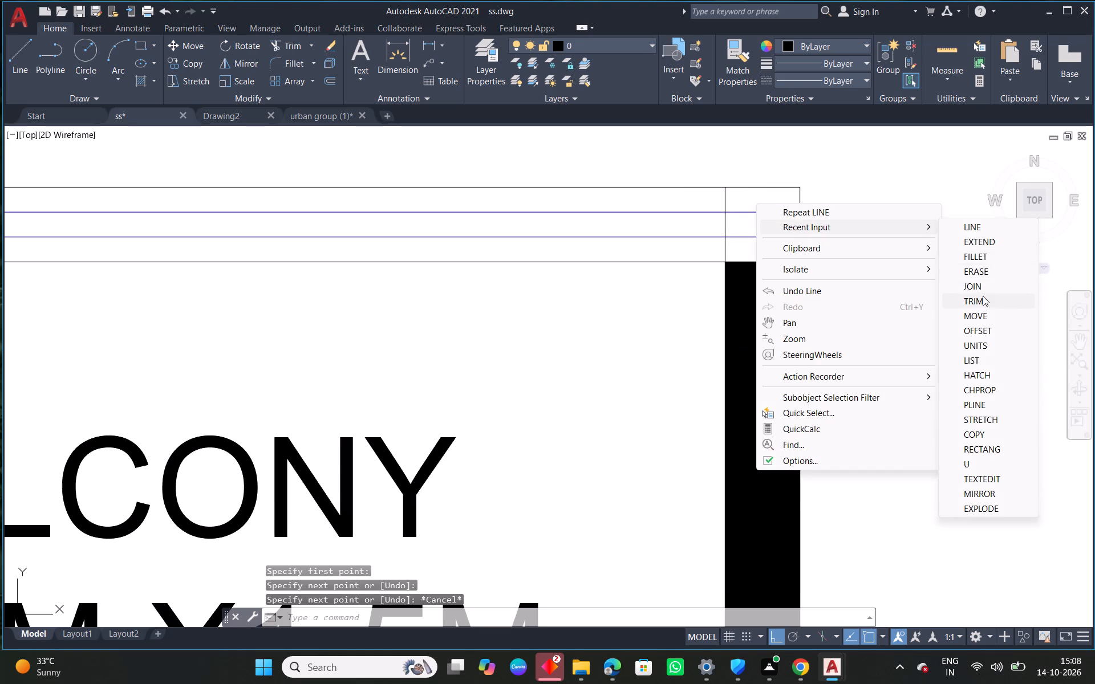
left_click(983, 296)
left_click_drag(764, 200, 765, 250)
right_click(766, 245)
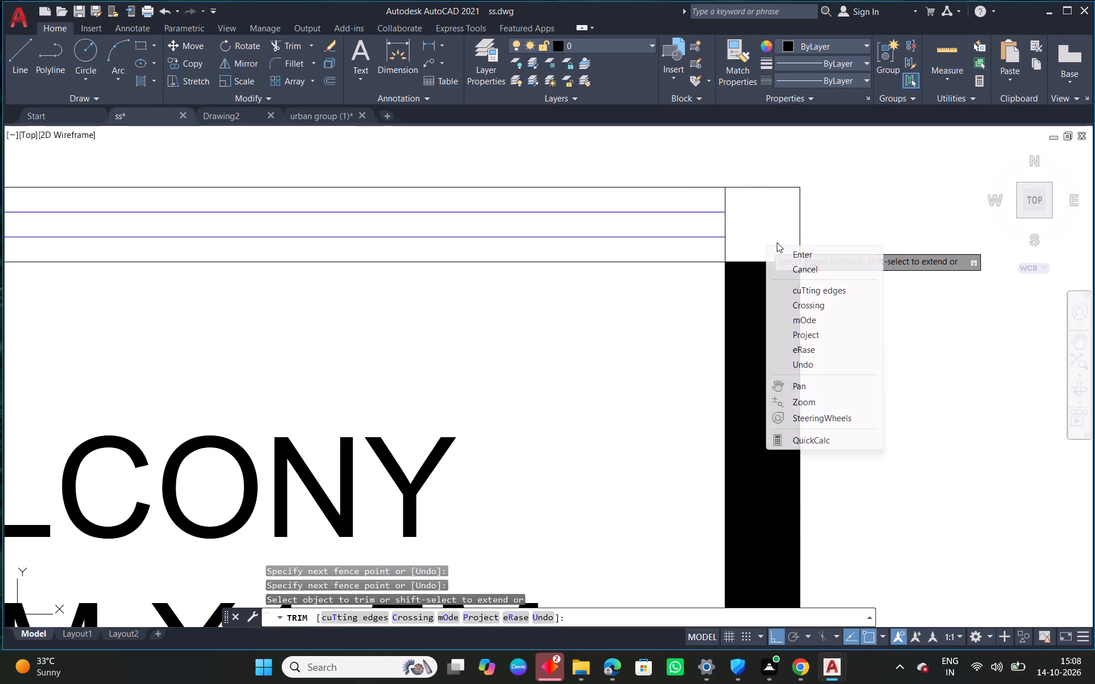
left_click(796, 253)
Fill the left balcony's toilet-side corner square with solid hatch.
right_click(764, 228)
left_click(817, 255)
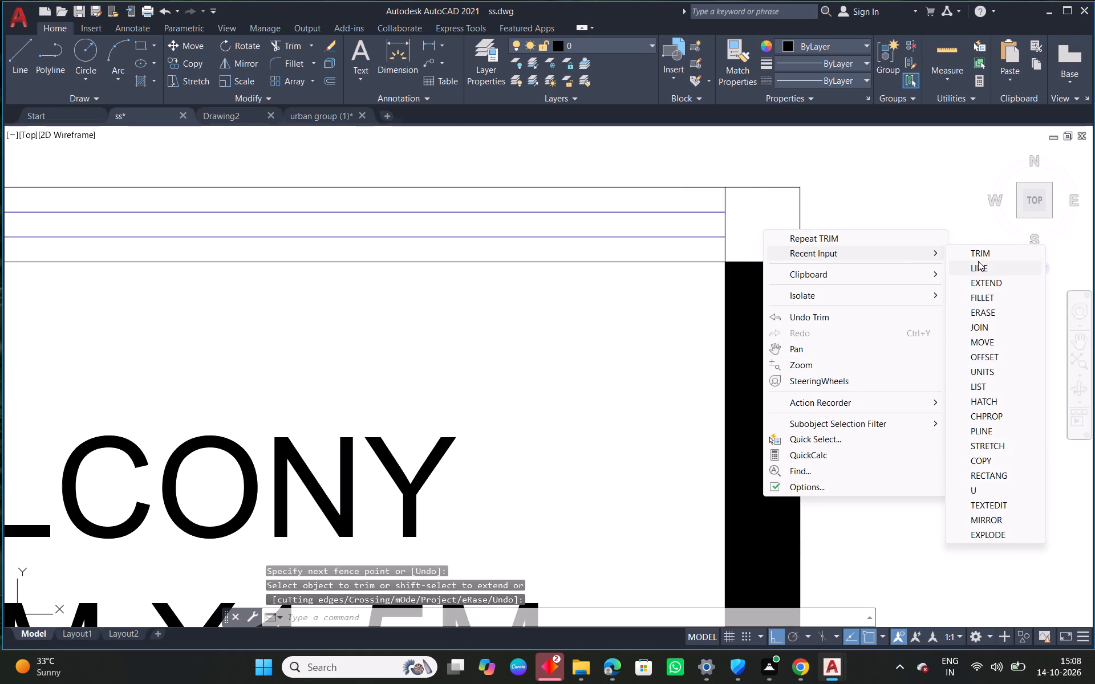
left_click(994, 401)
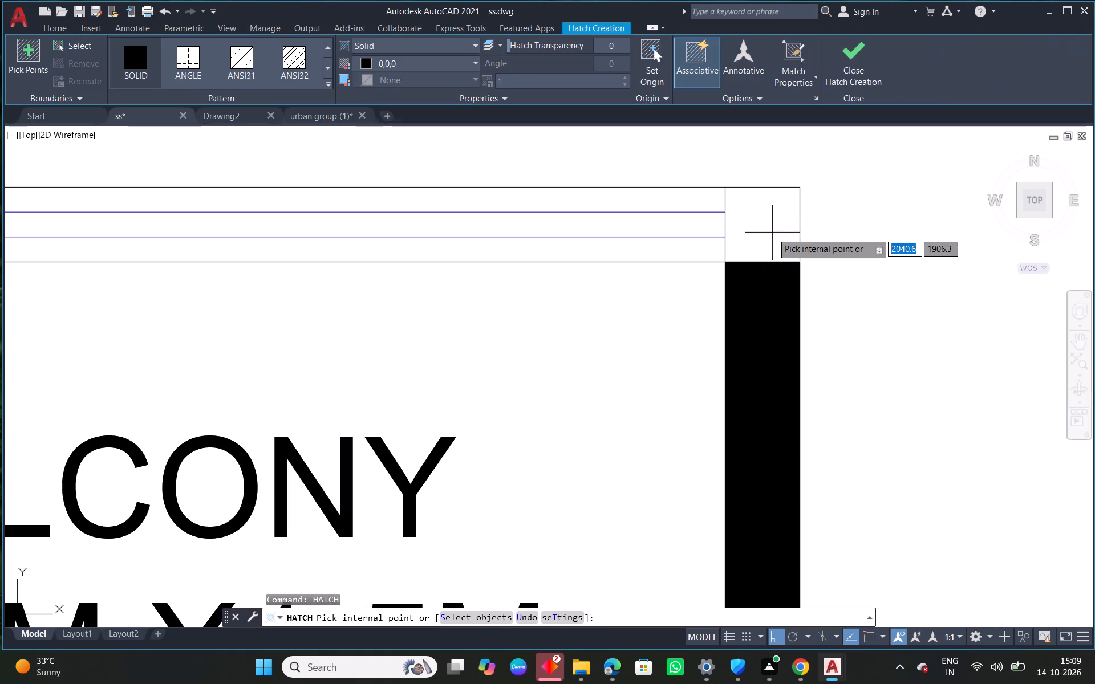
left_click(772, 233)
right_click(772, 233)
left_click(803, 243)
Fill the left balcony's outer side wall and the connected bedroom wall with solid hatch.
scroll(773, 253, "down", 2)
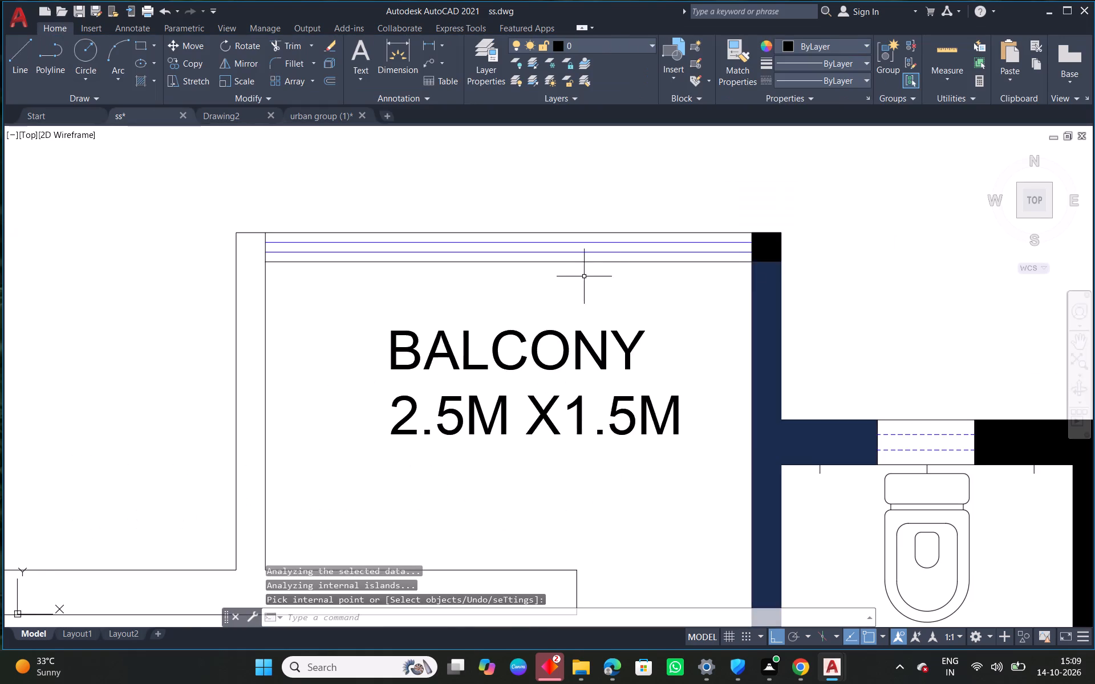
middle_click_drag(585, 280, 852, 224)
right_click(382, 165)
left_click(458, 177)
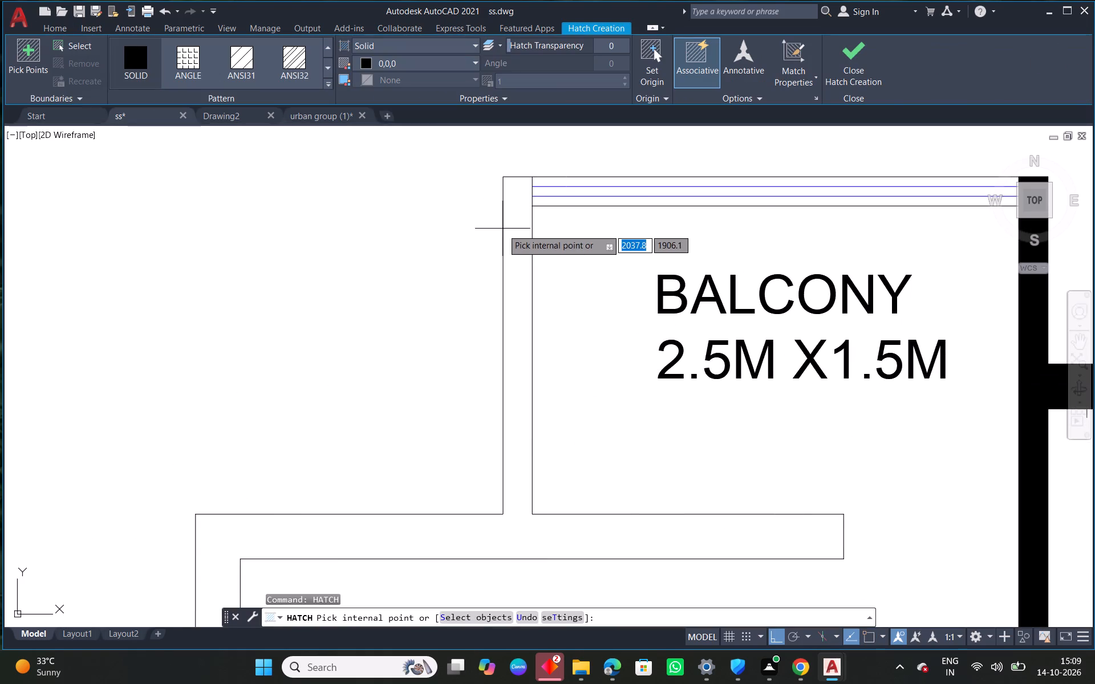
left_click(513, 235)
right_click(513, 235)
left_click(592, 254)
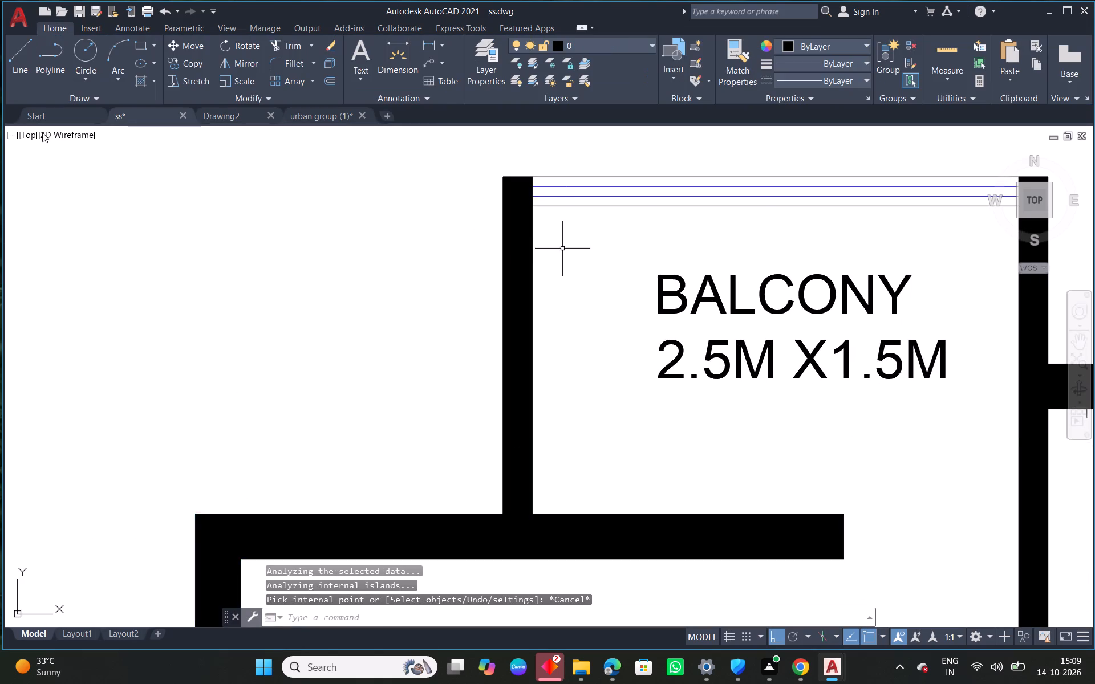
Apply solid hatch to the right unit's central passage, kitchen, toilet, balcony and upper bedroom walls.
scroll(242, 232, "down", 3)
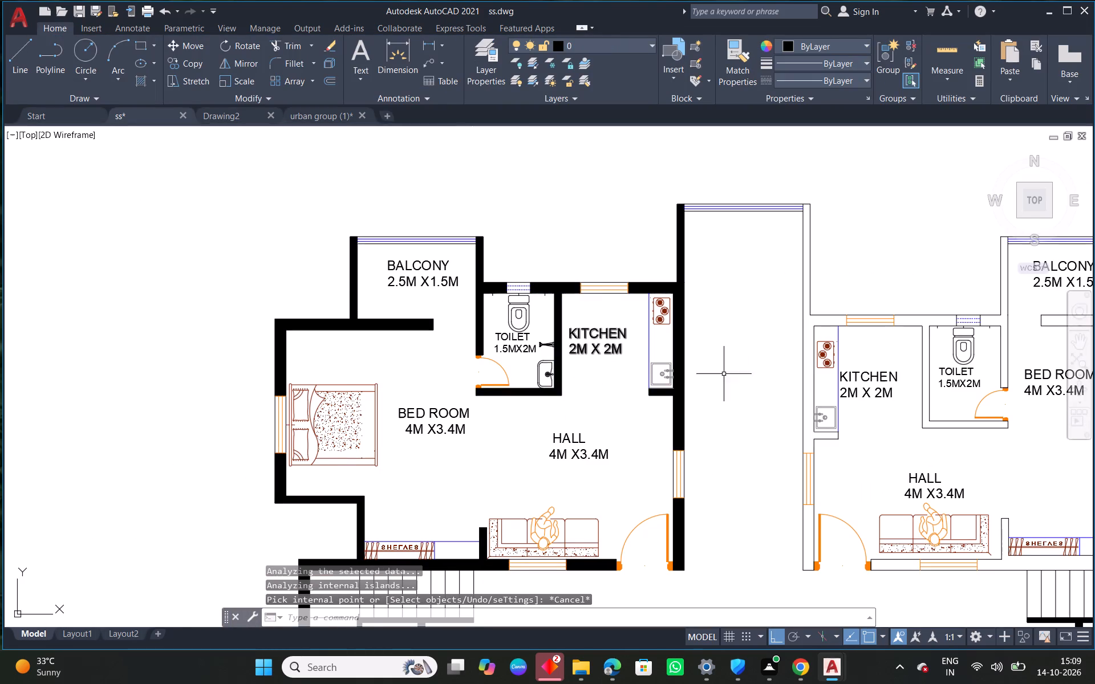
middle_click_drag(725, 372, 550, 383)
right_click(550, 308)
left_click(589, 315)
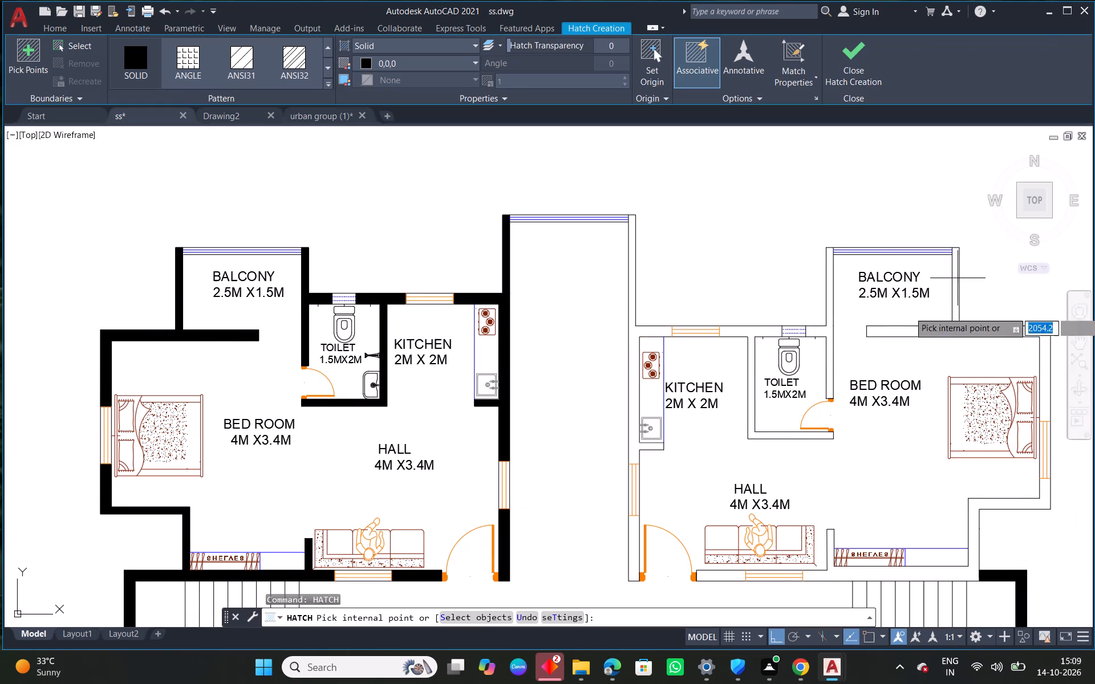
middle_click_drag(667, 258, 443, 130)
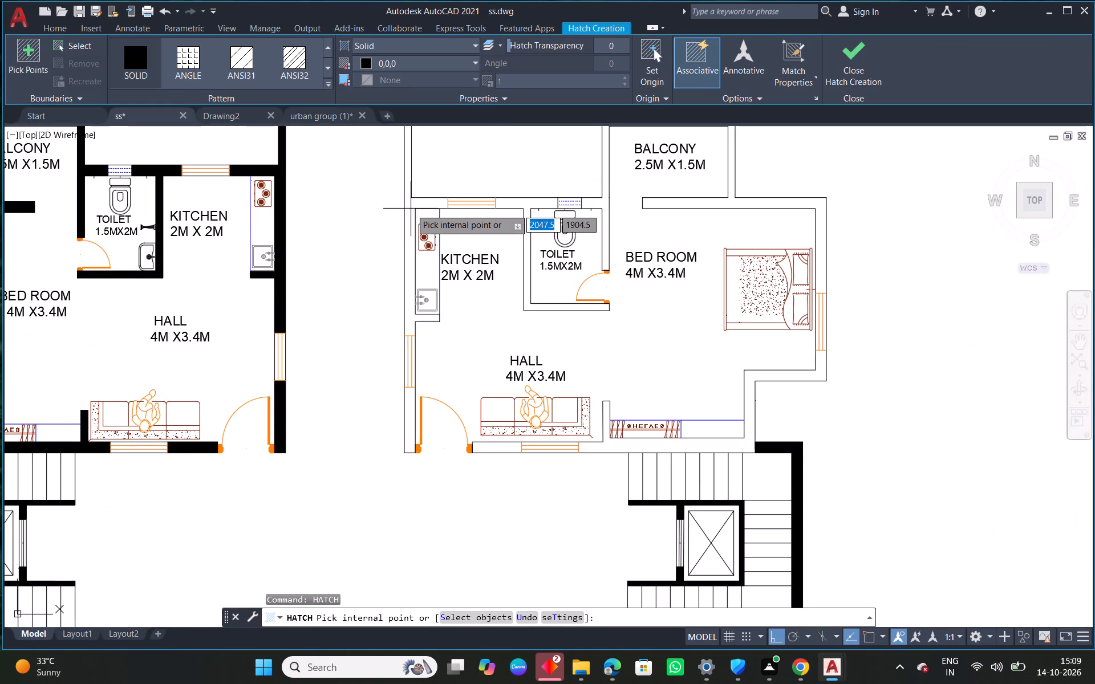
left_click(409, 208)
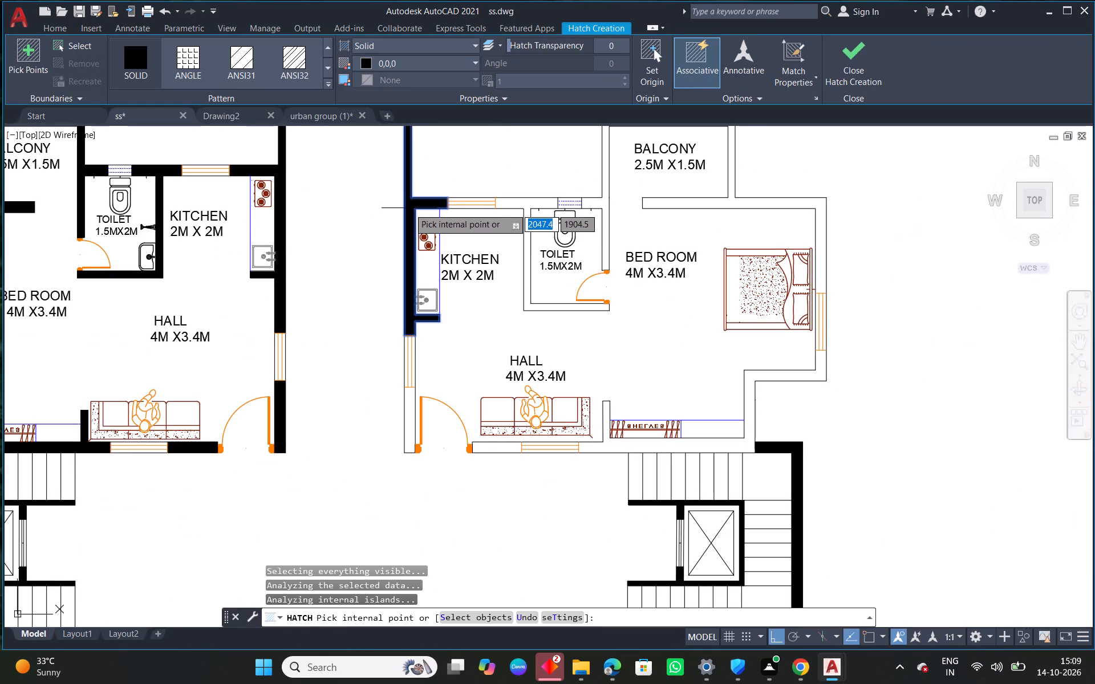
middle_click_drag(639, 235, 574, 352)
left_click(456, 320)
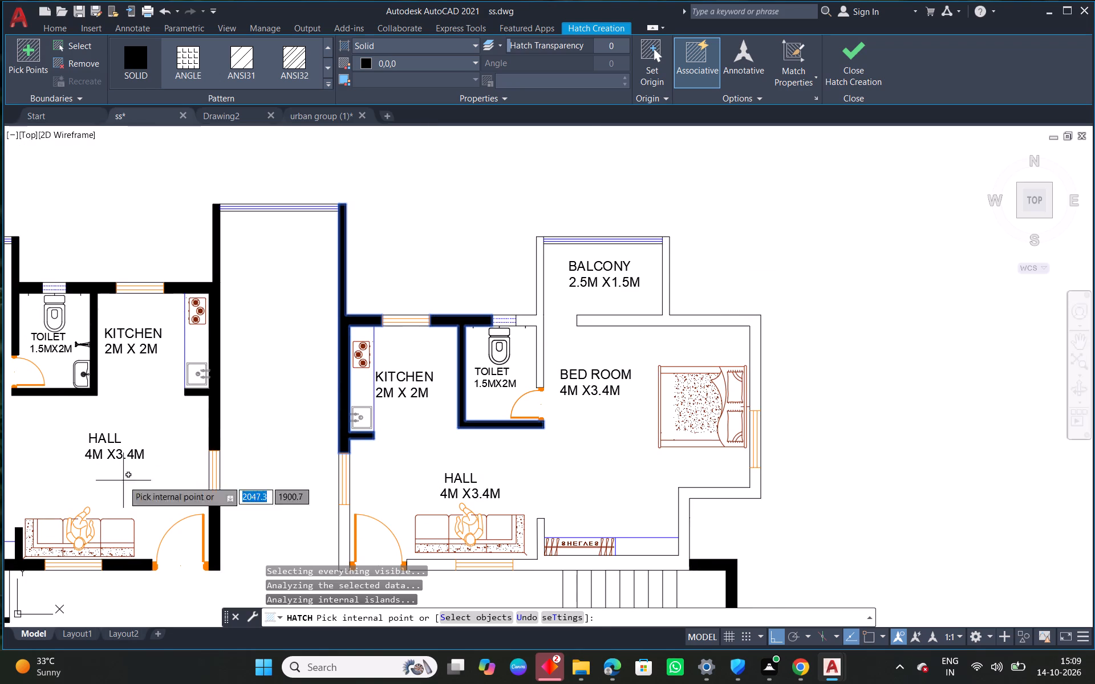
left_click(620, 320)
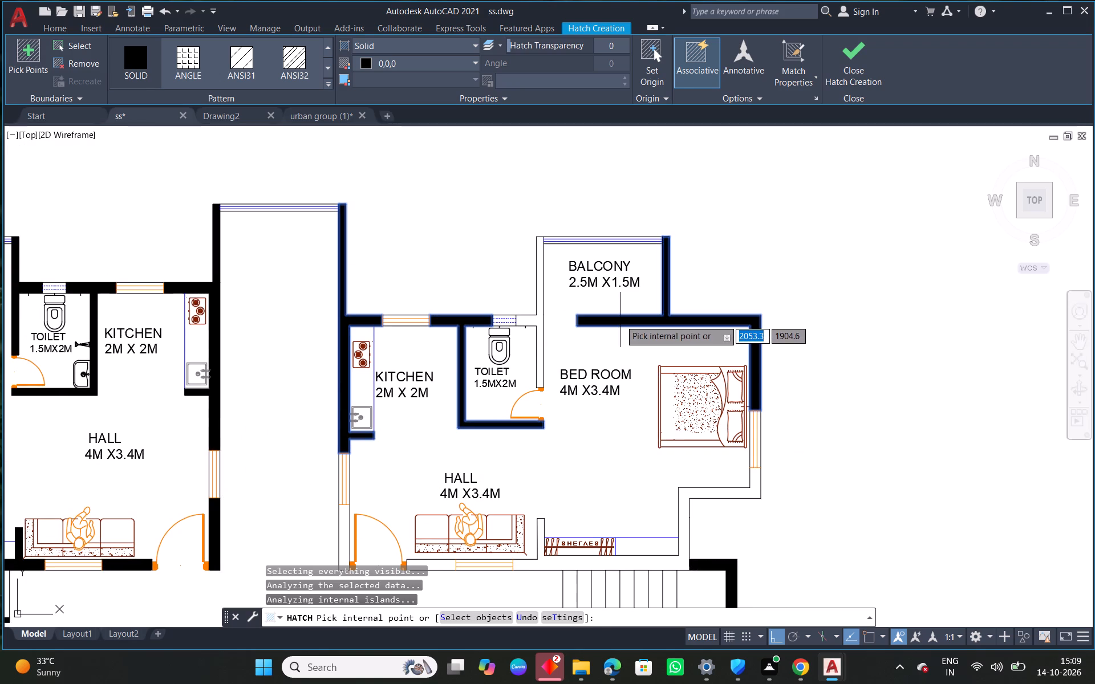
left_click(530, 319)
Add solid hatch to the right unit's lower bedroom walls, shelf-side wall and hall wall sections around the entrance door.
middle_click_drag(615, 392, 615, 217)
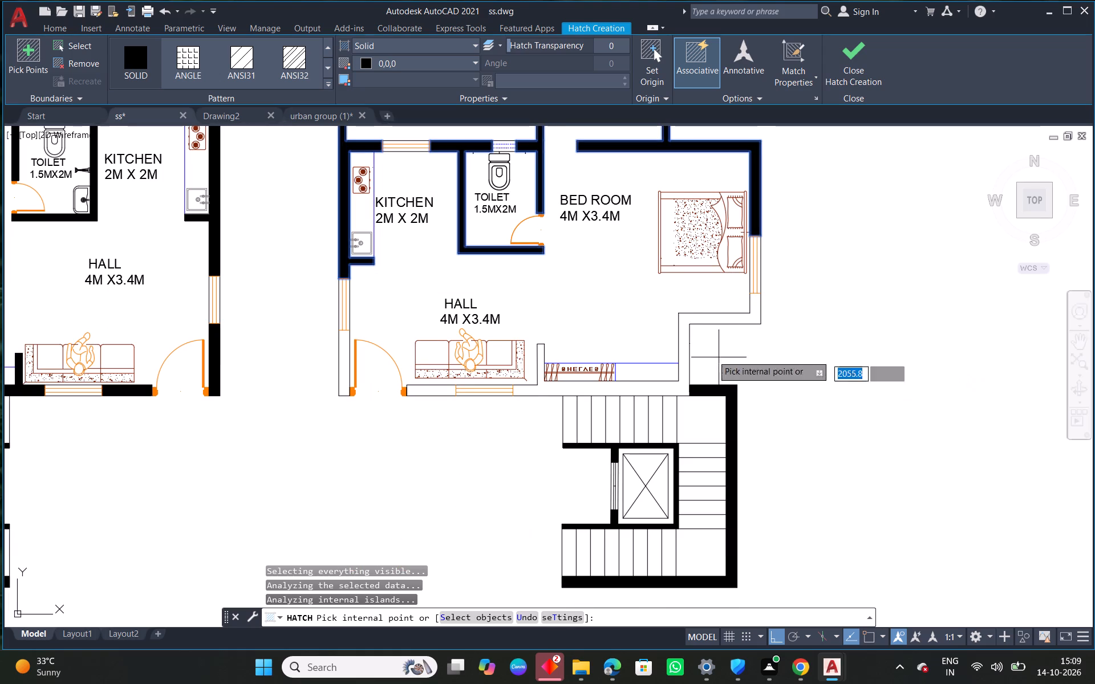
left_click(683, 333)
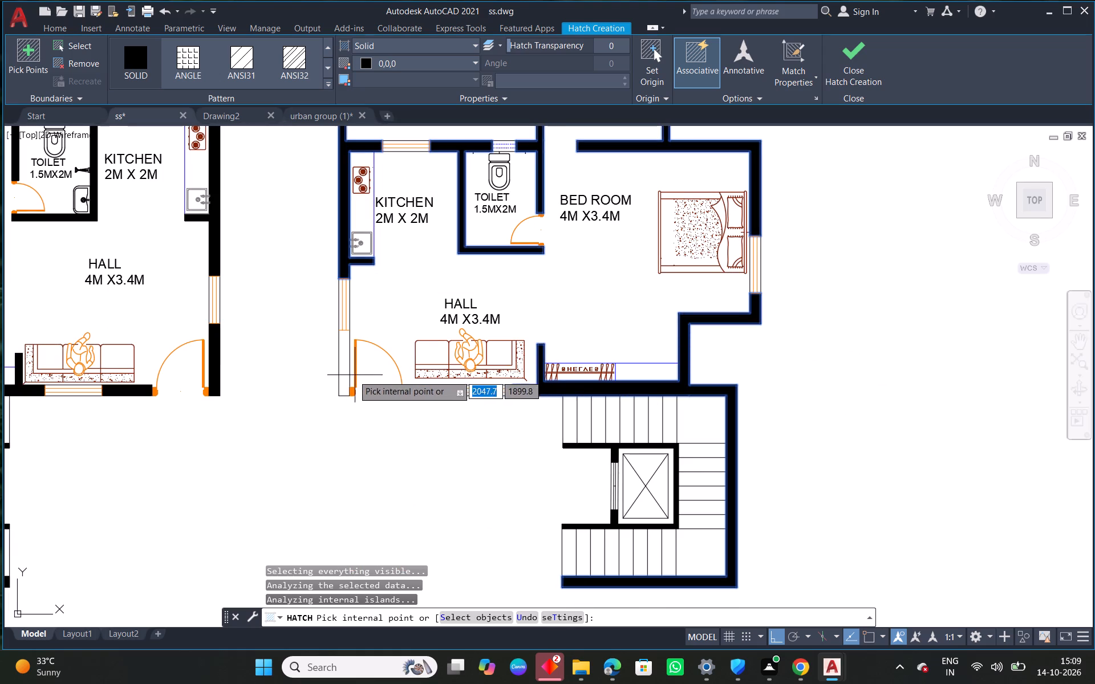
left_click(342, 376)
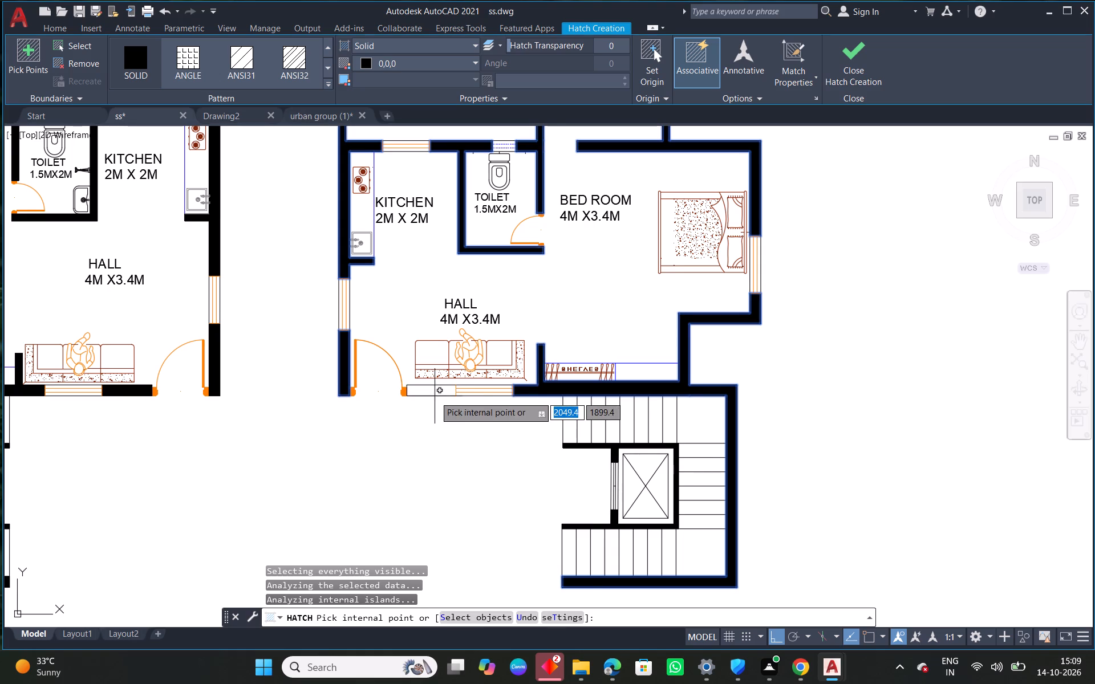
left_click(435, 396)
left_click(697, 215)
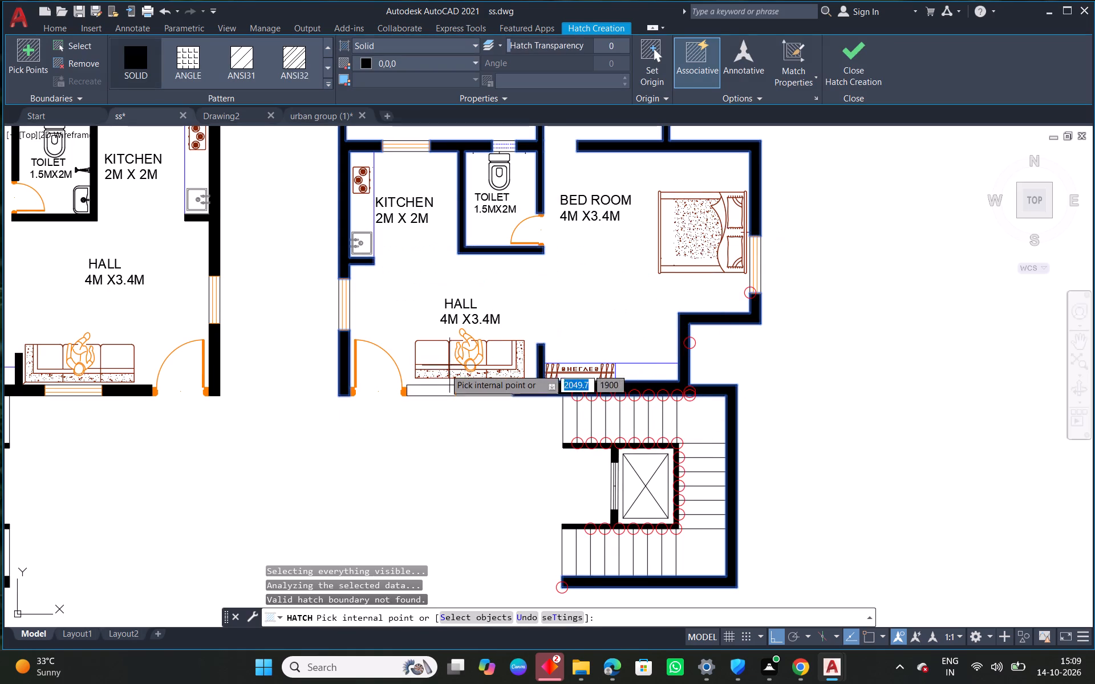
left_click(428, 390)
right_click(432, 386)
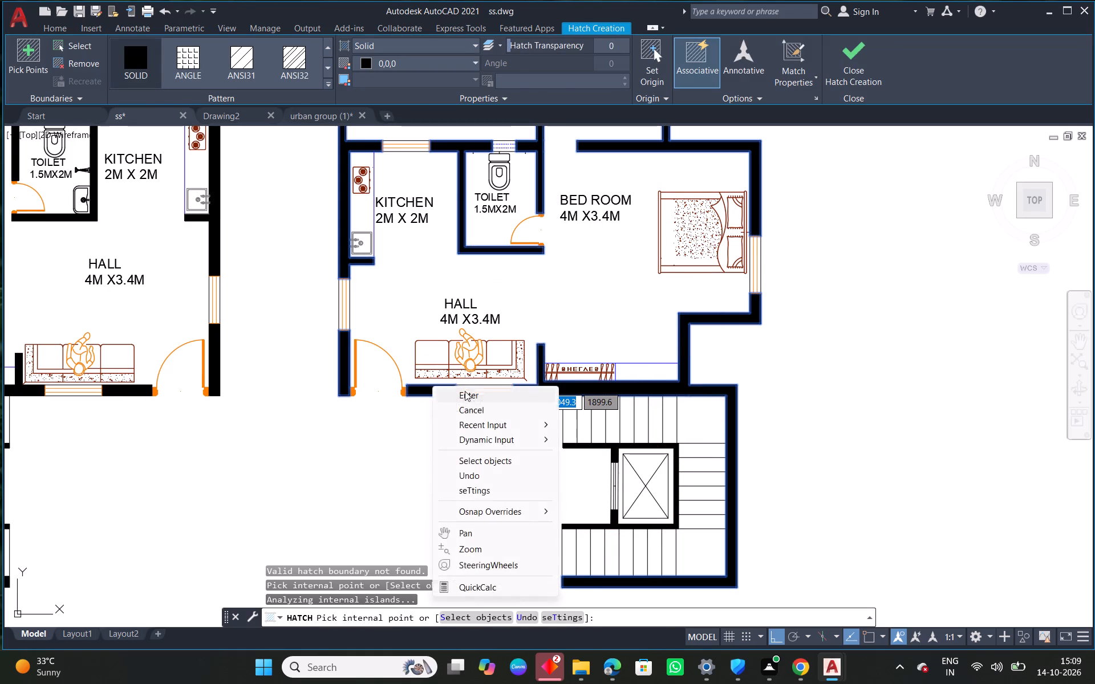
left_click(469, 398)
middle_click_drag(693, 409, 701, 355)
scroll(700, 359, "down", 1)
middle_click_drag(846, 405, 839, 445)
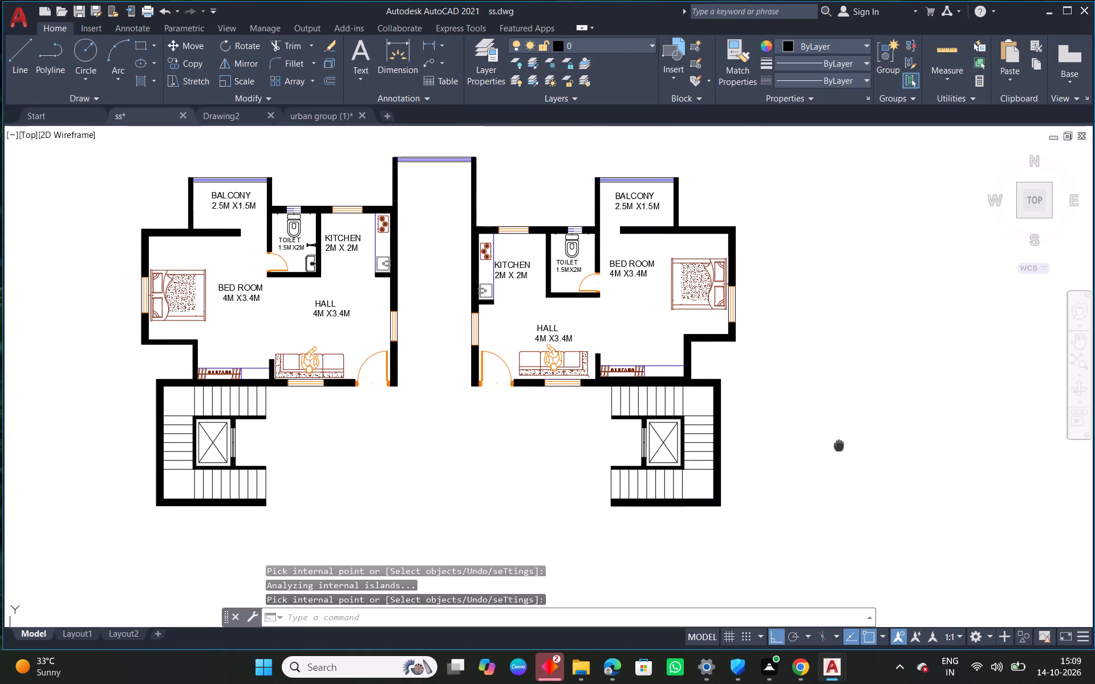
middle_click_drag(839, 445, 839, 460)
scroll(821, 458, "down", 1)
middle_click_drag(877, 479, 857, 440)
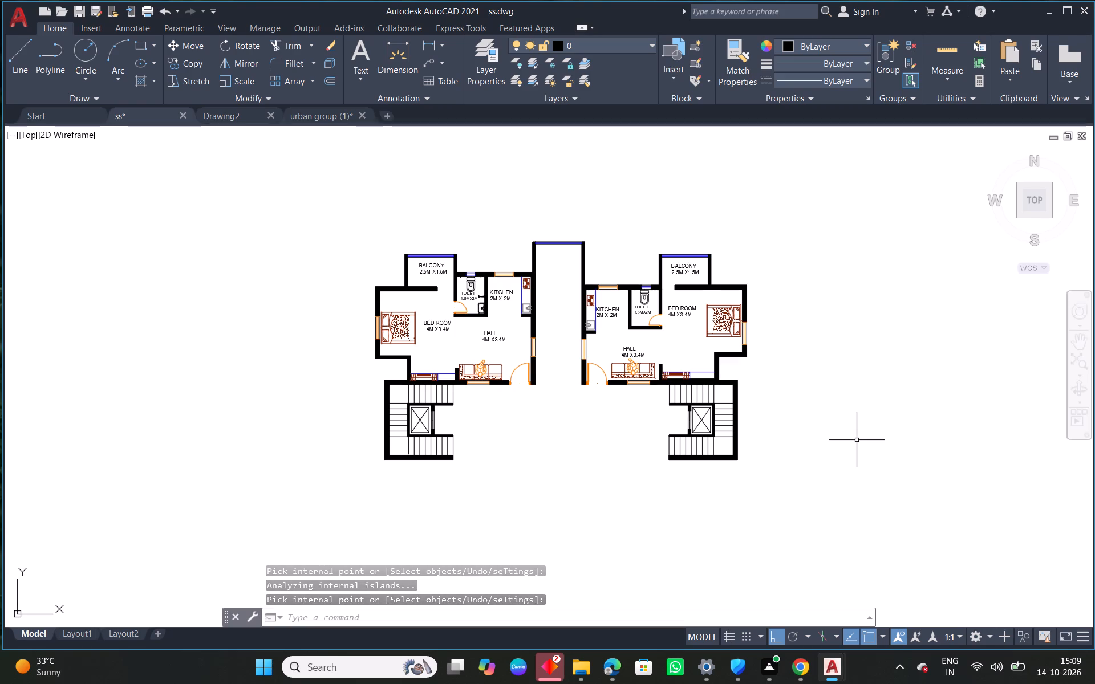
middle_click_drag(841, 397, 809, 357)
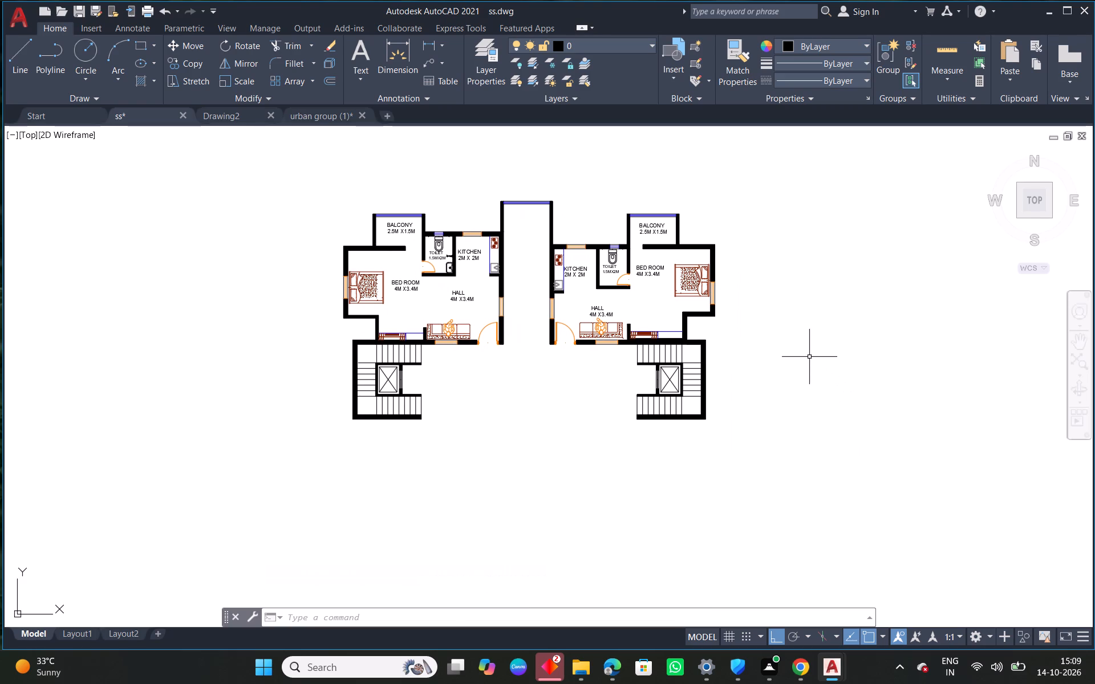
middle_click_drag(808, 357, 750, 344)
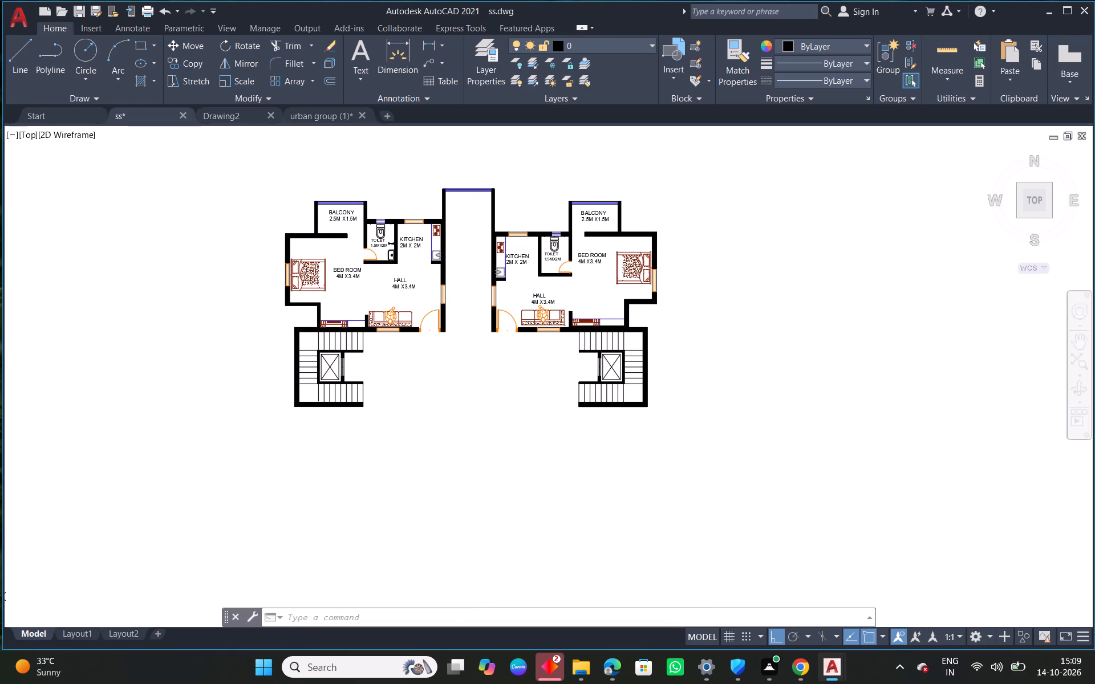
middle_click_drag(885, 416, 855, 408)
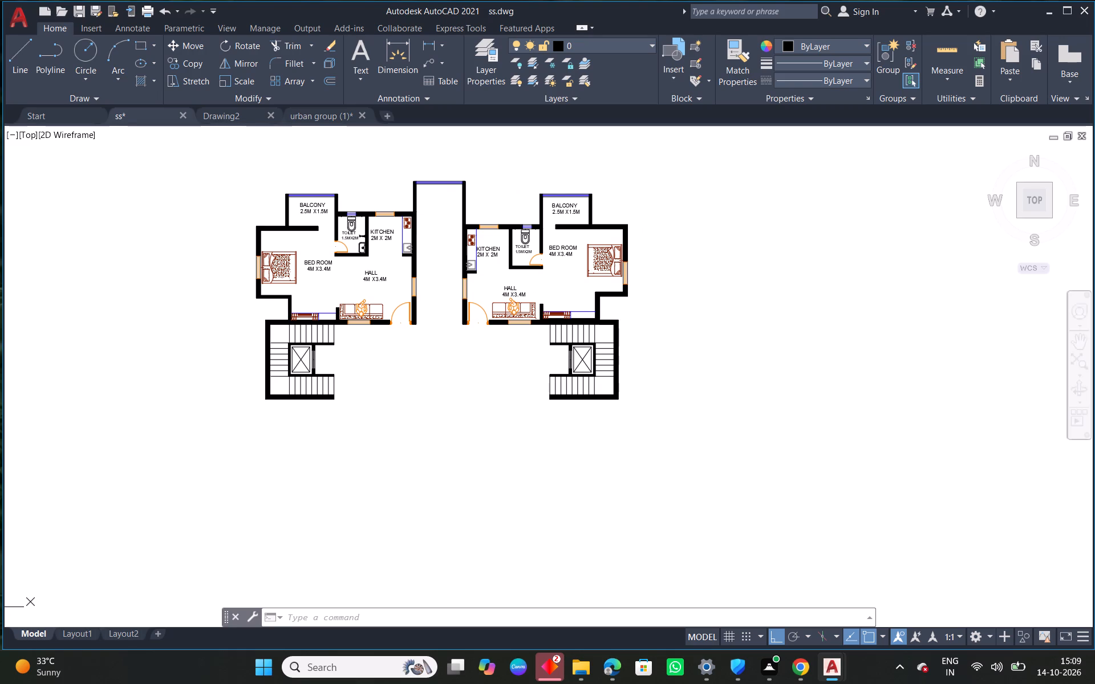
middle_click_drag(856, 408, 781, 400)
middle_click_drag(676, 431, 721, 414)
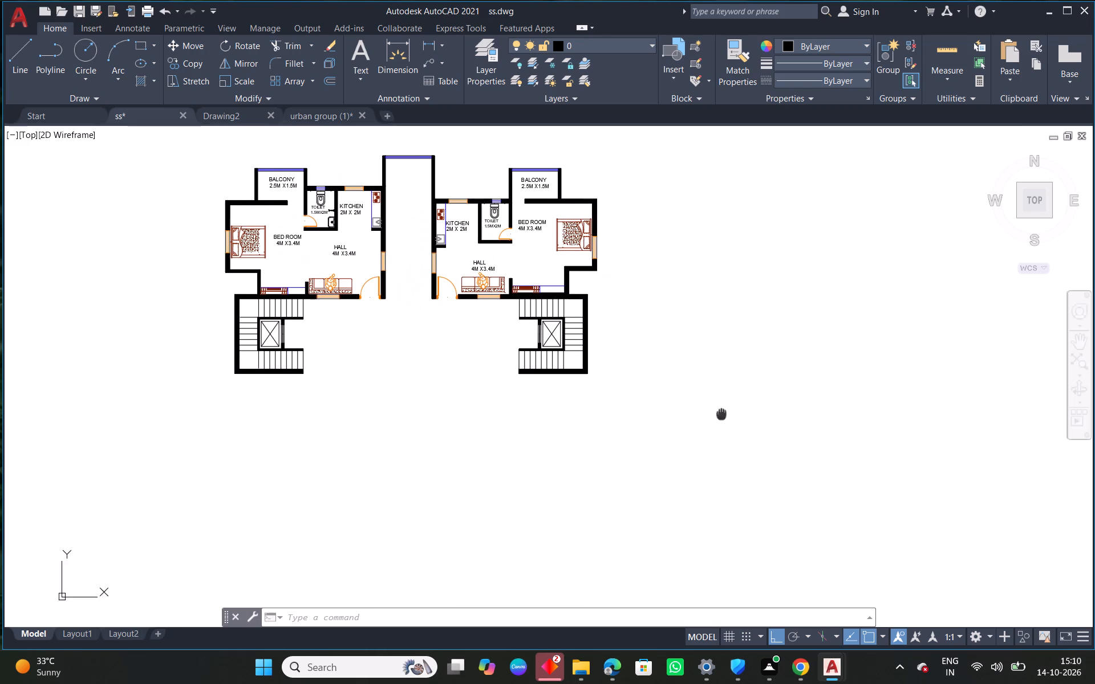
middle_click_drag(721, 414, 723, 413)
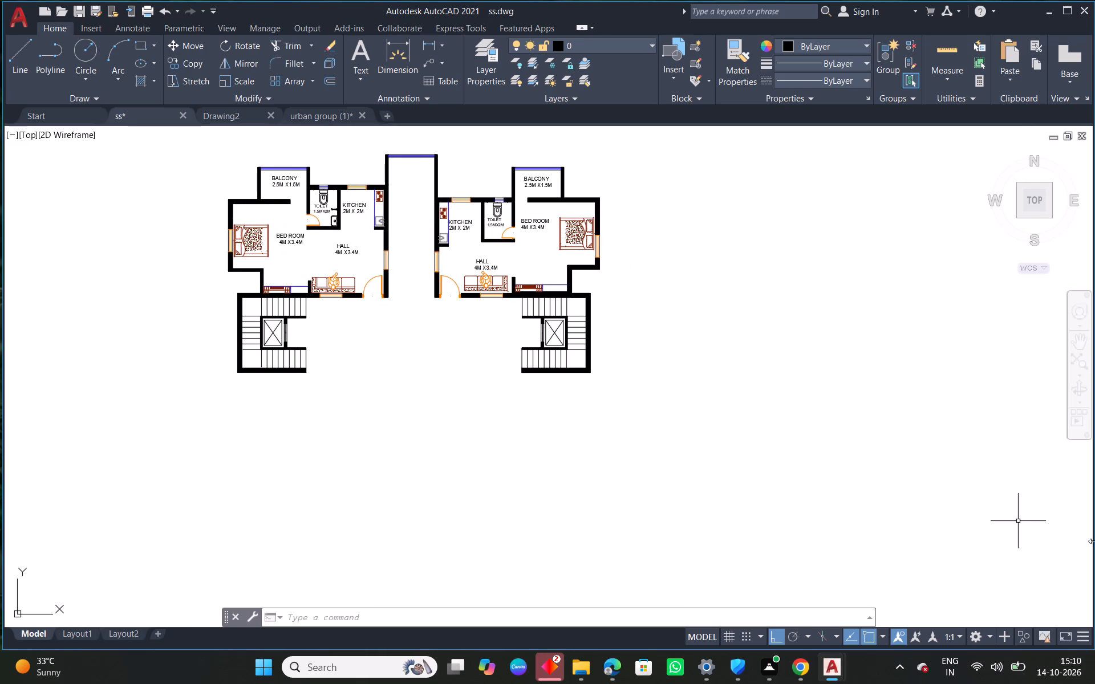
Draw a vertical line from the outer edge of the left stair's upper wall, beneath the shelf-side wall, down past the stair's lower wall.
middle_click_drag(306, 447, 429, 457)
scroll(278, 378, "up", 1)
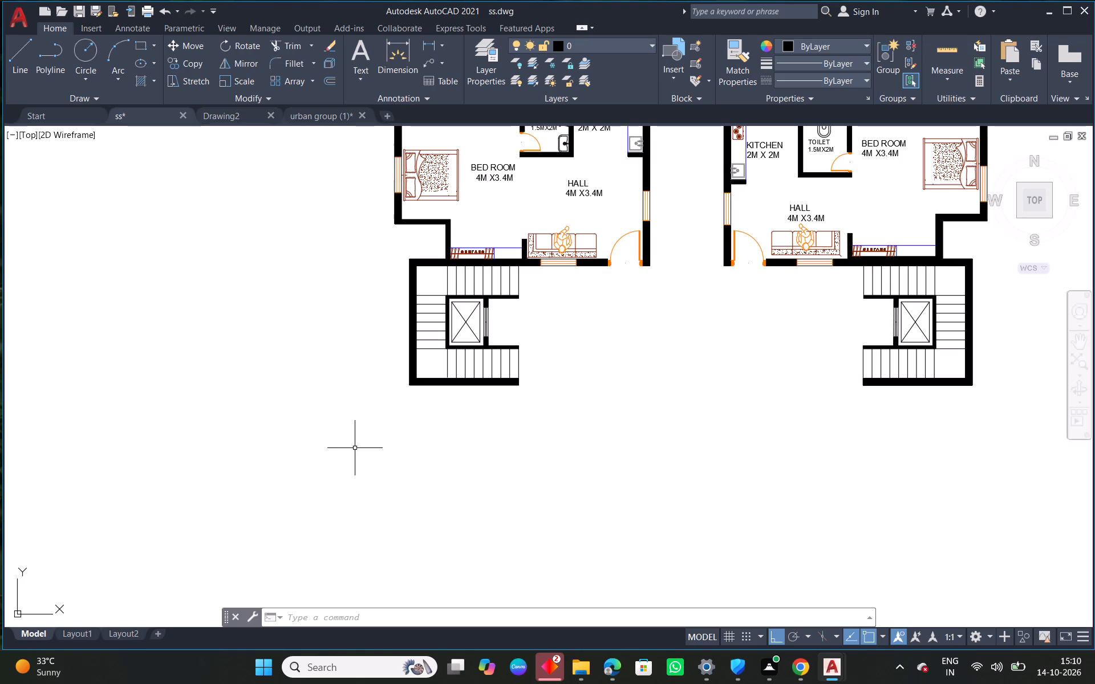
scroll(500, 407, "up", 1)
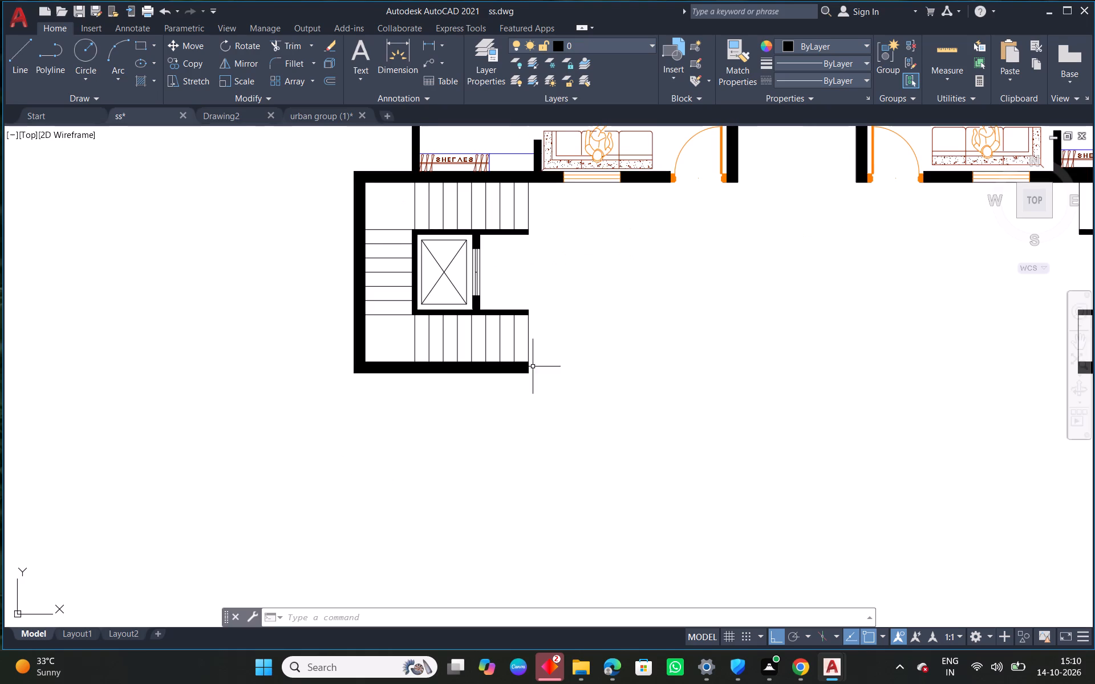
scroll(471, 388, "down", 1)
middle_click_drag(605, 325, 583, 307)
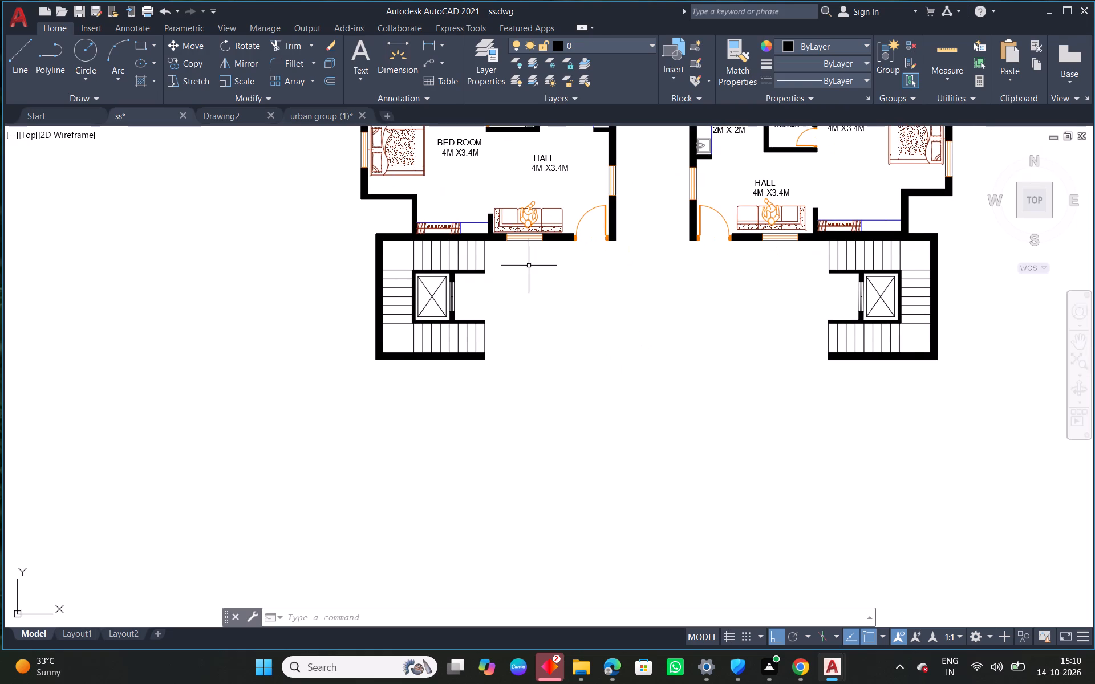
left_click(18, 60)
scroll(398, 230, "up", 1)
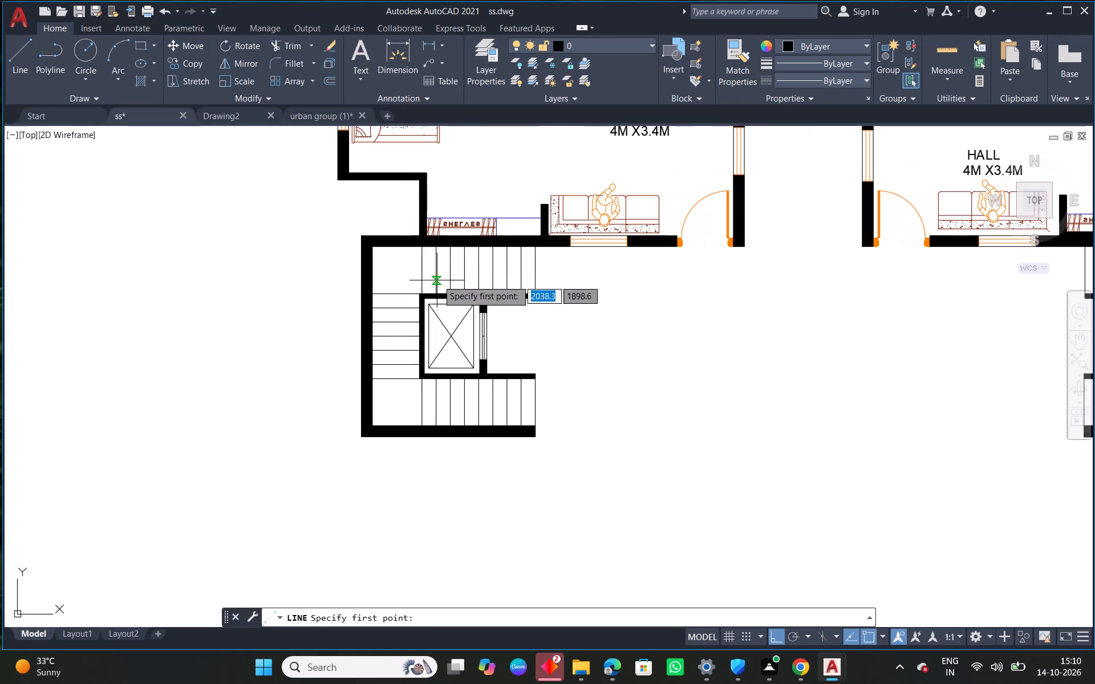
left_click(419, 232)
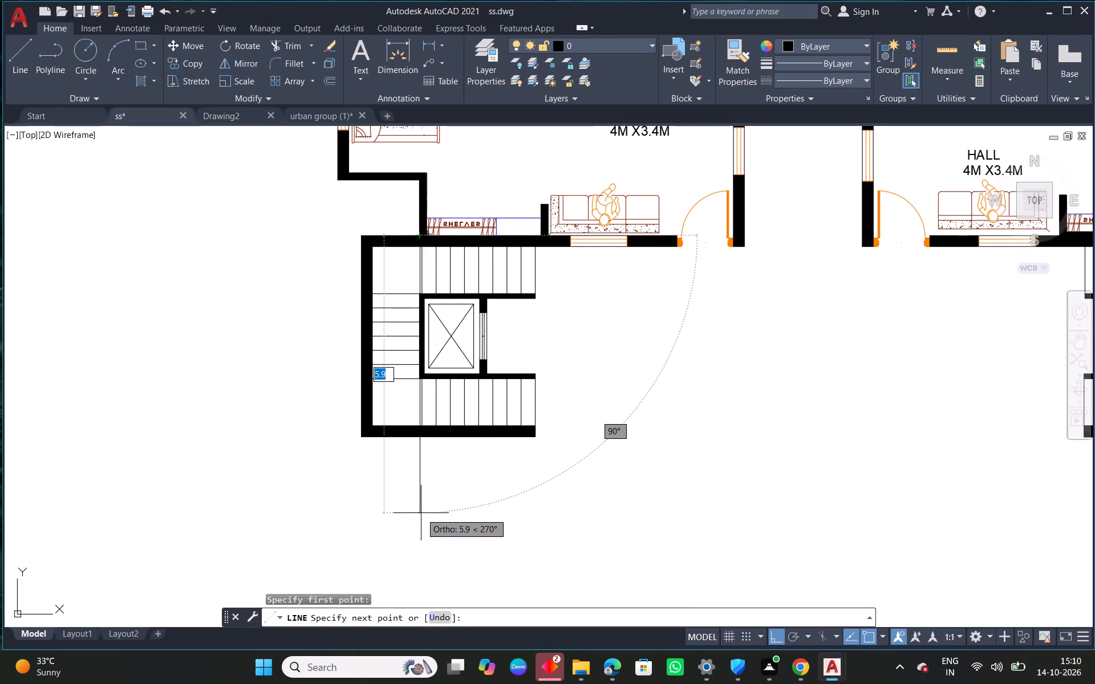
left_click(421, 496)
right_click(421, 496)
left_click(470, 335)
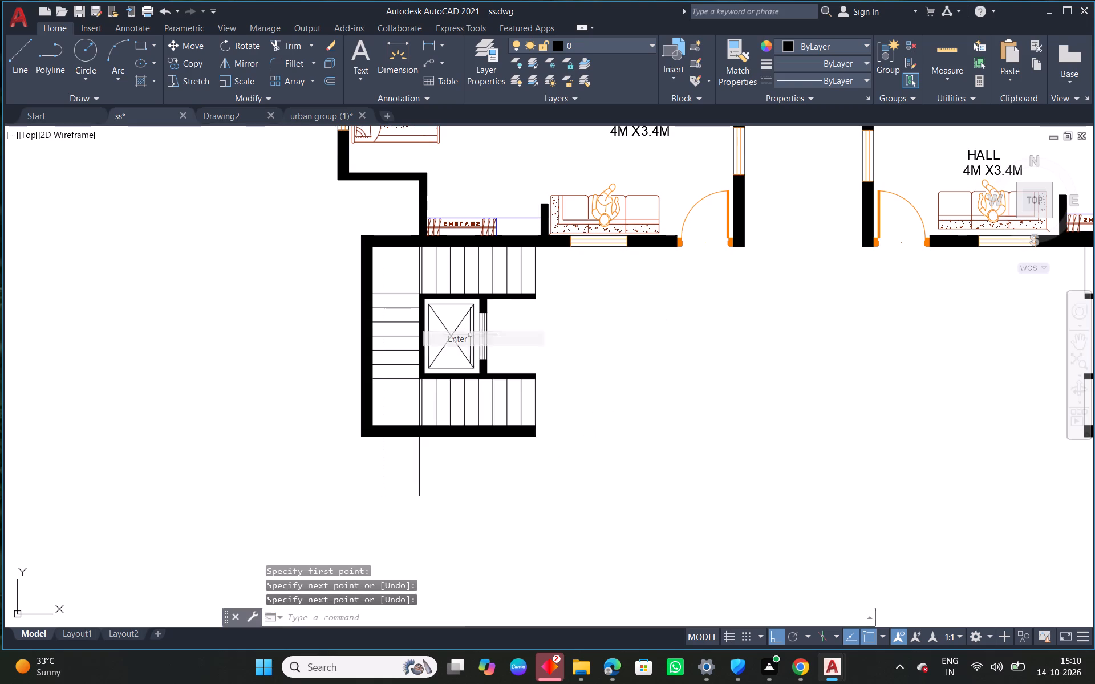
Trim and erase the parts of the new vertical line that cross the left staircase flights and its upper wall.
scroll(425, 433, "up", 2)
right_click(374, 342)
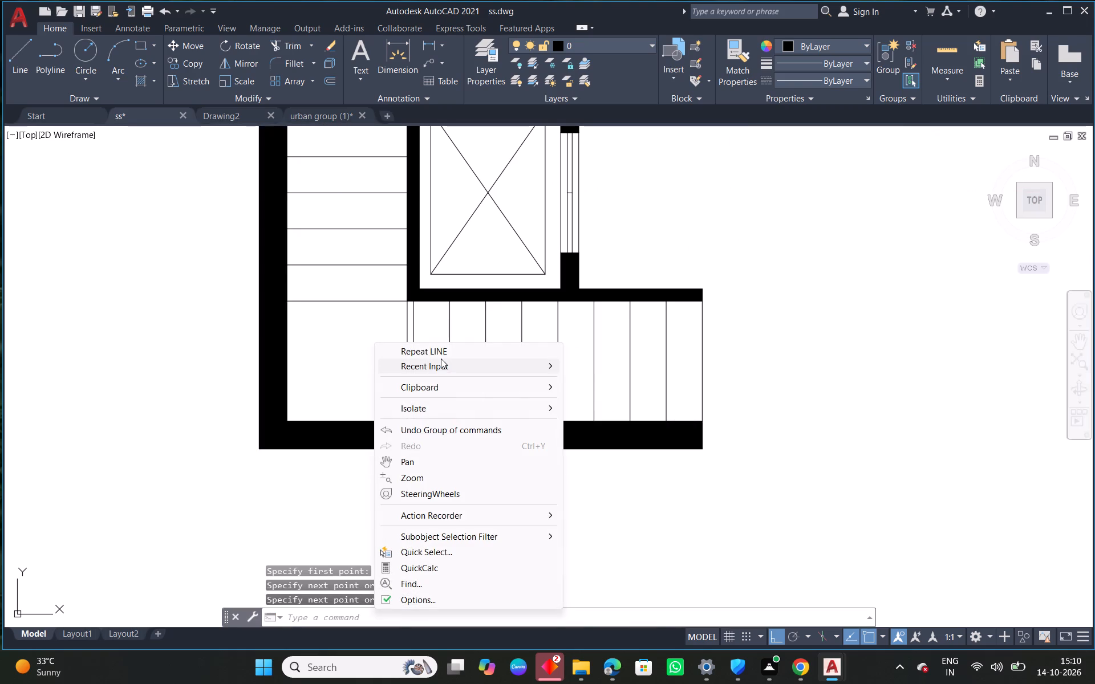
left_click(441, 360)
left_click(630, 396)
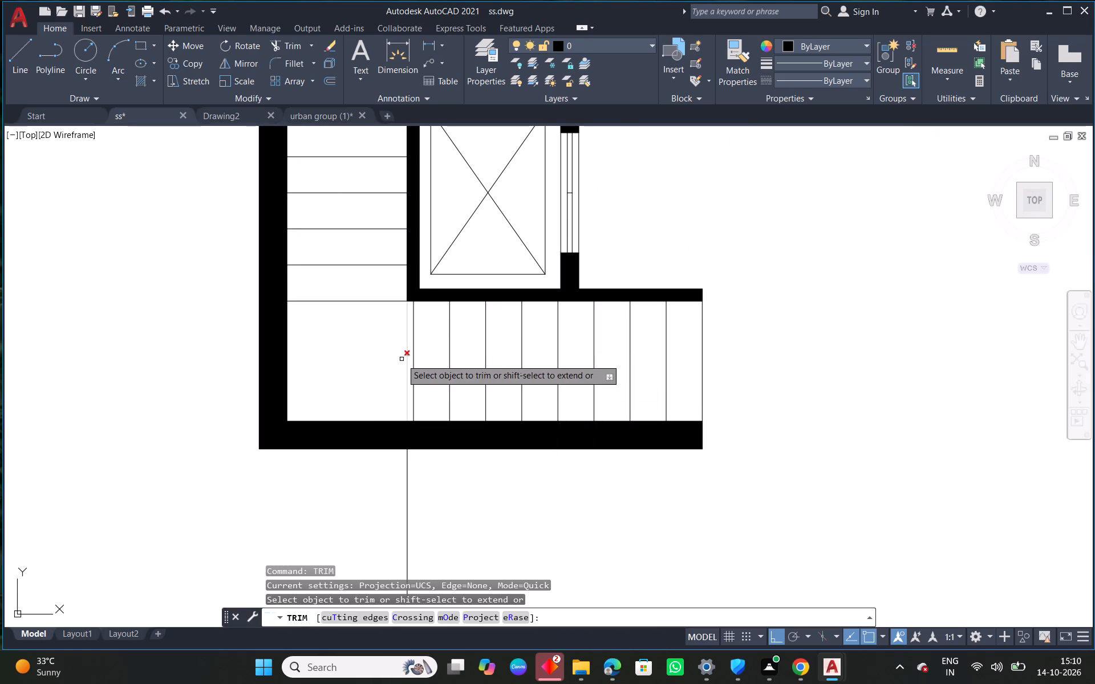
left_click(405, 355)
right_click(380, 337)
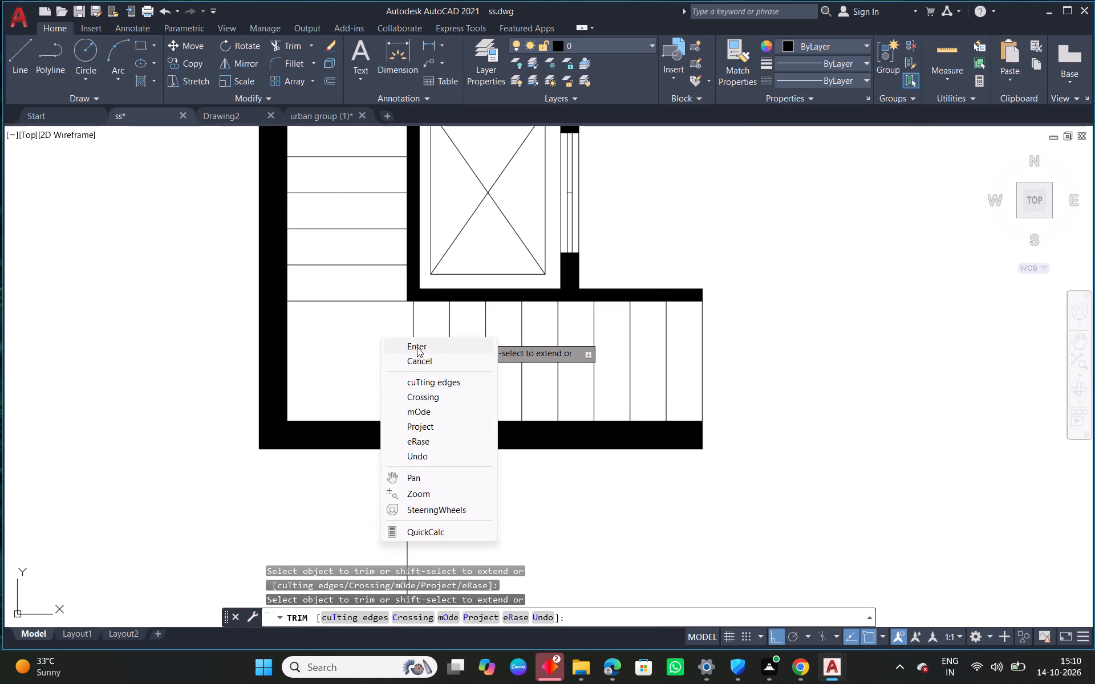
left_click(417, 347)
middle_click_drag(417, 347, 399, 543)
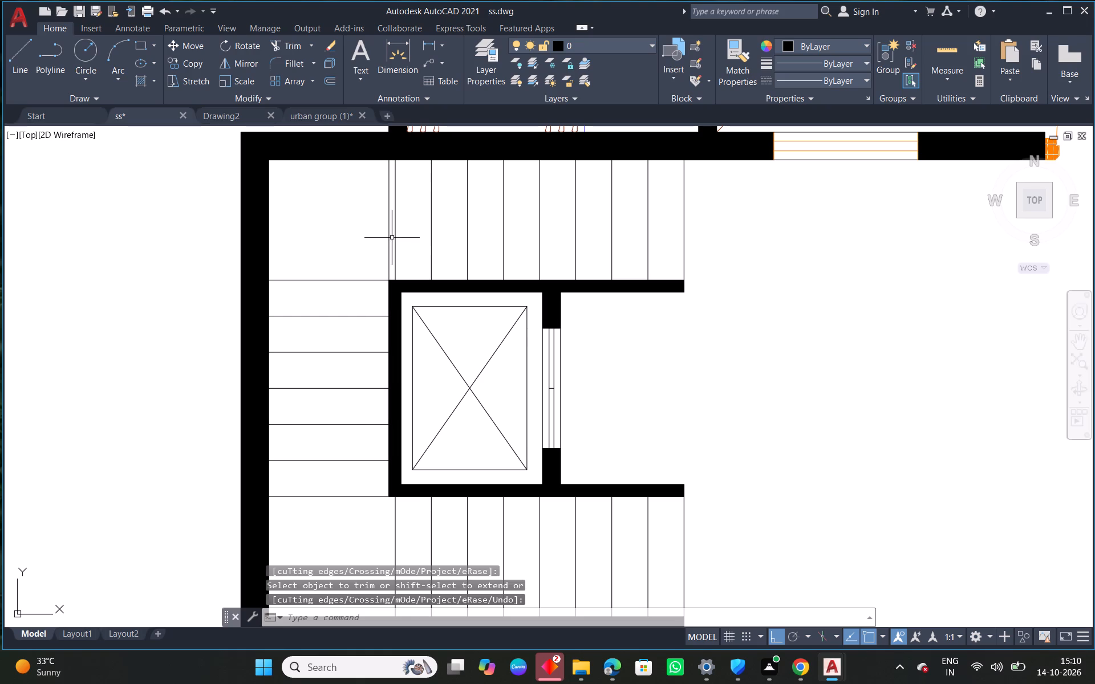
left_click(390, 242)
right_click(334, 224)
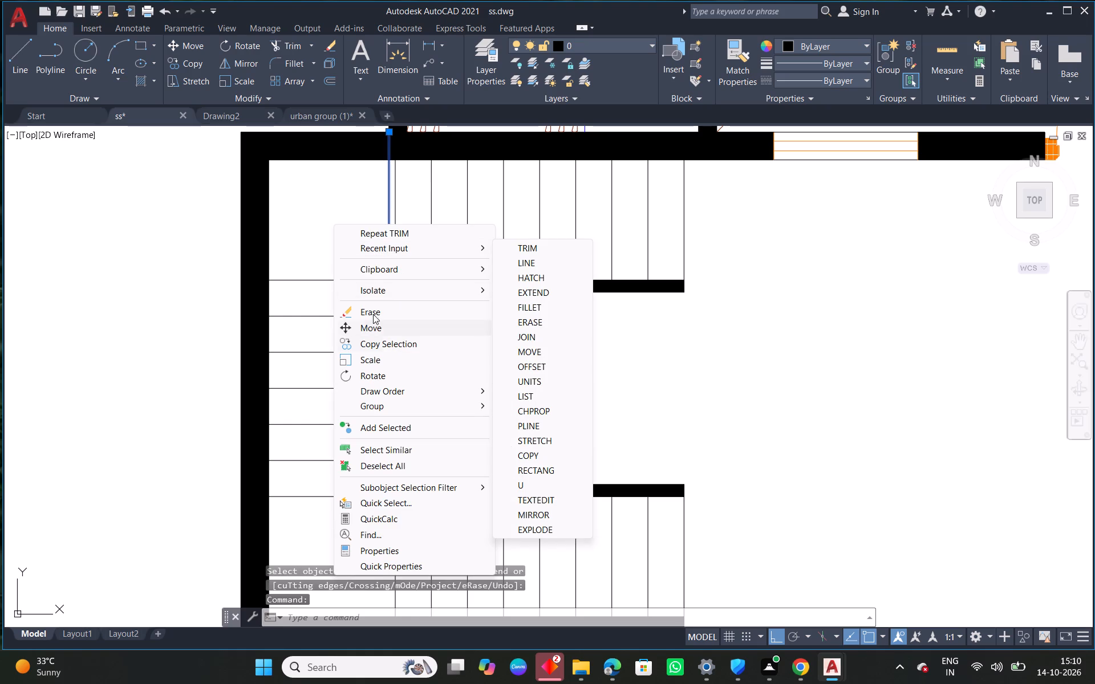
left_click(369, 315)
Draw a long horizontal line below the floor plan, spanning wider than both staircases.
scroll(469, 334, "down", 2)
middle_click_drag(607, 439, 422, 303)
scroll(422, 310, "down", 1)
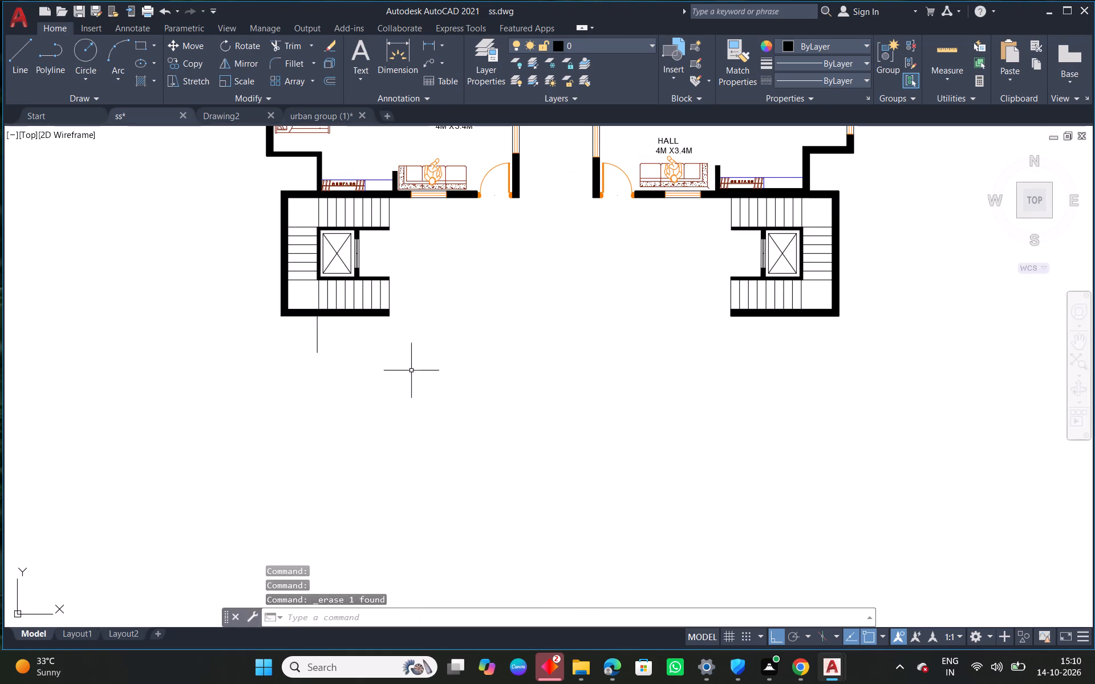
right_click(463, 249)
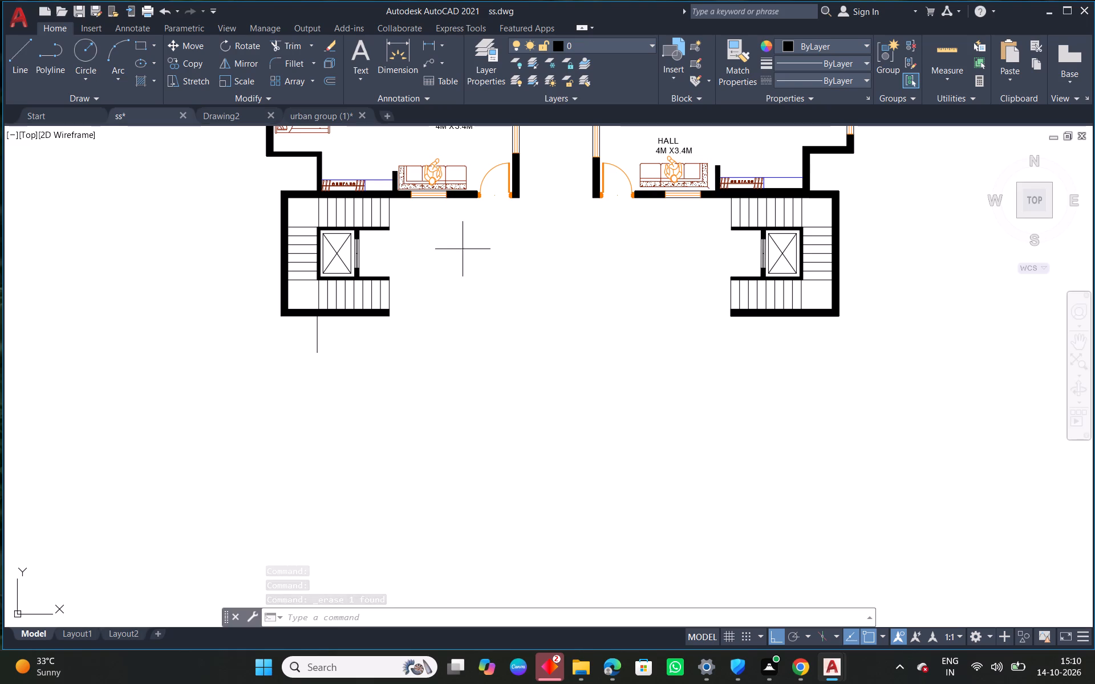
left_click(388, 372)
right_click(382, 365)
left_click(436, 385)
scroll(419, 393, "down", 1)
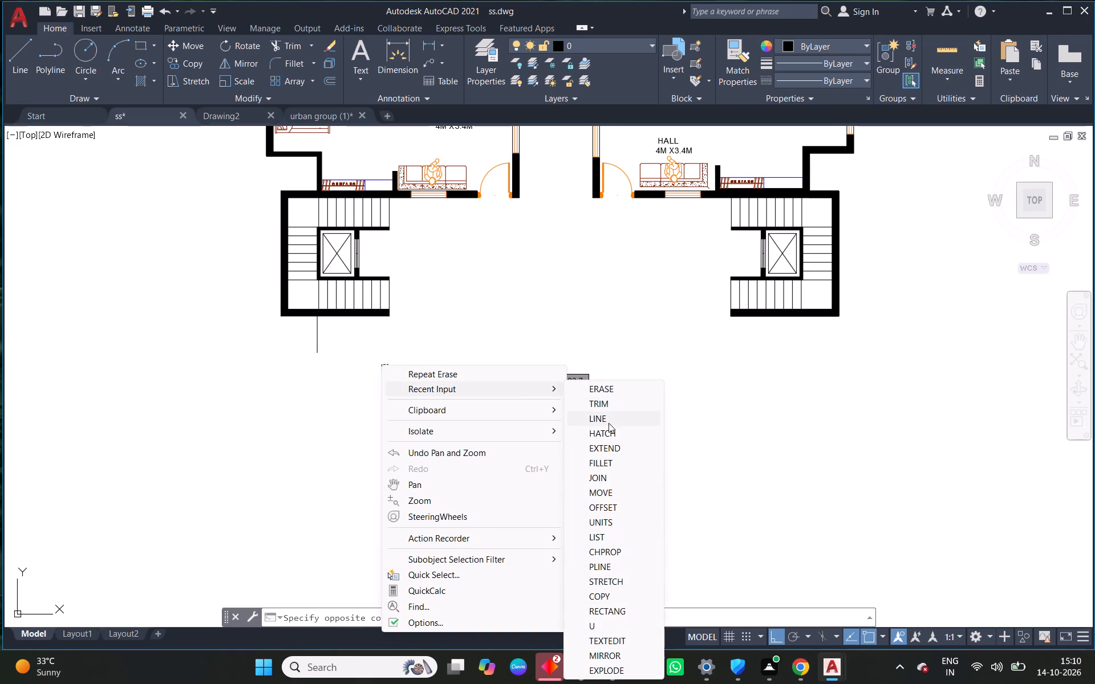
left_click(609, 423)
scroll(528, 444, "down", 2)
middle_click_drag(572, 496, 558, 374)
left_click_drag(396, 365, 433, 364)
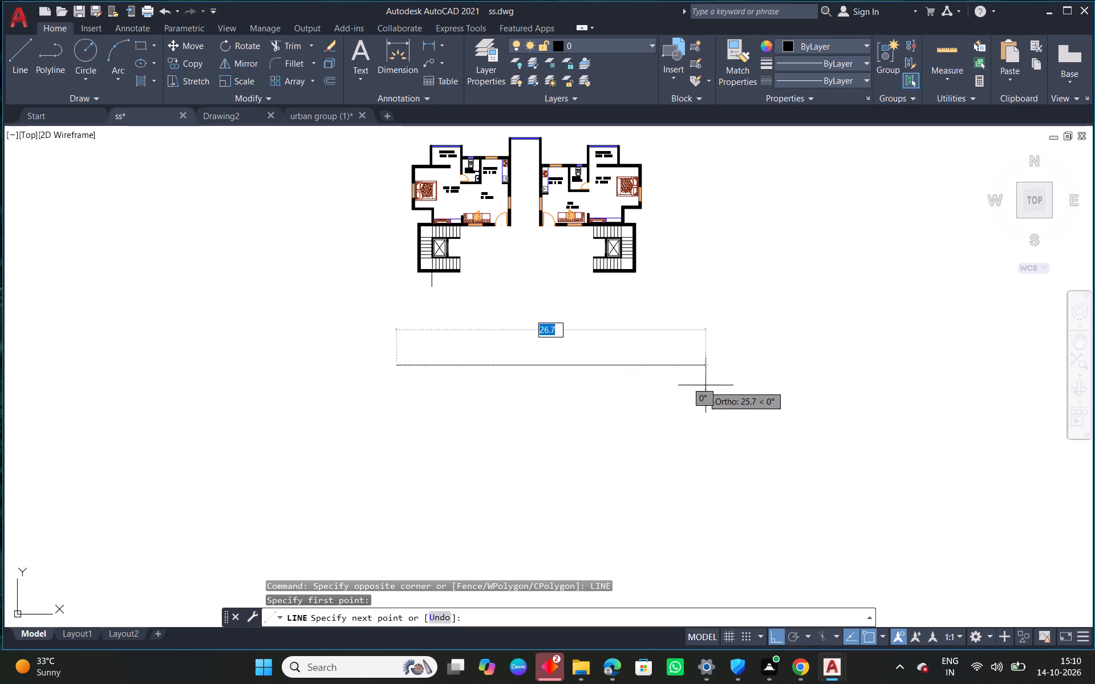
left_click(728, 373)
right_click(723, 369)
left_click(769, 382)
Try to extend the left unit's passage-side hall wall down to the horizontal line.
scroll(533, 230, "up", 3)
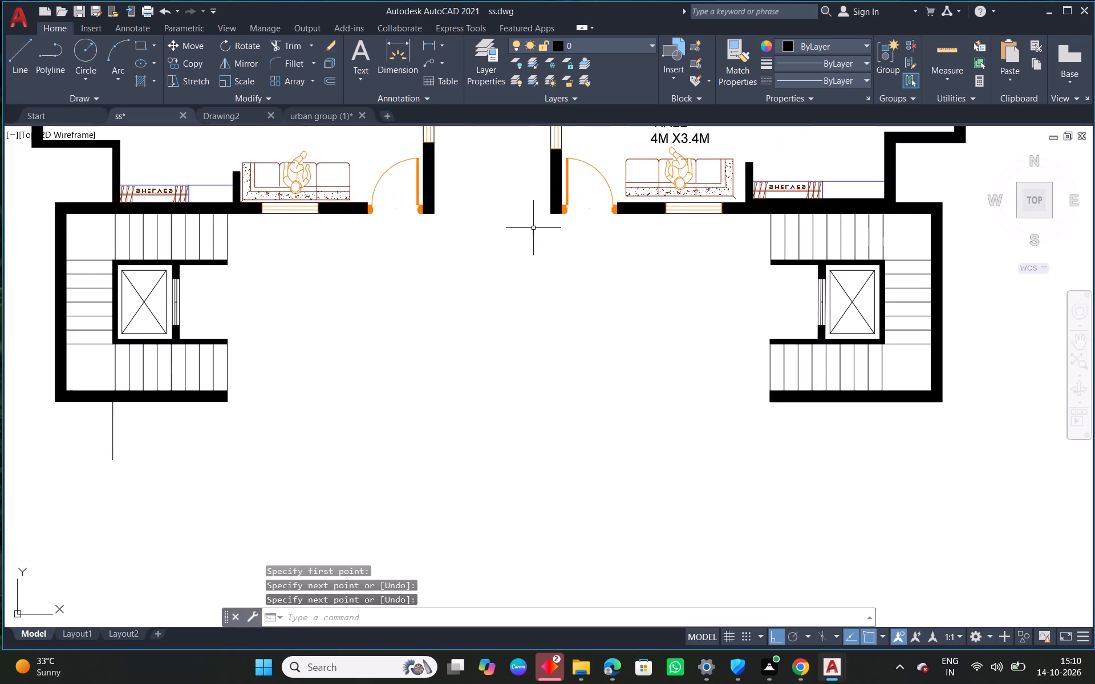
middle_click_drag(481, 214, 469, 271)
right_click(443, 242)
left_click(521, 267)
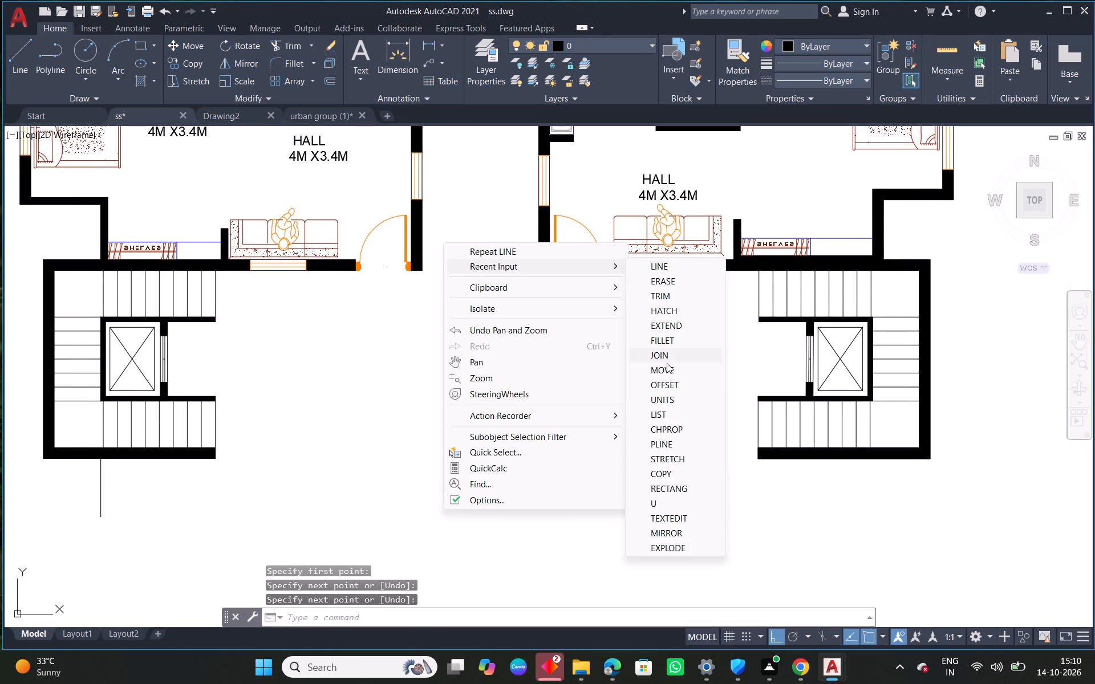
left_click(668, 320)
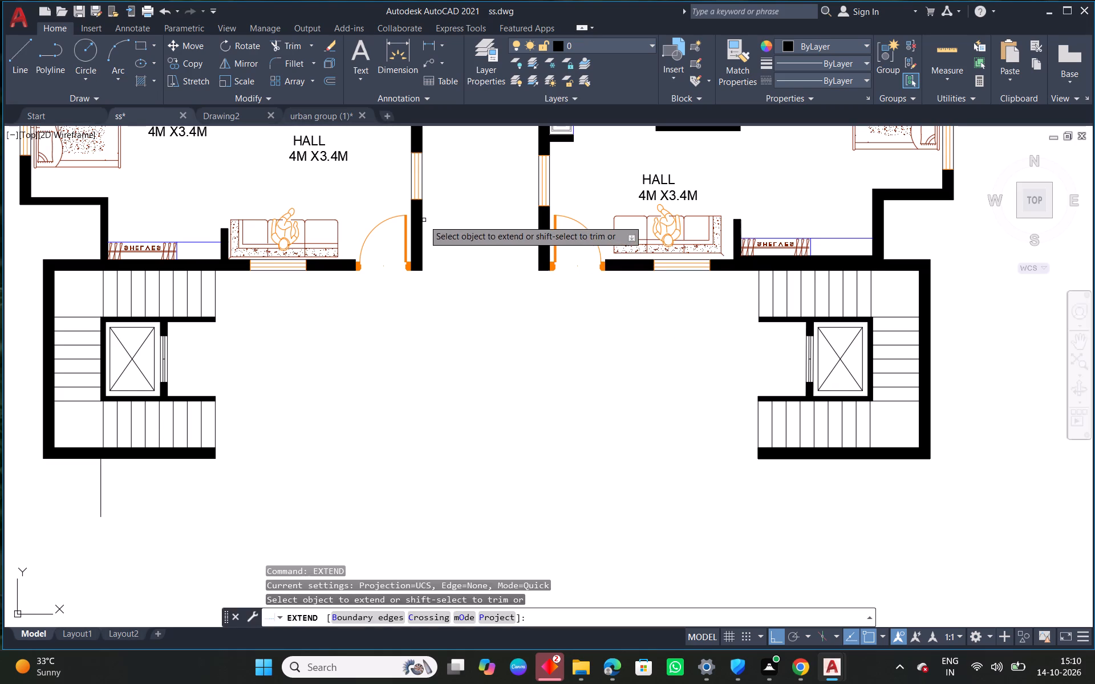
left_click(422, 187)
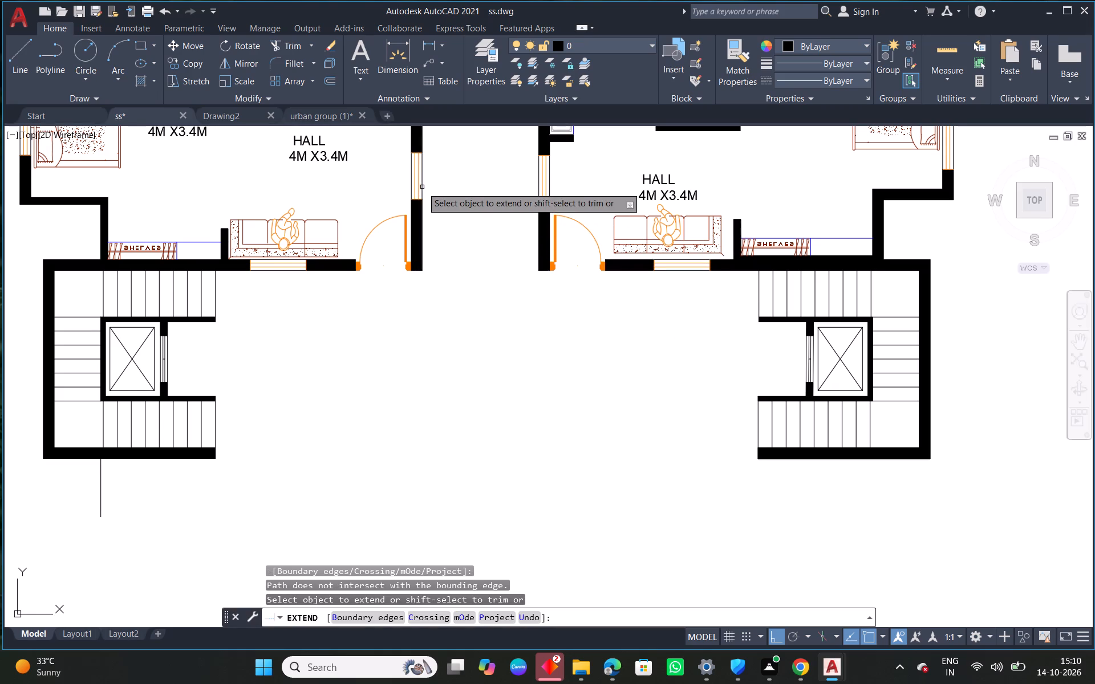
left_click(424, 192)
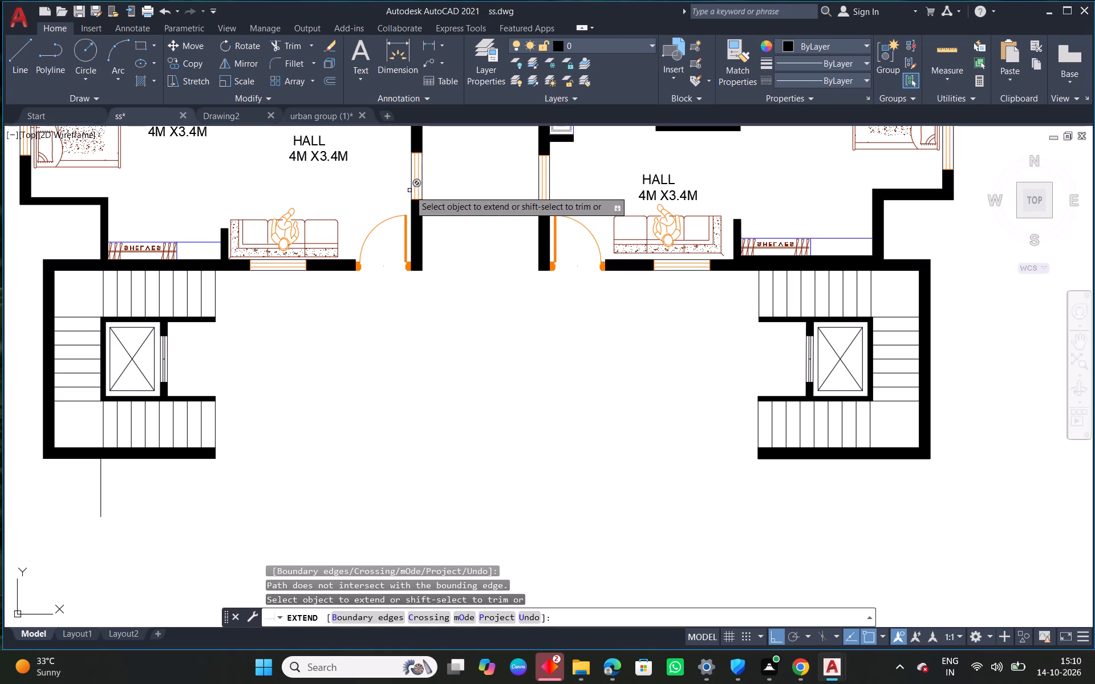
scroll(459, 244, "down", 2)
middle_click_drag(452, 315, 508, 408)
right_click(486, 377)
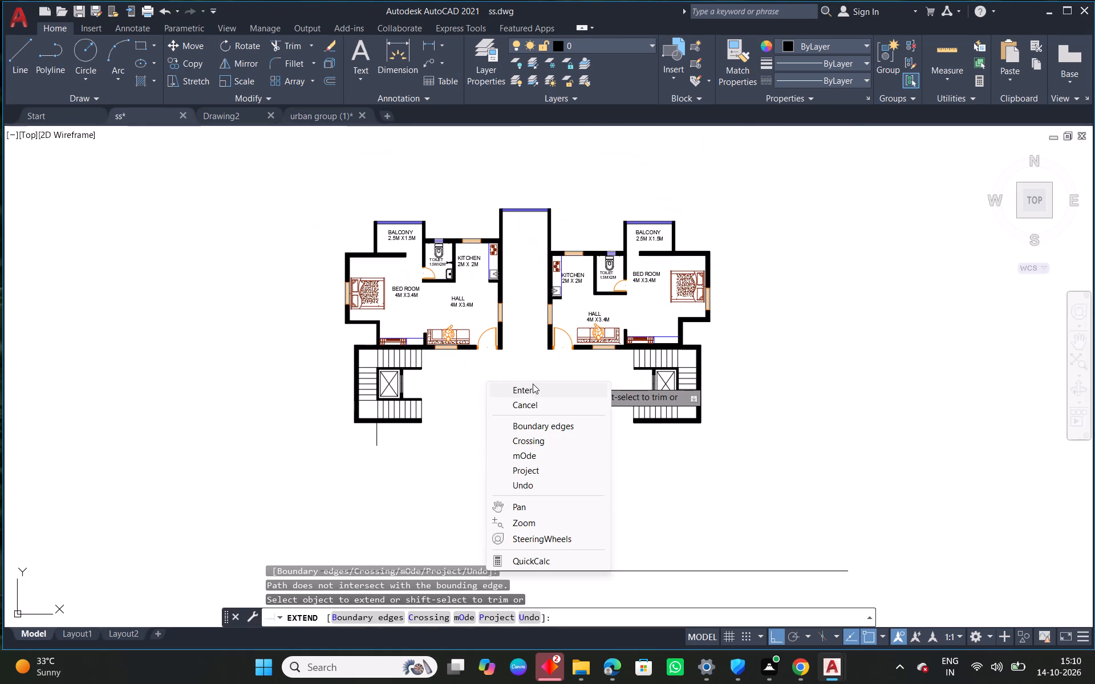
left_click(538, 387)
Draw a vertical polyline from the lower end of the left unit's passage wall down to the horizontal line.
middle_click_drag(517, 404, 502, 271)
right_click(464, 272)
left_click(540, 299)
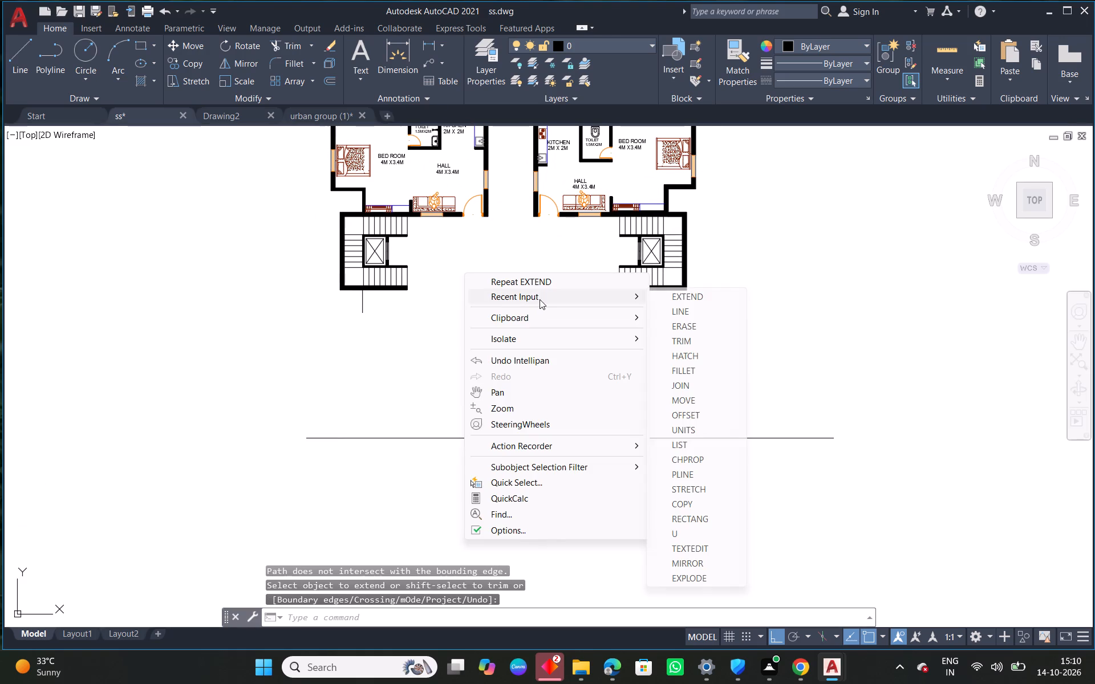
left_click(689, 478)
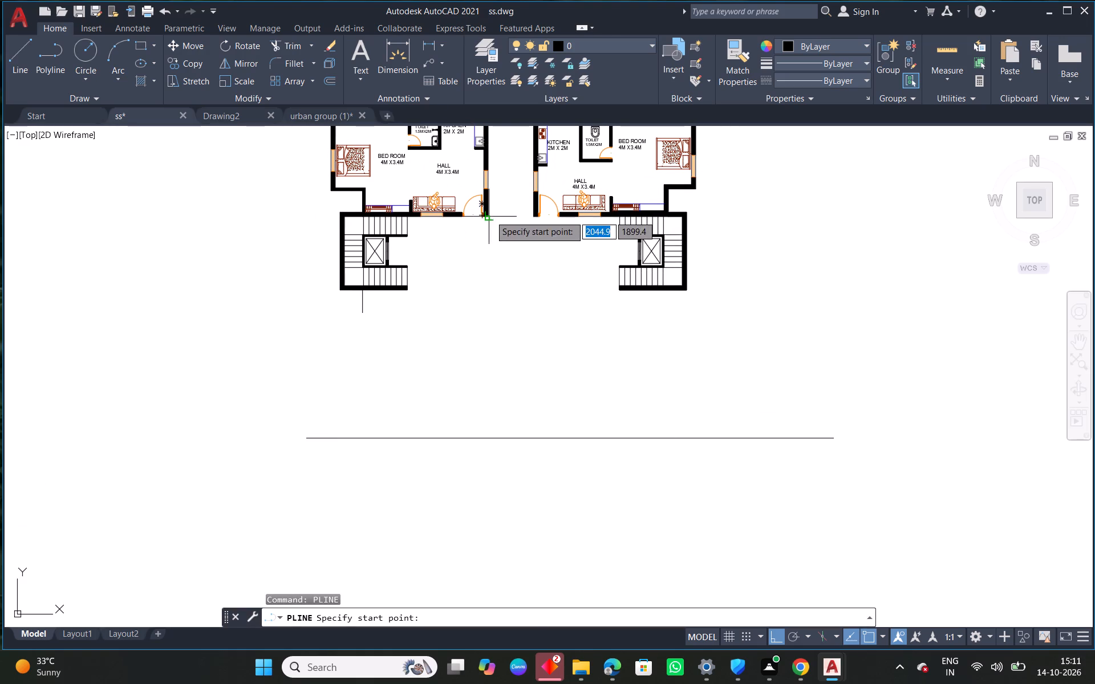
left_click(490, 215)
left_click(490, 440)
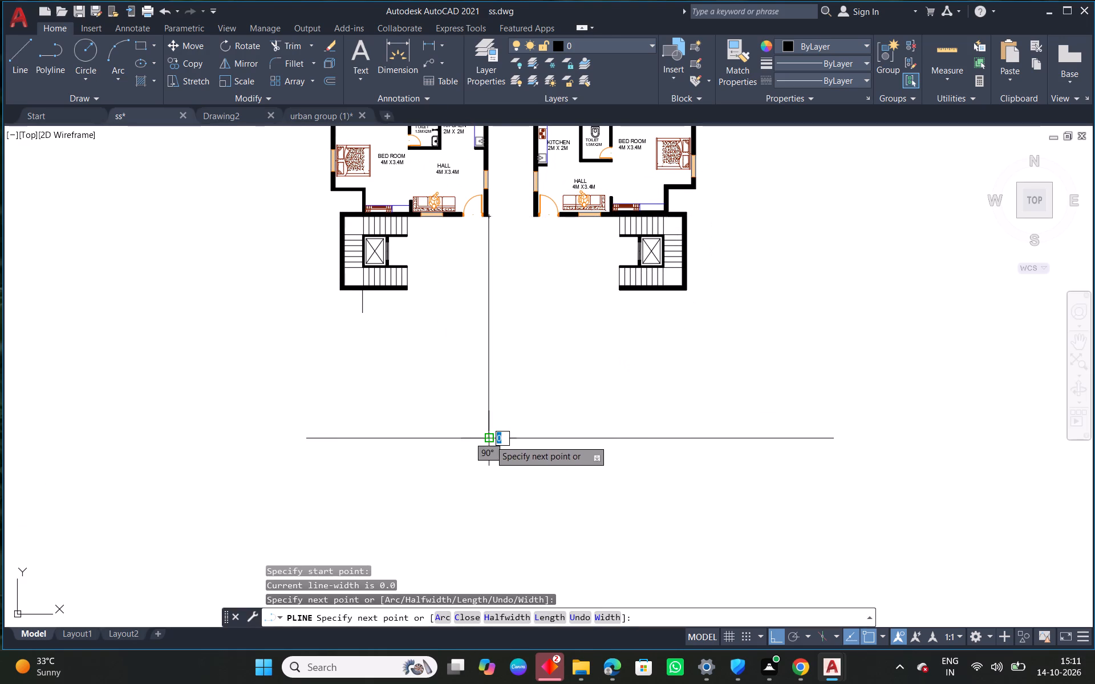
right_click(496, 406)
left_click(544, 413)
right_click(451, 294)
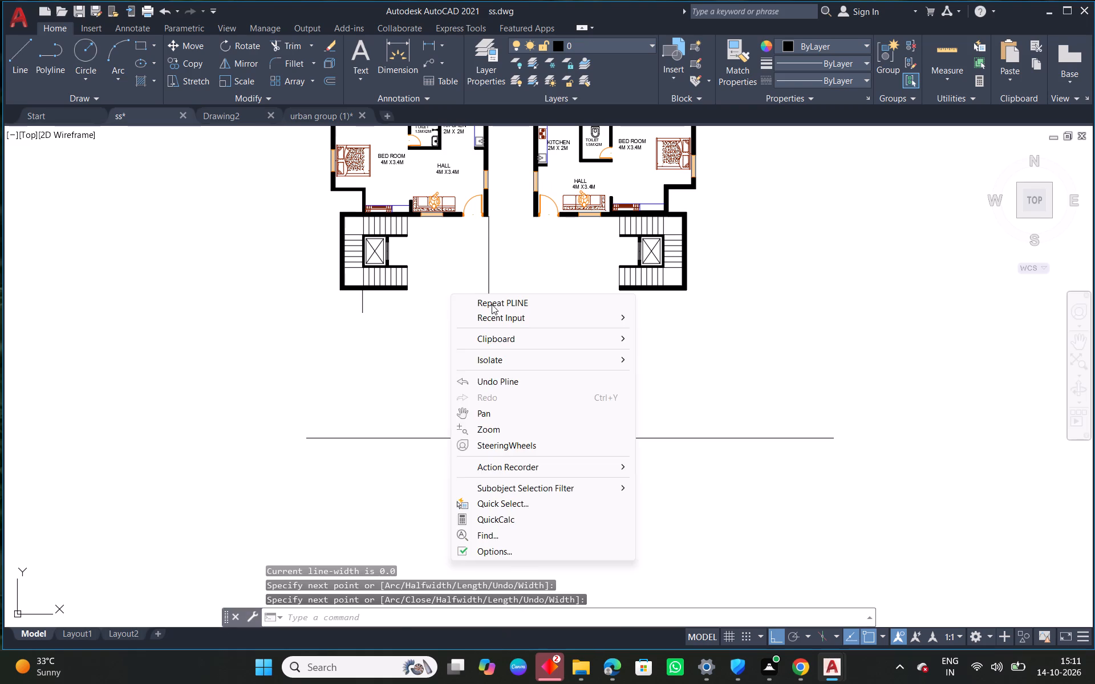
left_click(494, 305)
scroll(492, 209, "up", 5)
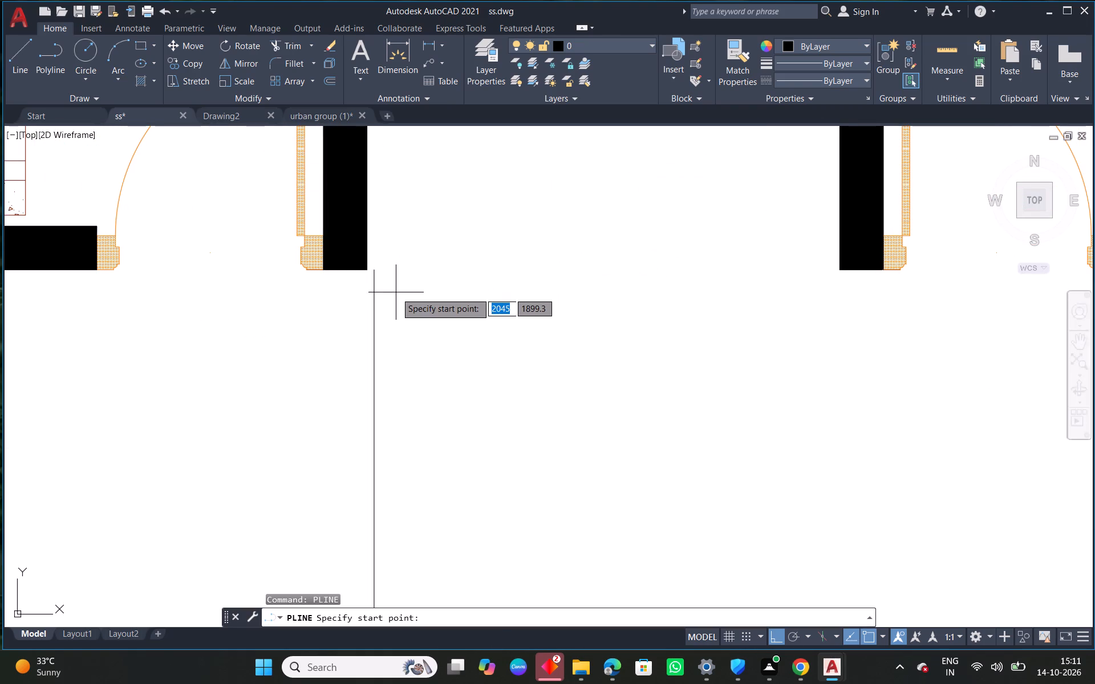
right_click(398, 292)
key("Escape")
Stretch the vertical polyline's upper endpoint onto the passage-side lower corner of the left unit's passage wall.
left_click_drag(407, 298, 346, 317)
left_click(321, 327)
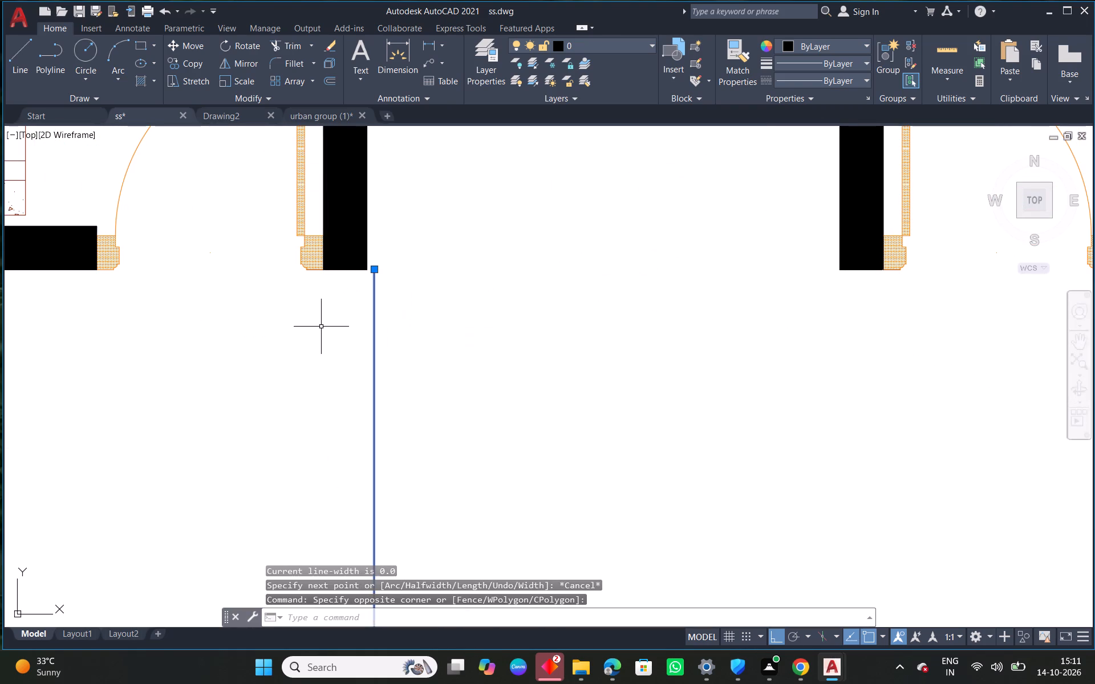
type(",M")
key("space")
left_click(378, 269)
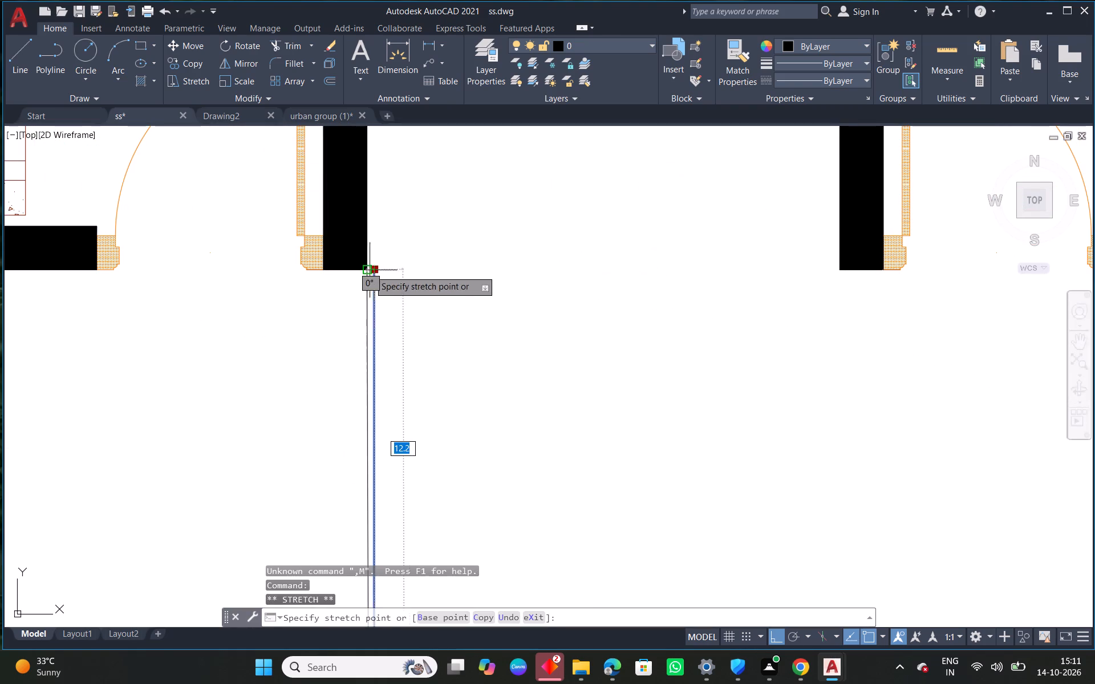
left_click(366, 270)
key("Escape")
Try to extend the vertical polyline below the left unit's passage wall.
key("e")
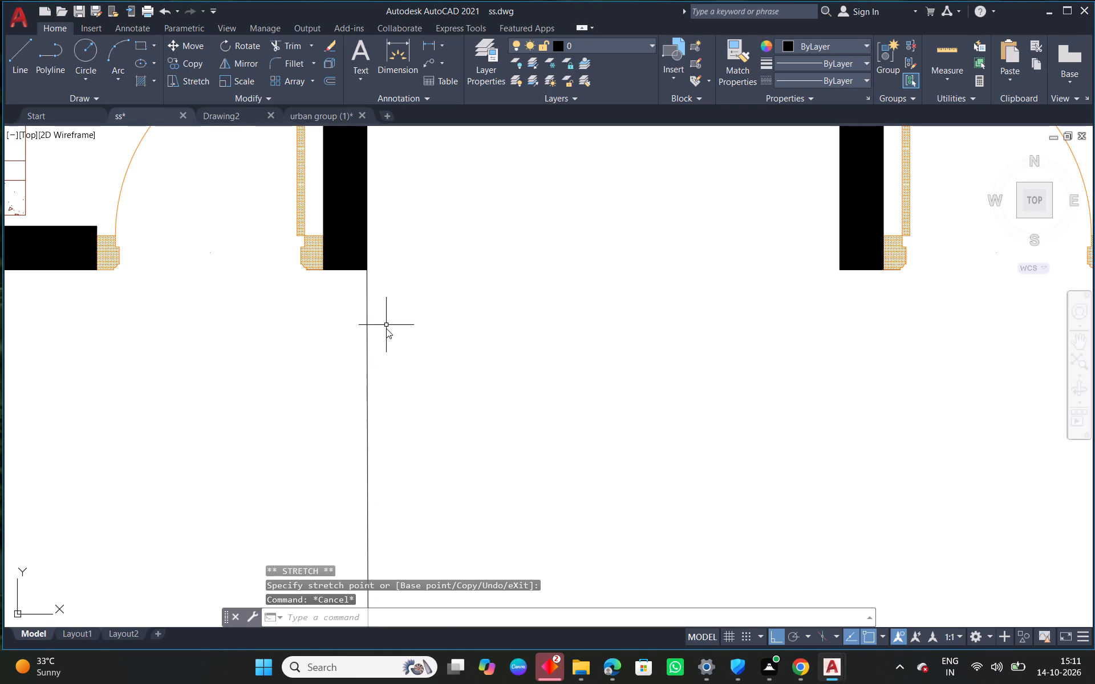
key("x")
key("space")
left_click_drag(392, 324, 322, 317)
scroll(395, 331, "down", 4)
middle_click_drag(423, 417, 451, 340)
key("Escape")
Draw a vertical polyline from the door-side lower corner of the left unit's passage wall down to the horizontal line.
type("PL")
key("space")
scroll(411, 252, "up", 3)
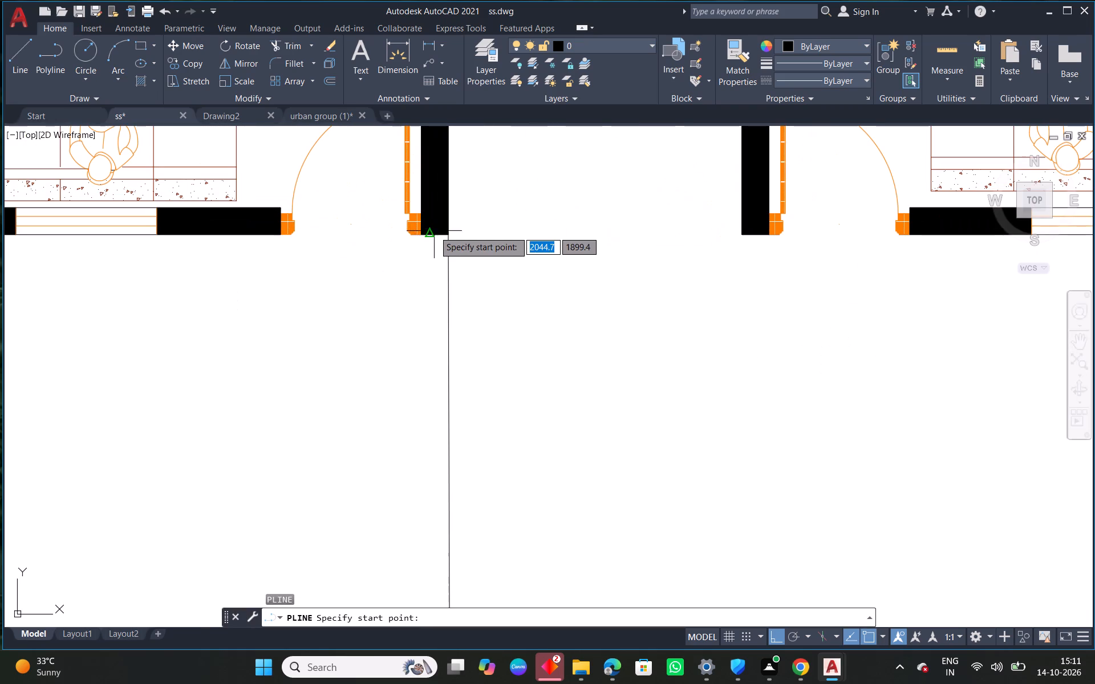
left_click(423, 231)
scroll(400, 378, "down", 3)
middle_click_drag(400, 453, 416, 104)
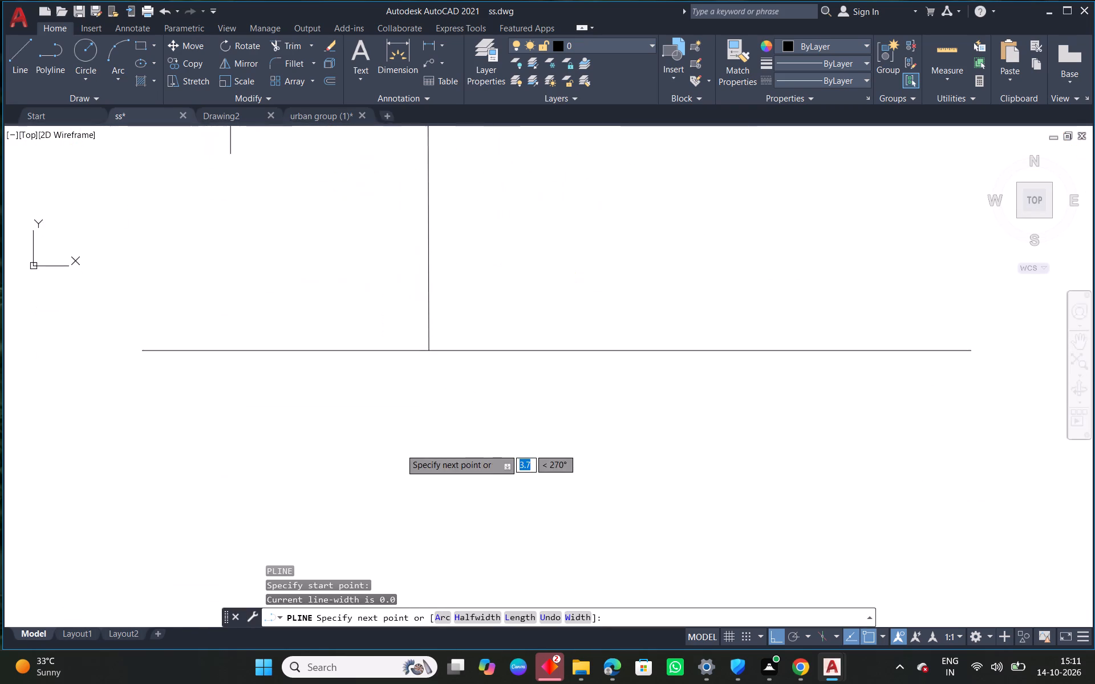
middle_click_drag(416, 104, 416, 103)
left_click(418, 345)
right_click(418, 345)
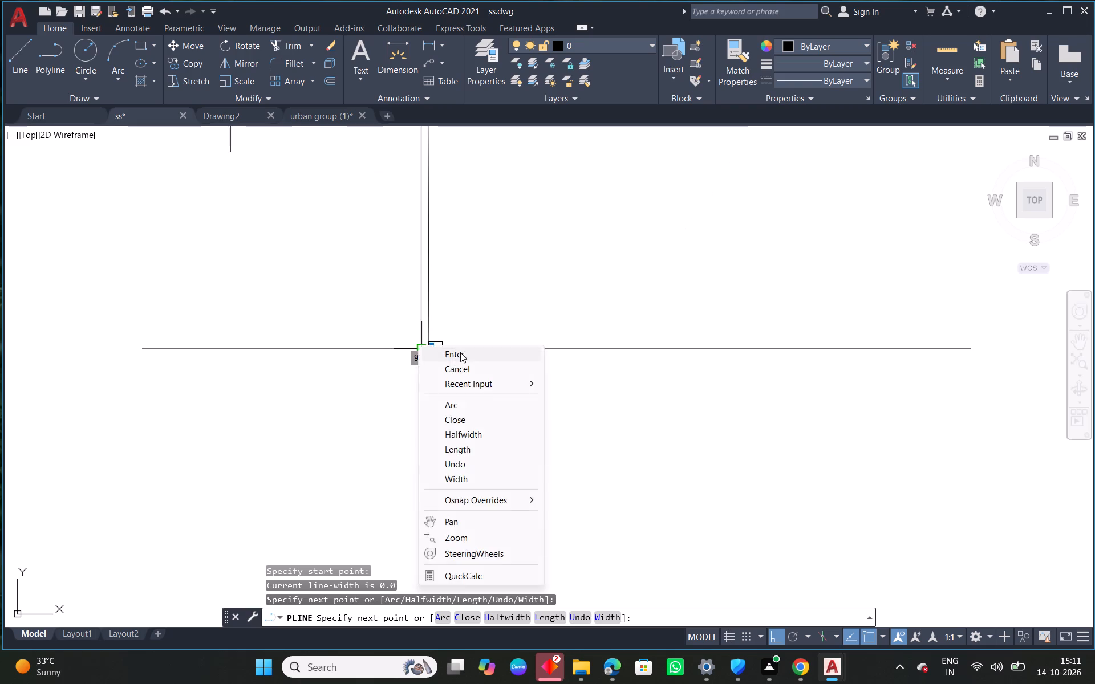
left_click(461, 353)
Offset the short vertical line below the left staircase by 0.15 towards the central passage.
scroll(459, 351, "down", 2)
scroll(359, 290, "up", 2)
middle_click_drag(411, 269, 404, 347)
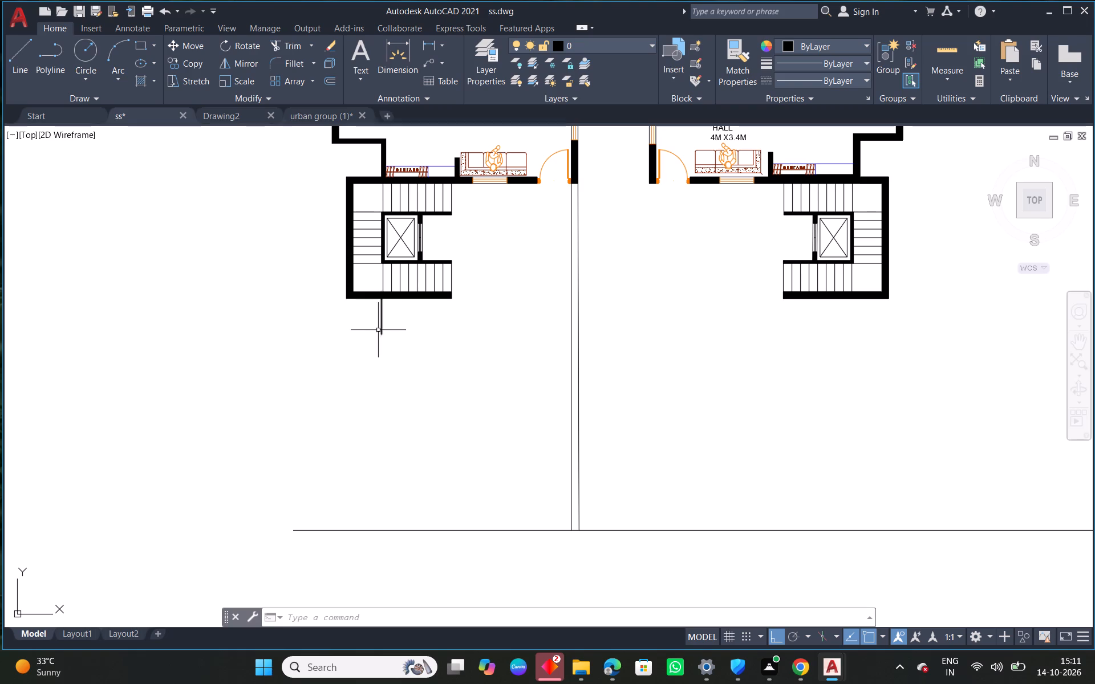
middle_click_drag(438, 336, 482, 315)
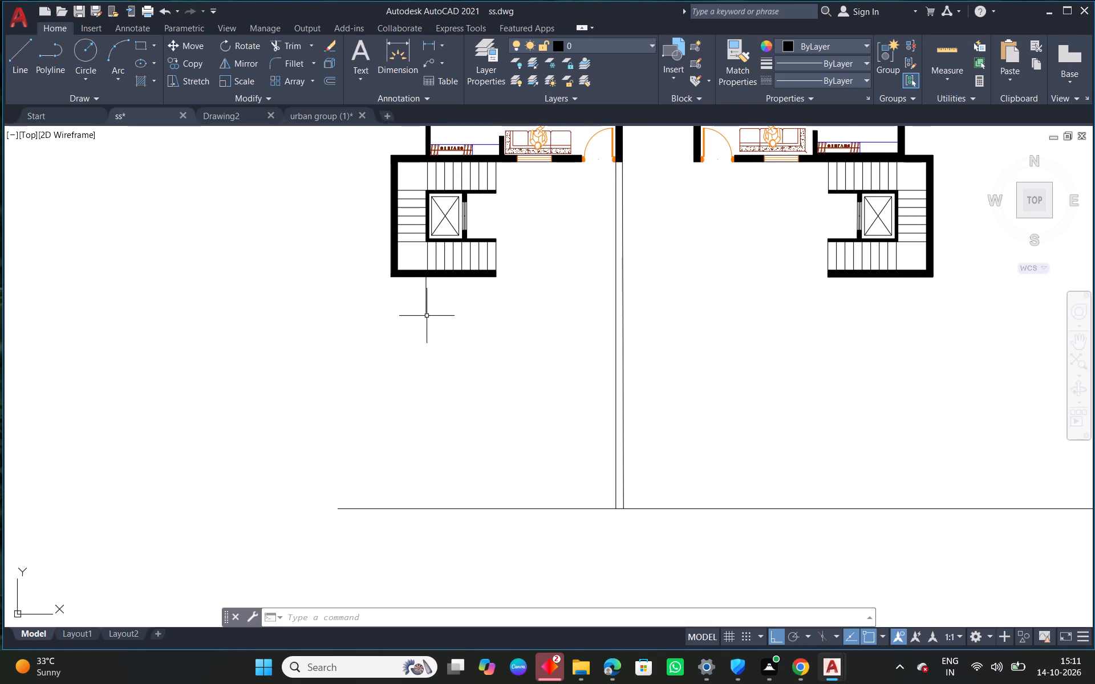
middle_click_drag(498, 284, 492, 353)
scroll(428, 242, "up", 2)
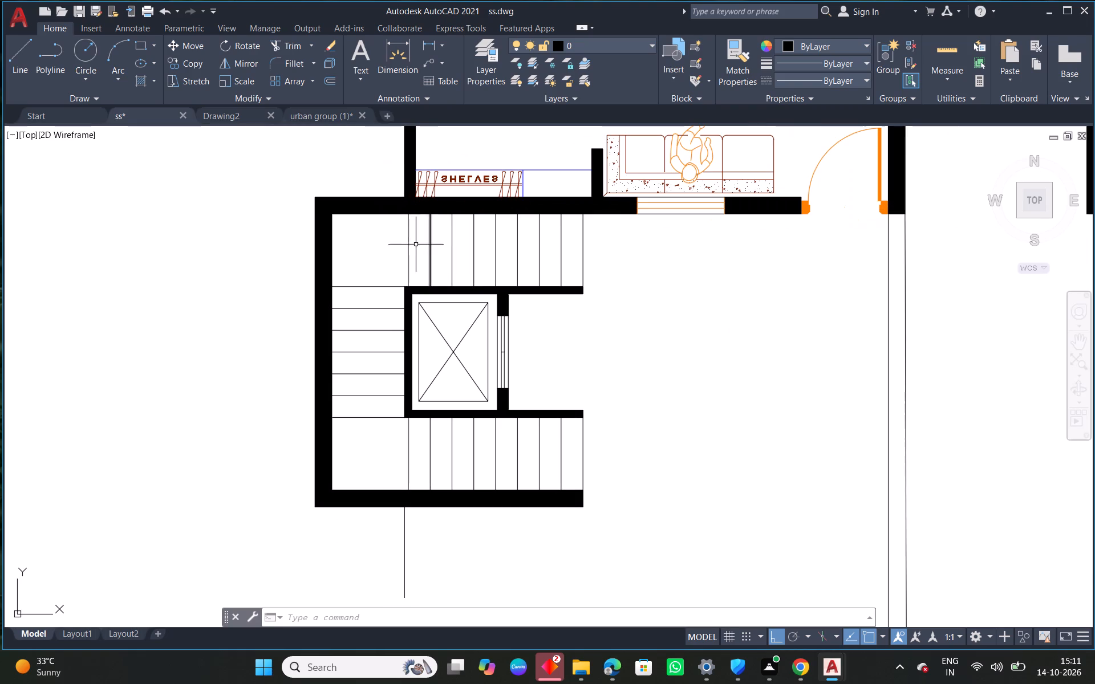
type("O 0.15")
key("Return")
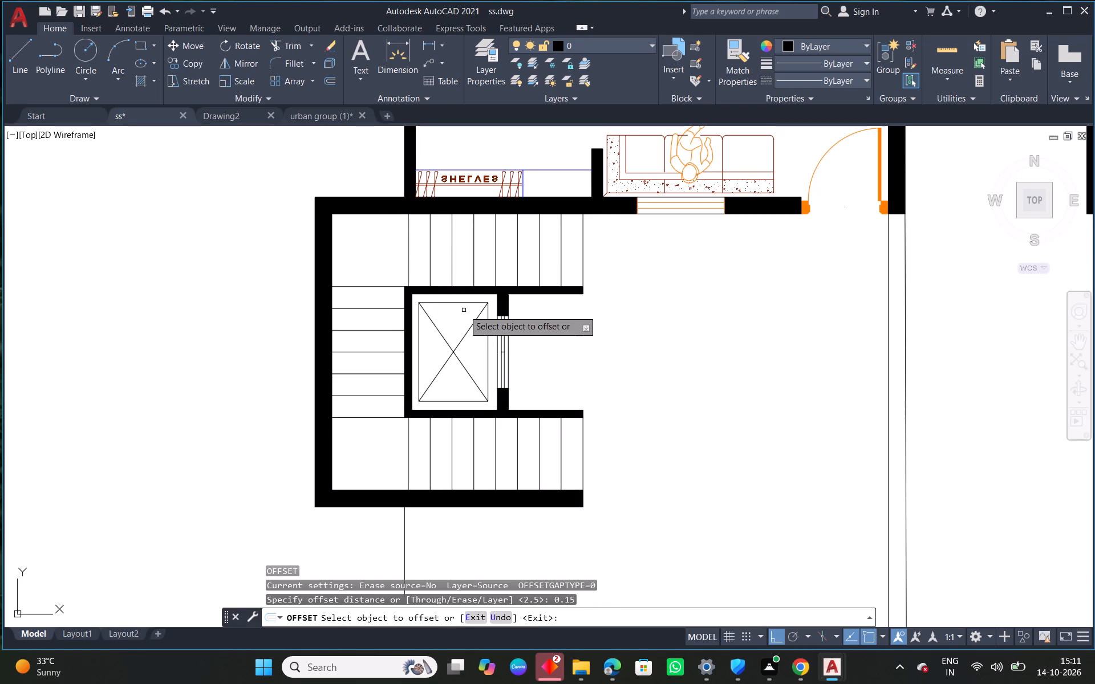
middle_click_drag(508, 498, 504, 383)
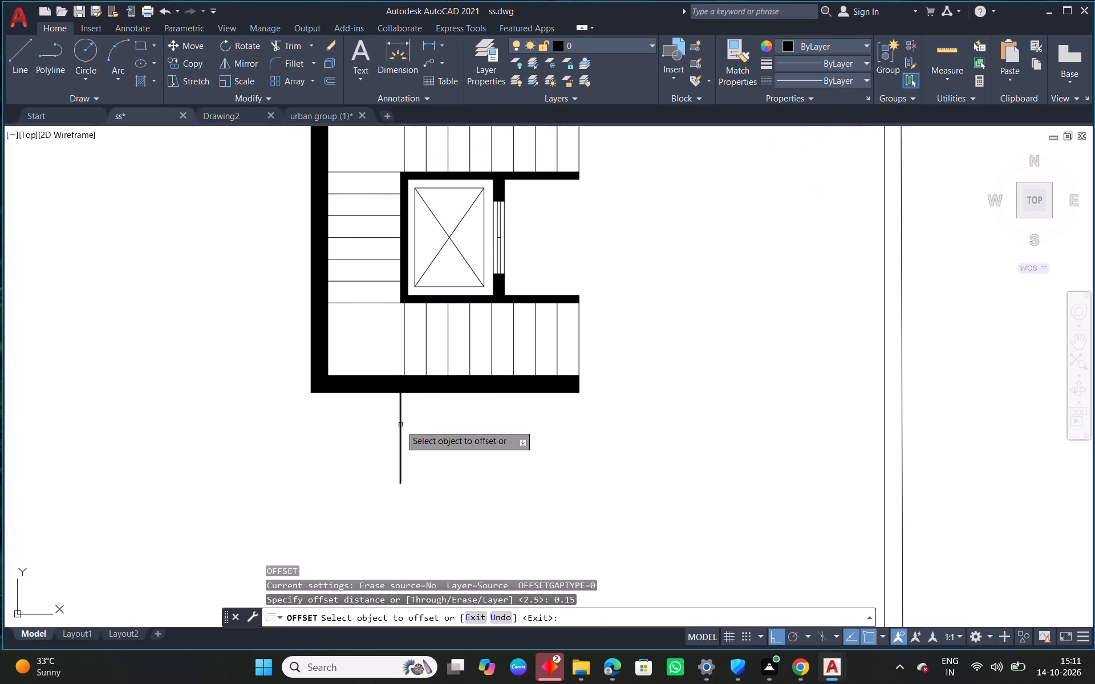
left_click_drag(400, 425, 411, 422)
left_click(452, 421)
scroll(469, 457, "down", 2)
middle_click_drag(518, 466, 523, 364)
right_click(504, 368)
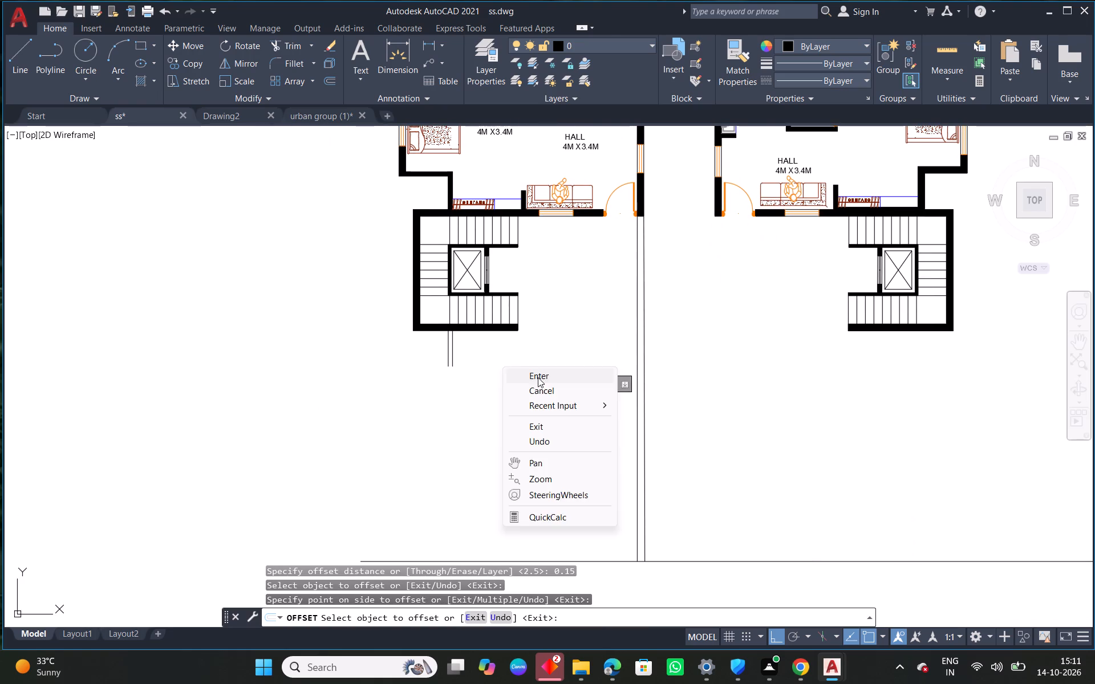
left_click(538, 378)
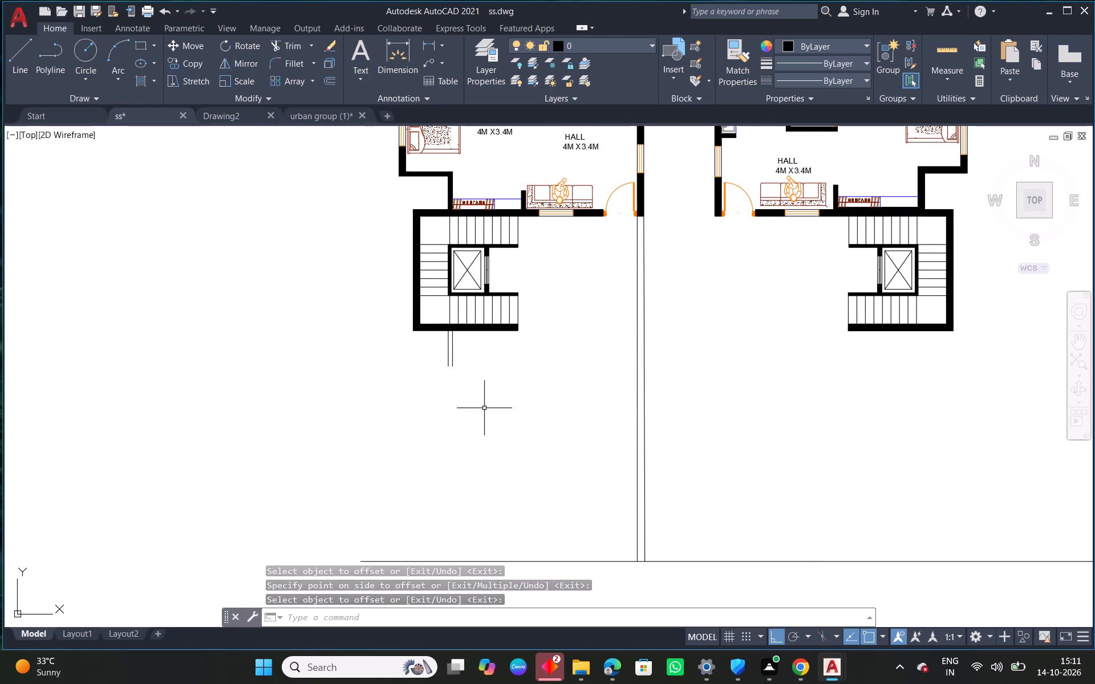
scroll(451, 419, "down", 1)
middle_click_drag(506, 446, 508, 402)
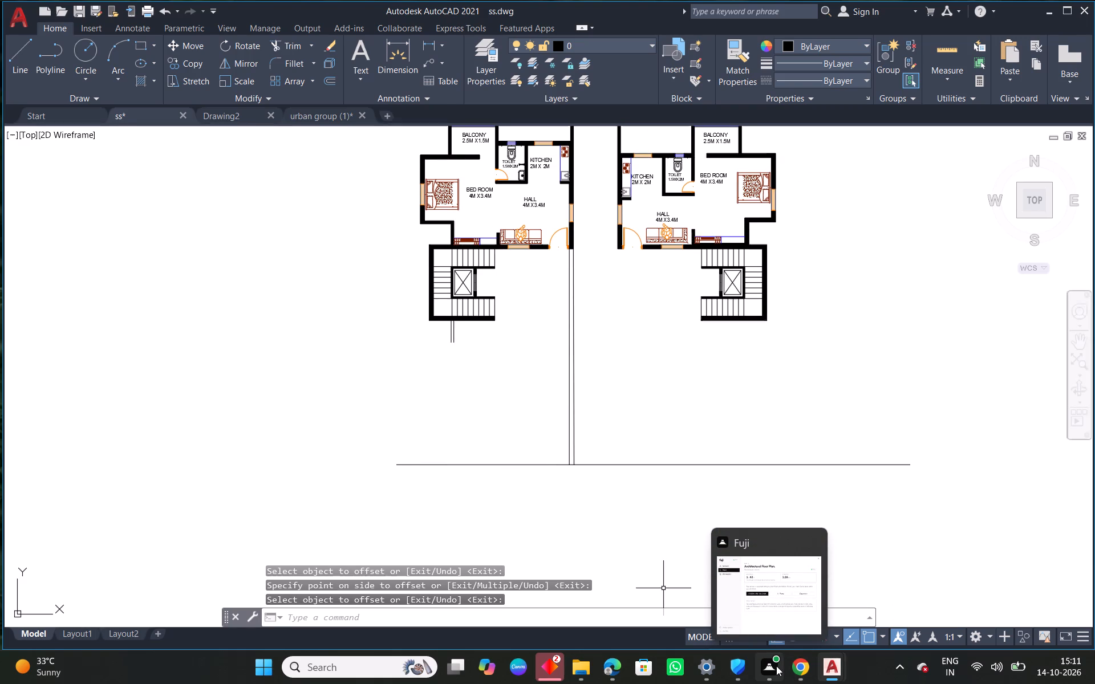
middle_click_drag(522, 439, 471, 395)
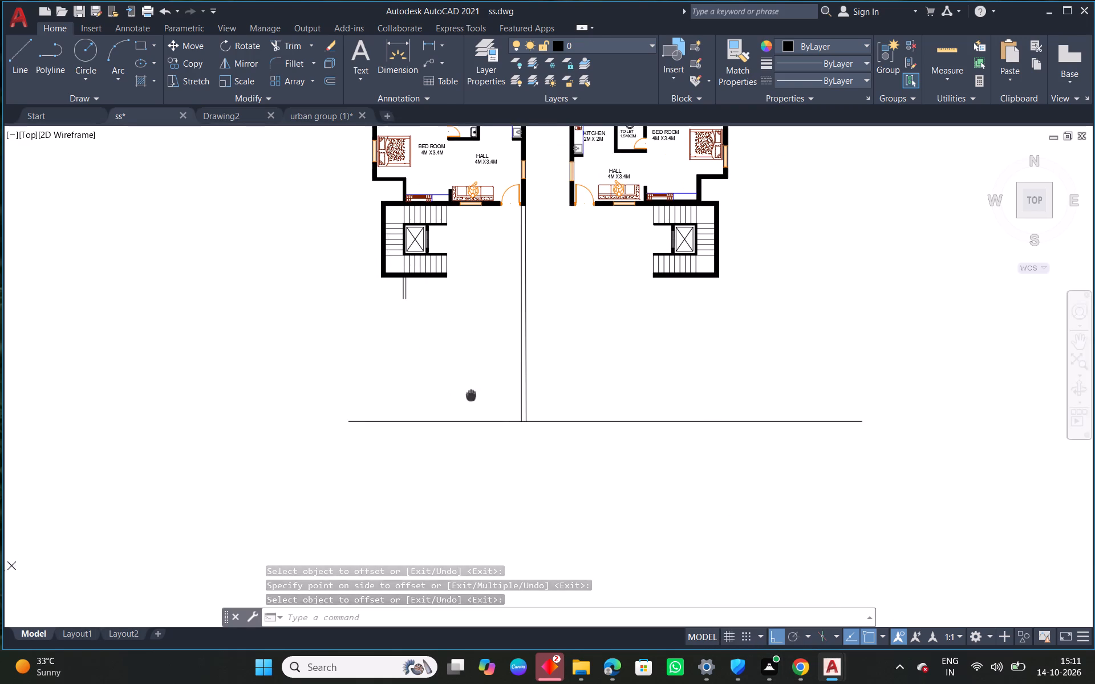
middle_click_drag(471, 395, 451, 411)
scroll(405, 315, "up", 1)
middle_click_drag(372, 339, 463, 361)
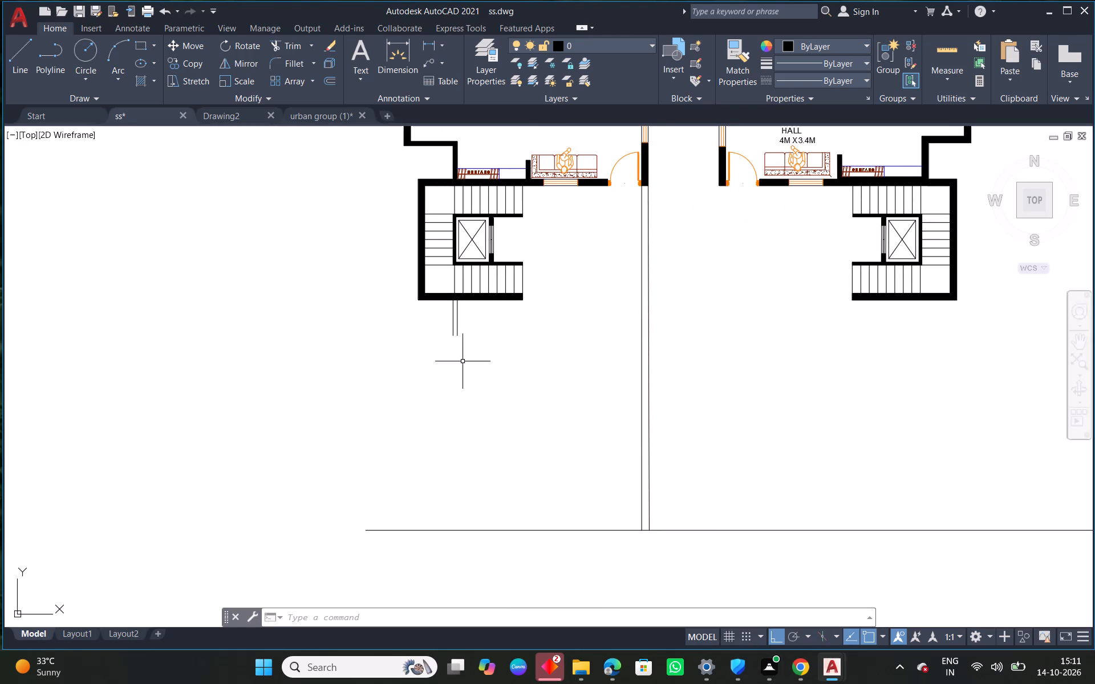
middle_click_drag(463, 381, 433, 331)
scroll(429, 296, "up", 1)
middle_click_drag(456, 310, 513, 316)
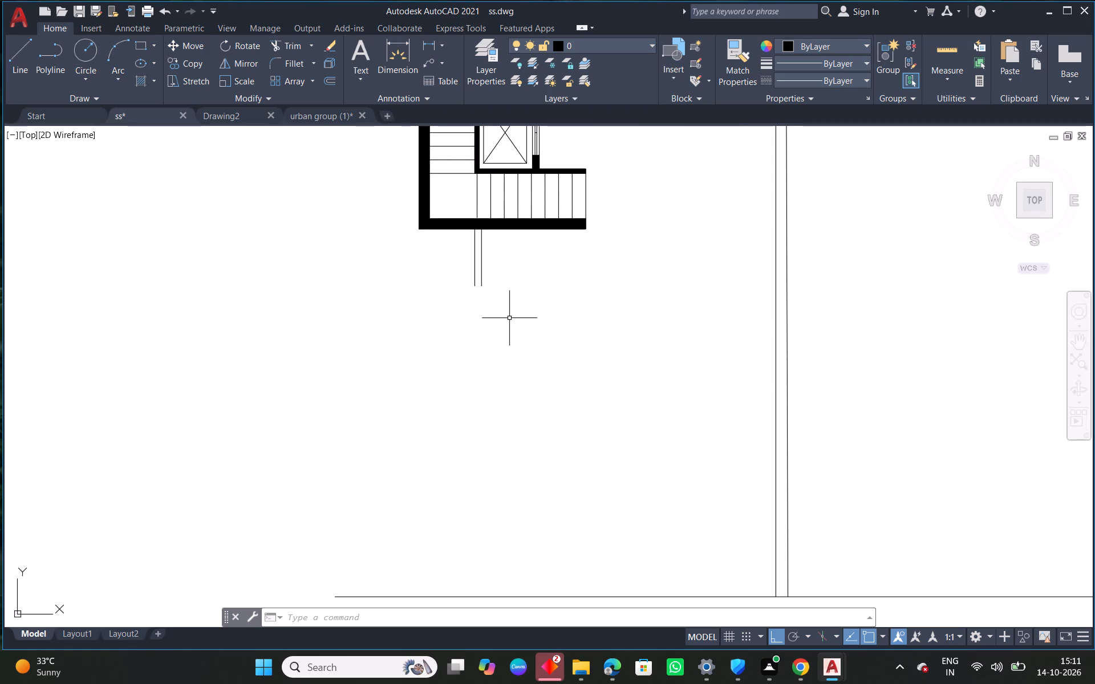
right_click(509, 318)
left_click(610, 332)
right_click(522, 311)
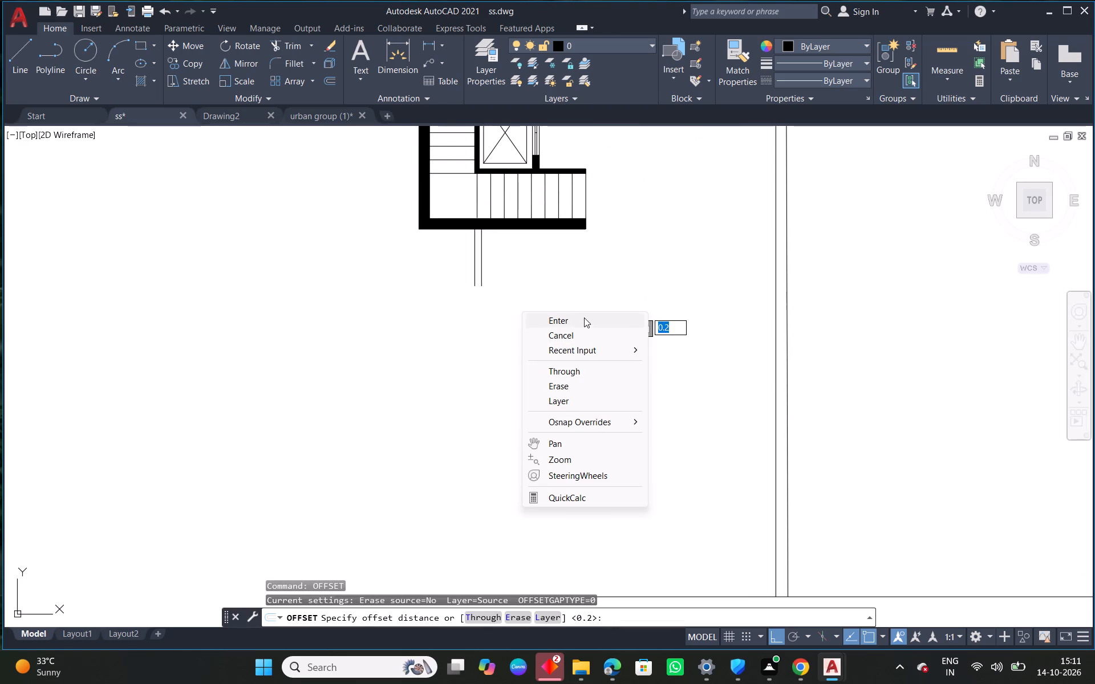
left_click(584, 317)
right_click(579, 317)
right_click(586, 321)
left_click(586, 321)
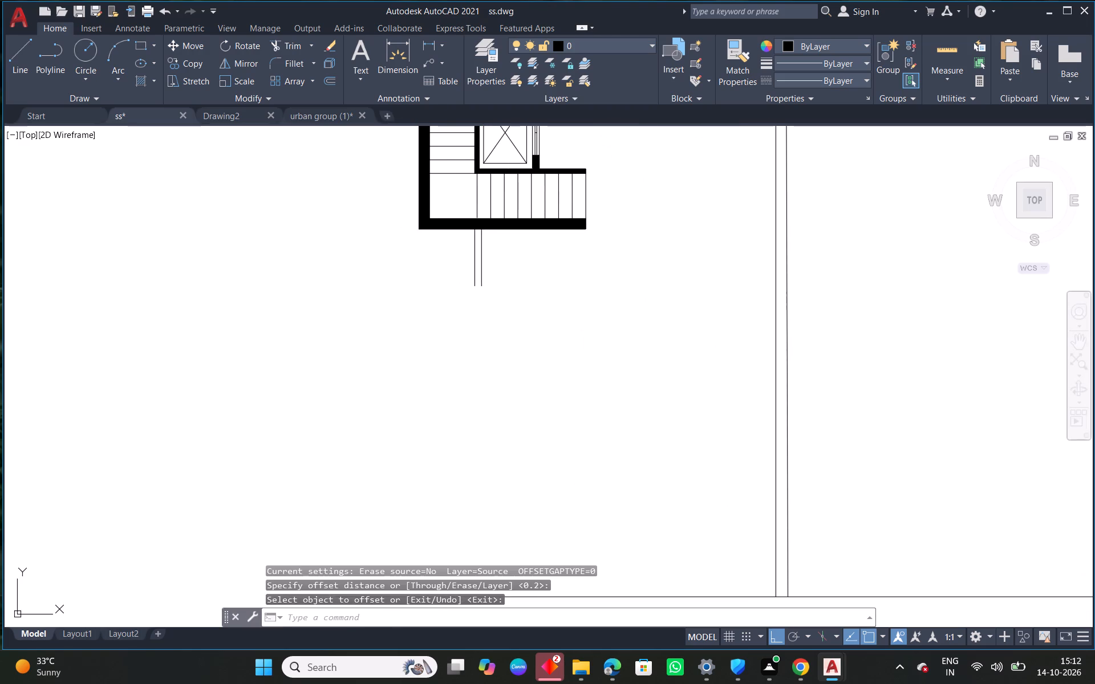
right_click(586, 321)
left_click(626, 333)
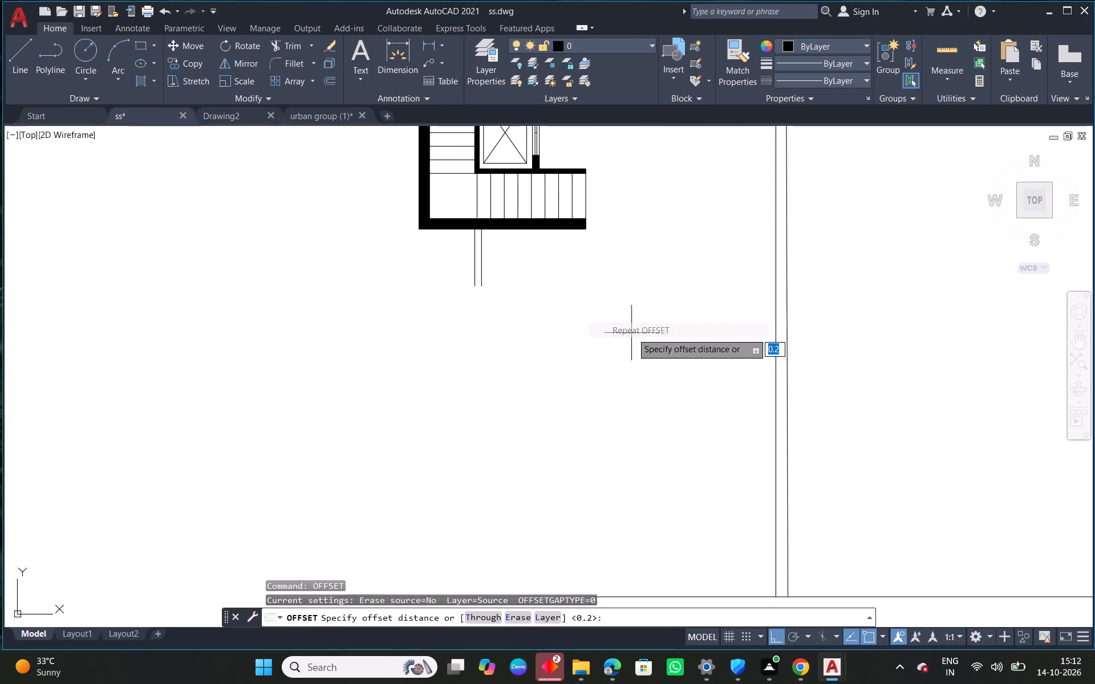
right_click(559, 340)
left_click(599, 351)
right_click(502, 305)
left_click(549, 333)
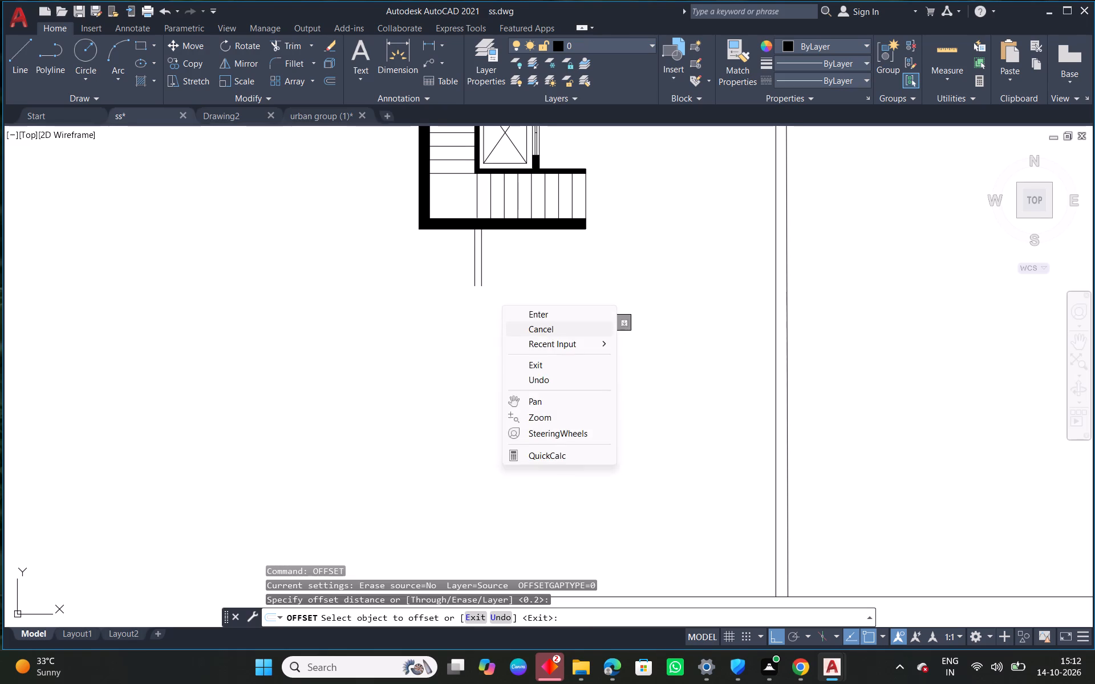
Draw a 2.5 long horizontal line towards the passage from the lower end of the offset line below the left staircase.
right_click(552, 318)
left_click(600, 343)
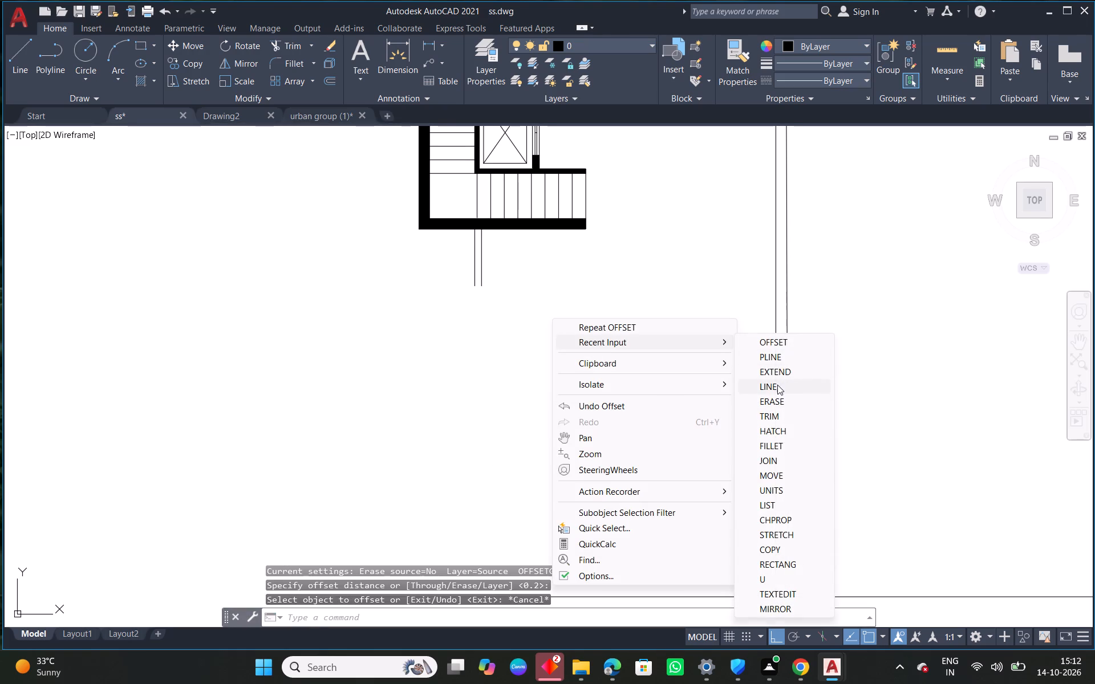
left_click(777, 385)
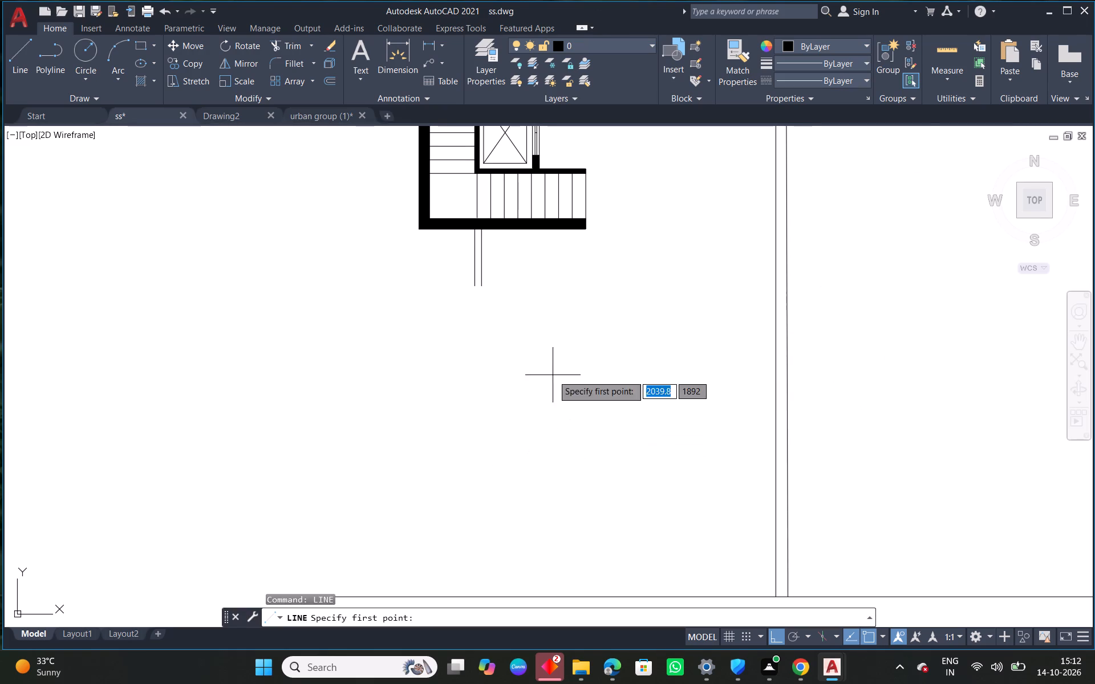
scroll(542, 292, "up", 1)
middle_click_drag(607, 295, 564, 334)
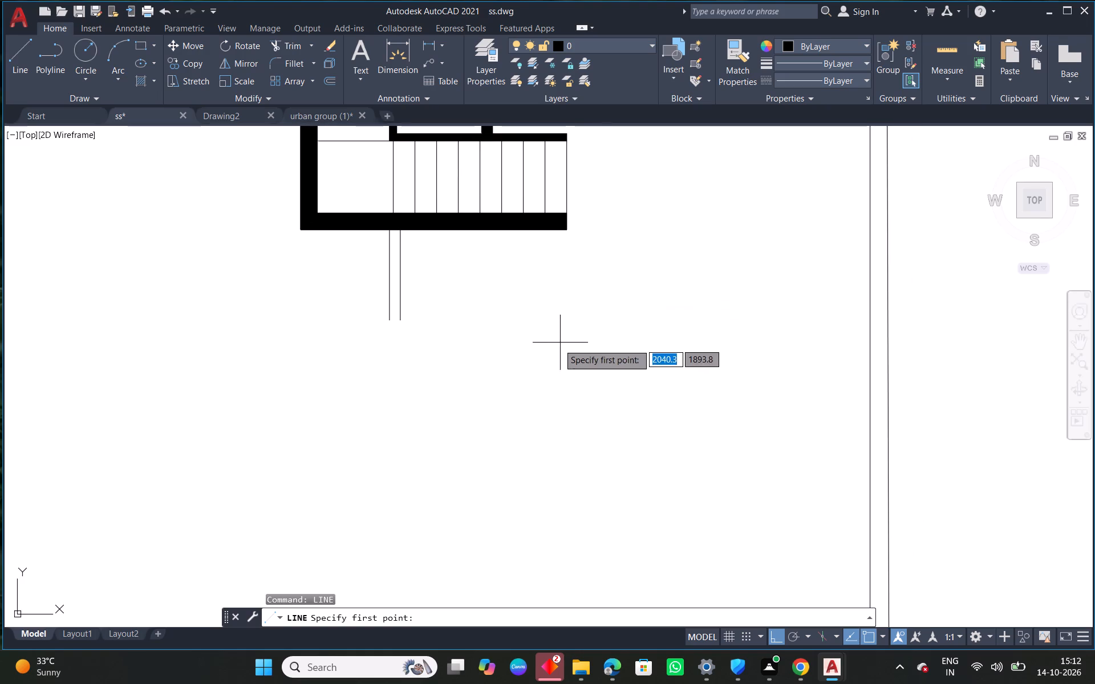
scroll(521, 331, "up", 1)
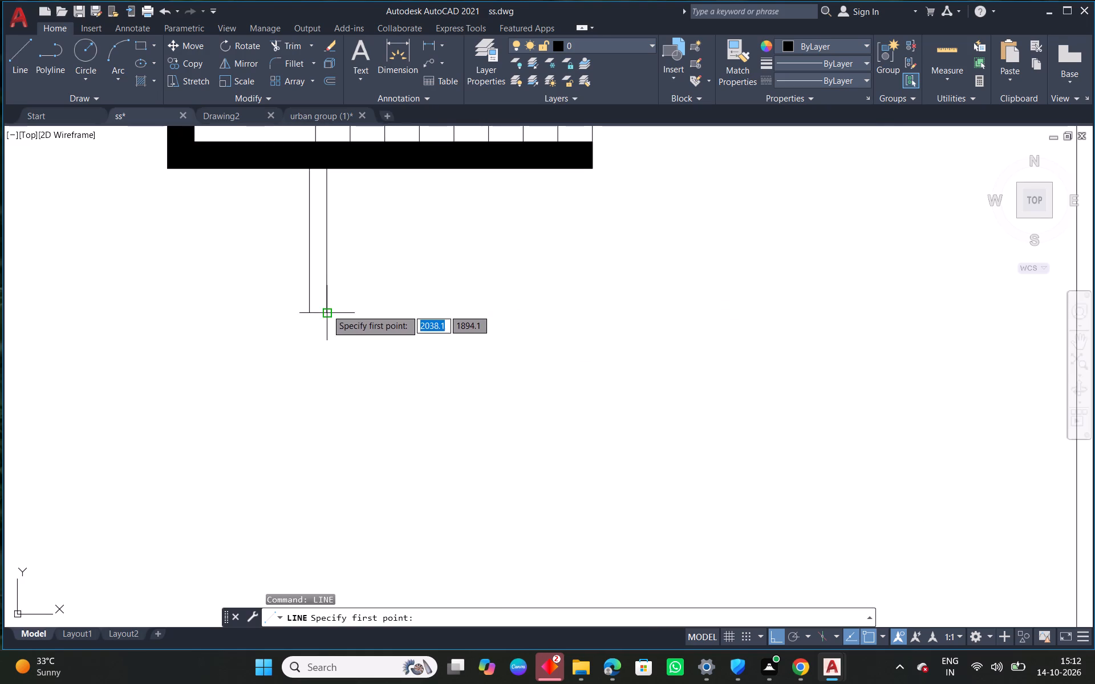
left_click(327, 310)
type("2.5")
key("Return")
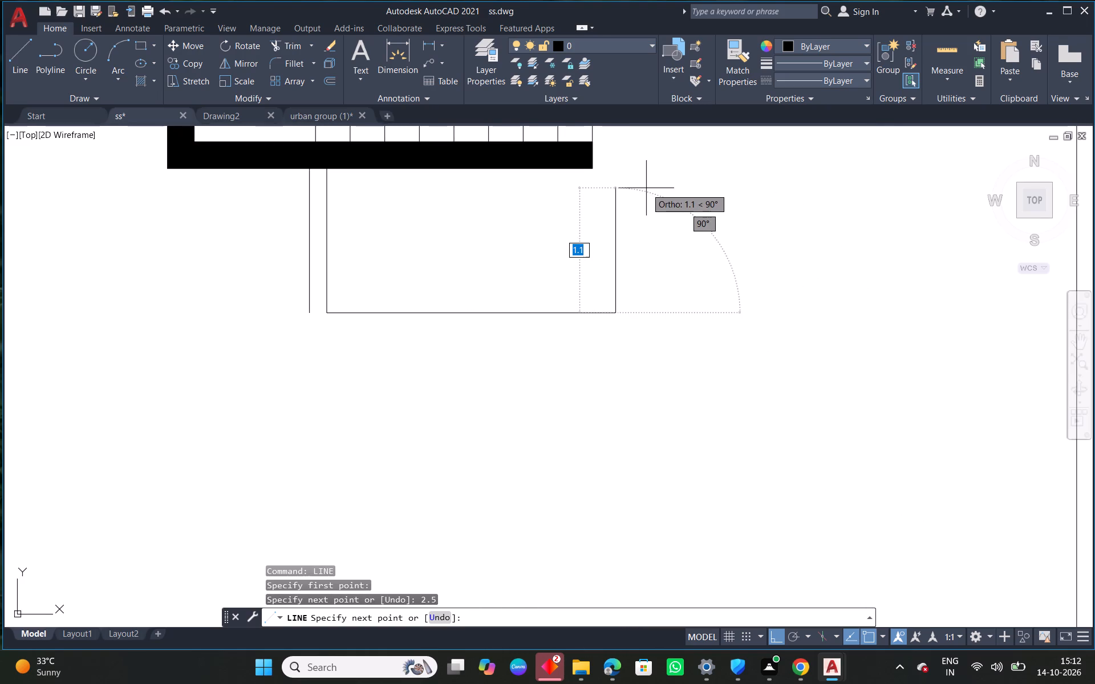
middle_click_drag(644, 182, 634, 243)
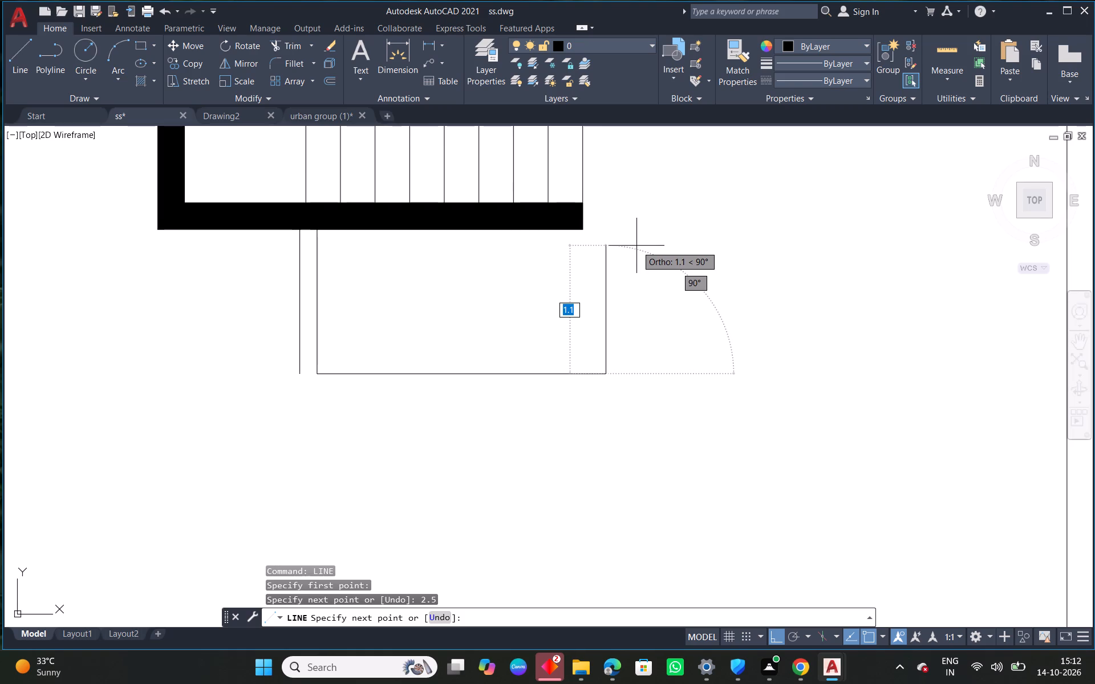
right_click(636, 246)
left_click(691, 254)
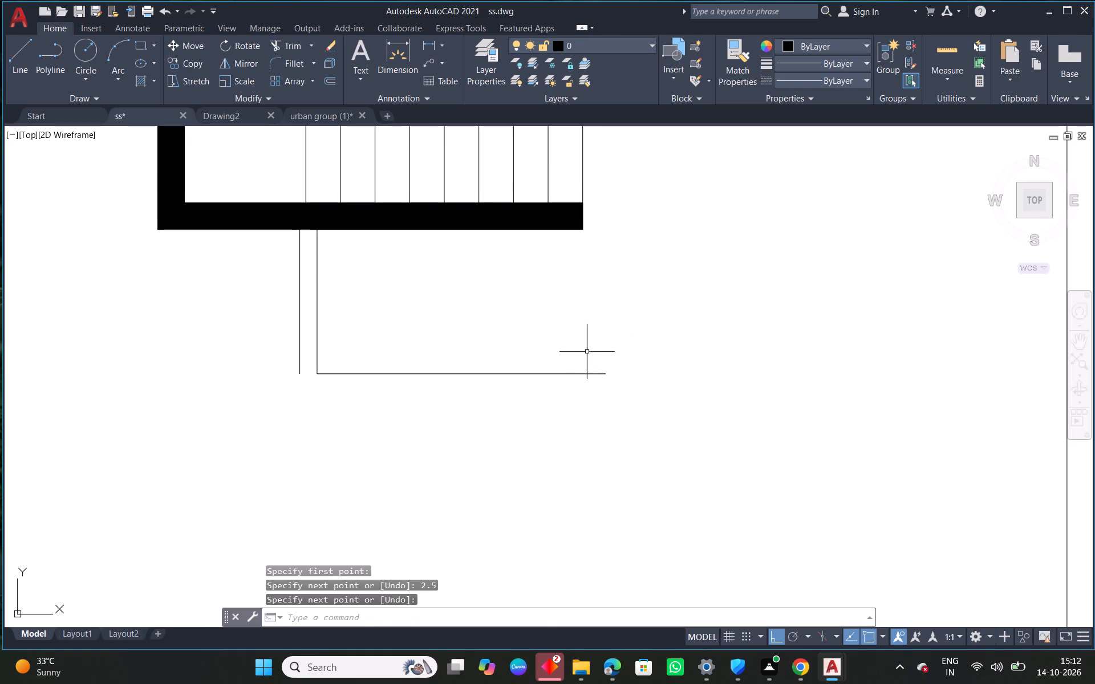
List the properties of the horizontal line below the left staircase.
left_click(565, 377)
left_click(557, 370)
right_click(559, 366)
left_click(628, 36)
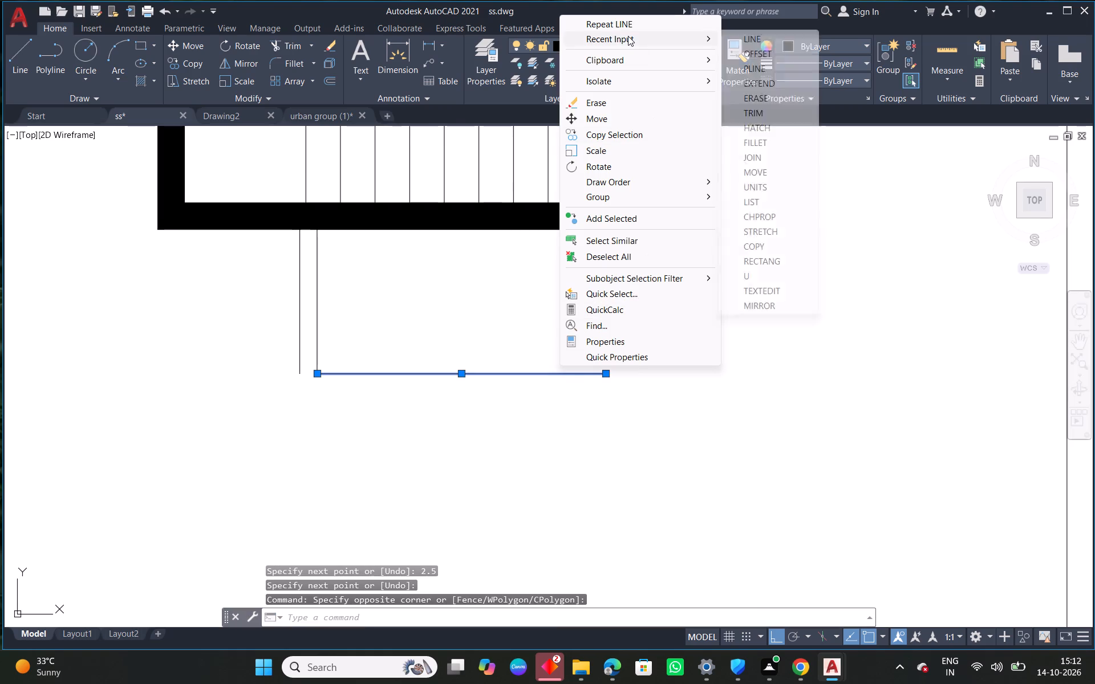
left_click(755, 206)
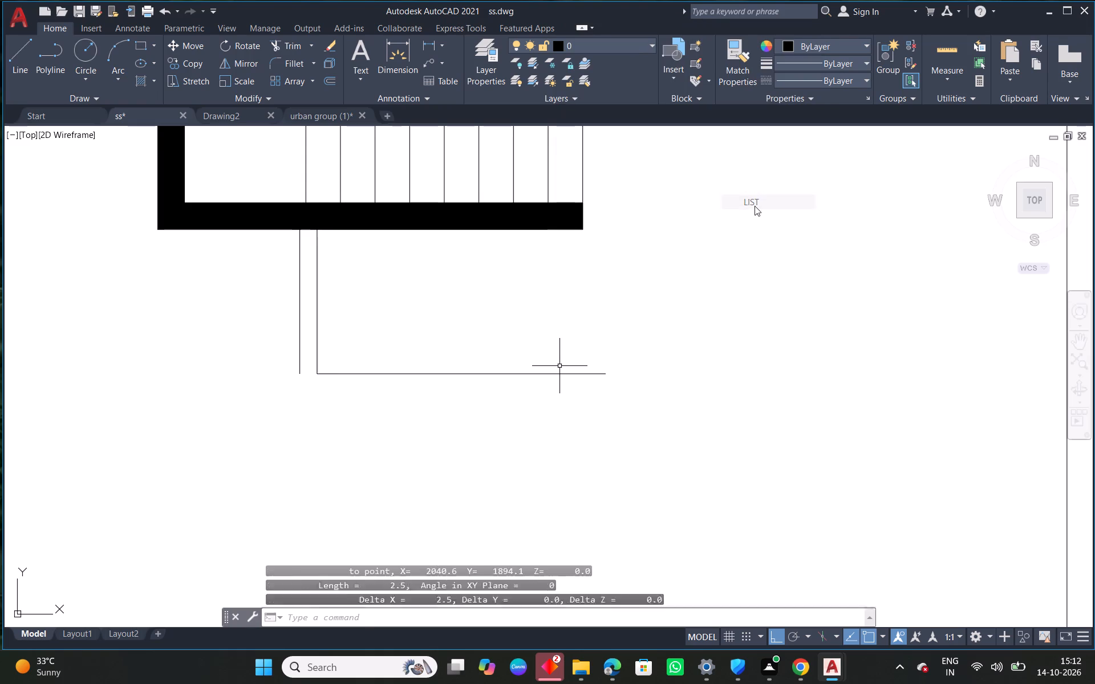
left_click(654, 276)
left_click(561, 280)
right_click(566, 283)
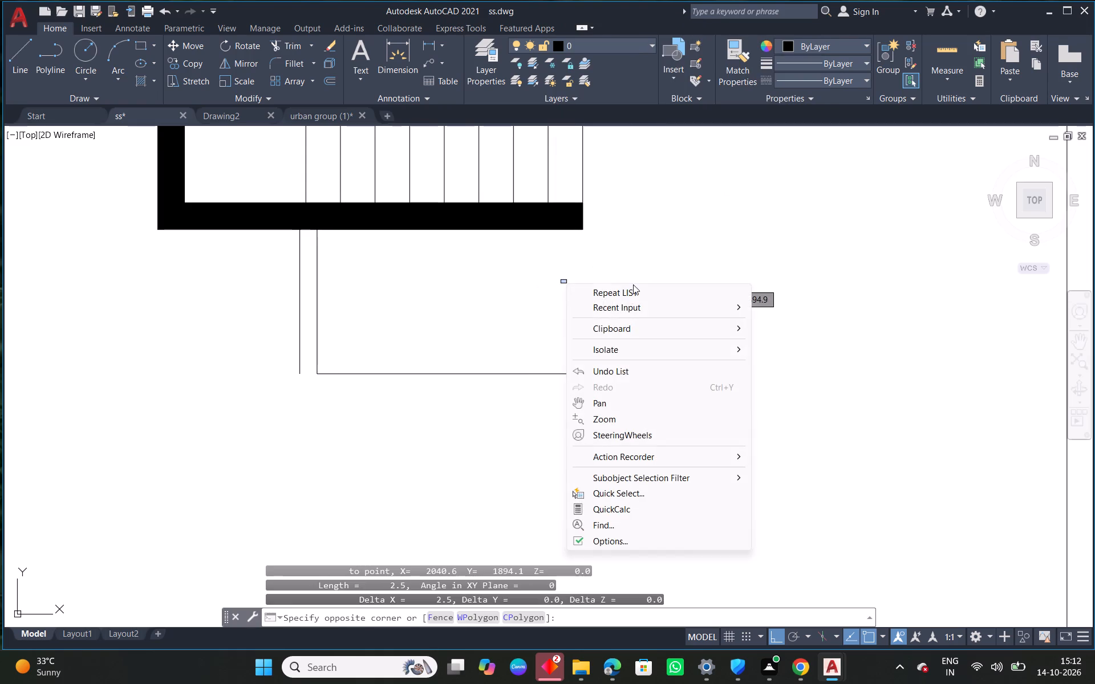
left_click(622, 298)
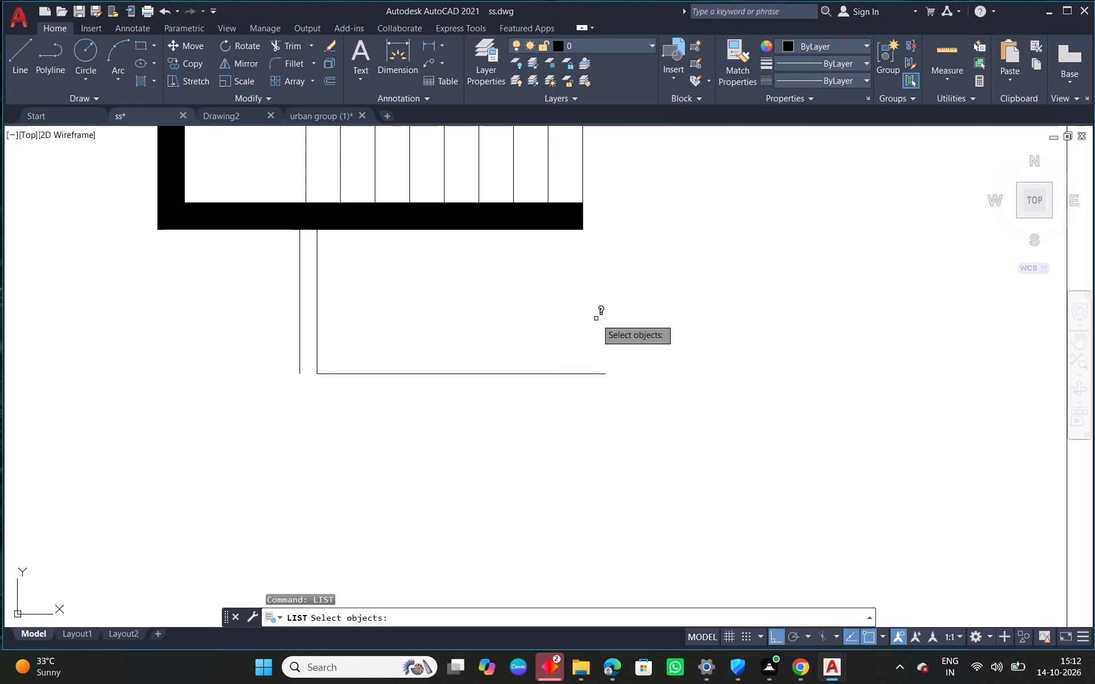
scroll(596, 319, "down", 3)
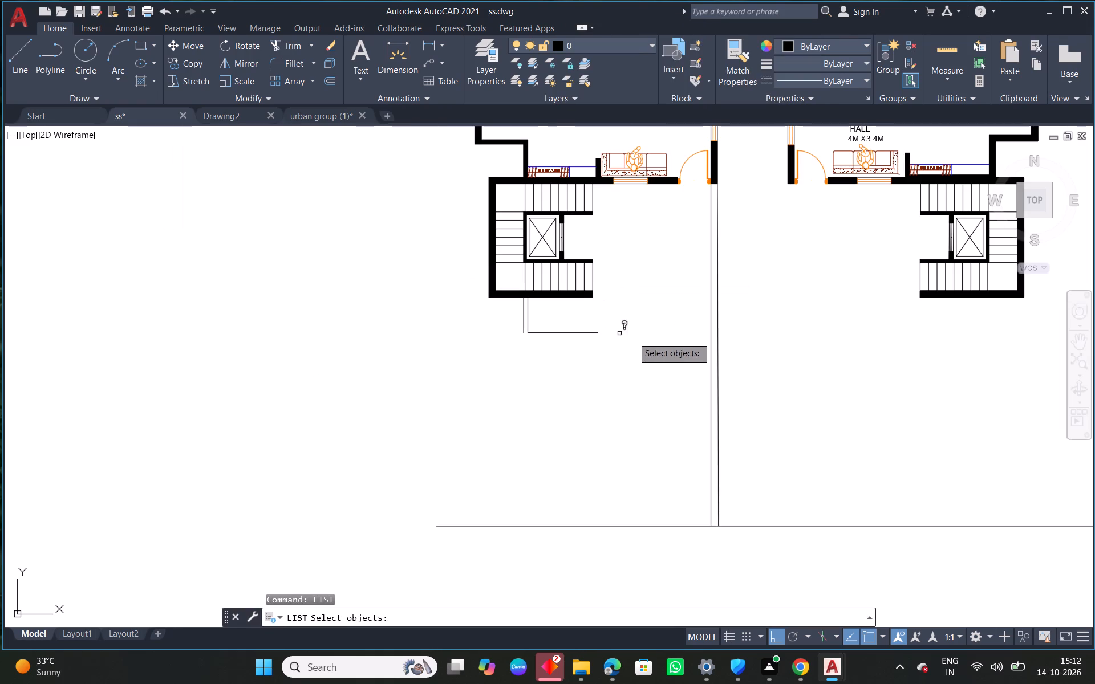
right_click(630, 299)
Draw a 1.5 long vertical line upward from the passage-side end of the horizontal line below the left staircase.
scroll(638, 315, "up", 1)
middle_click_drag(581, 344, 602, 352)
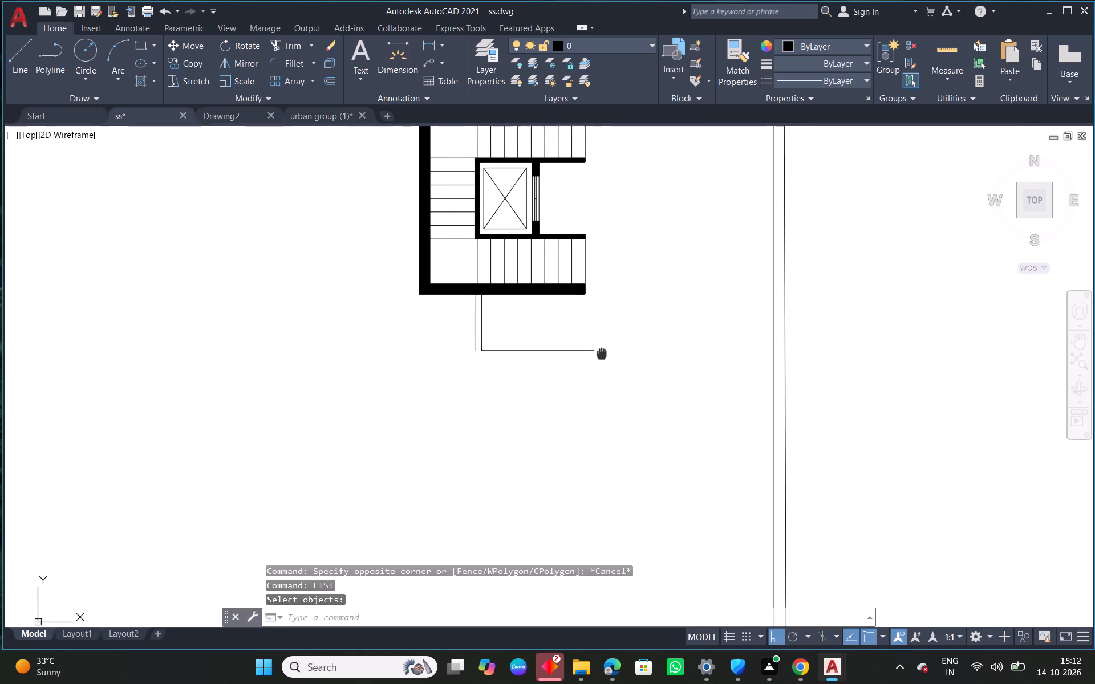
middle_click_drag(602, 352, 618, 361)
scroll(610, 367, "up", 1)
right_click(617, 327)
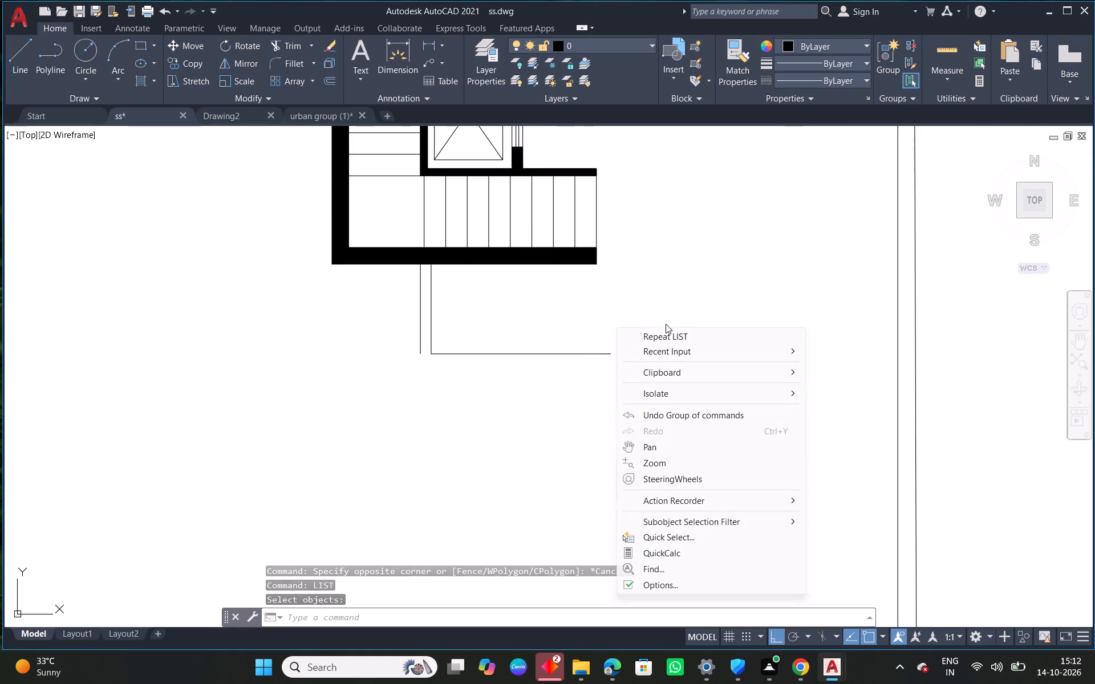
left_click(674, 361)
left_click(680, 352)
left_click(834, 365)
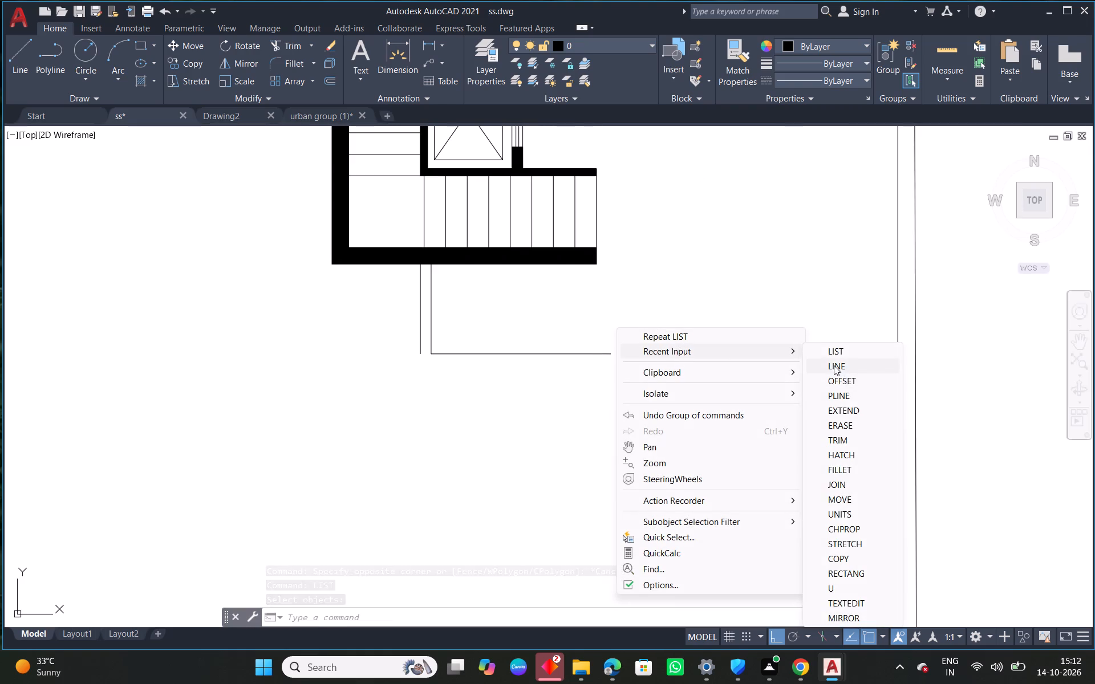
left_click(613, 353)
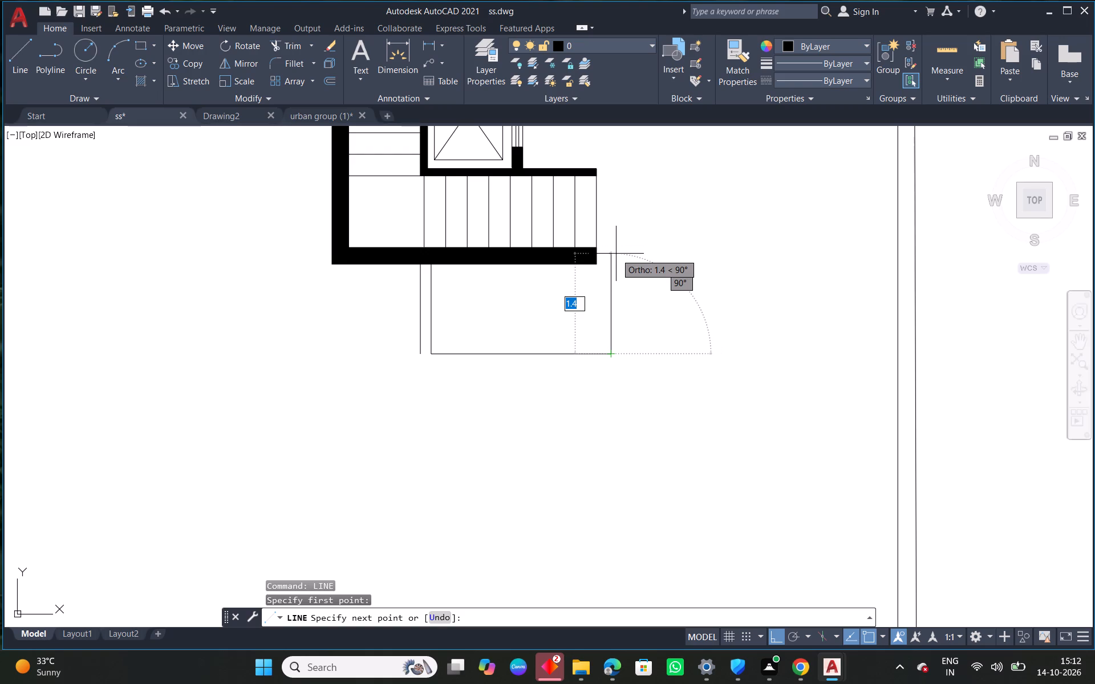
type("1.5")
key("Return")
key("Return")
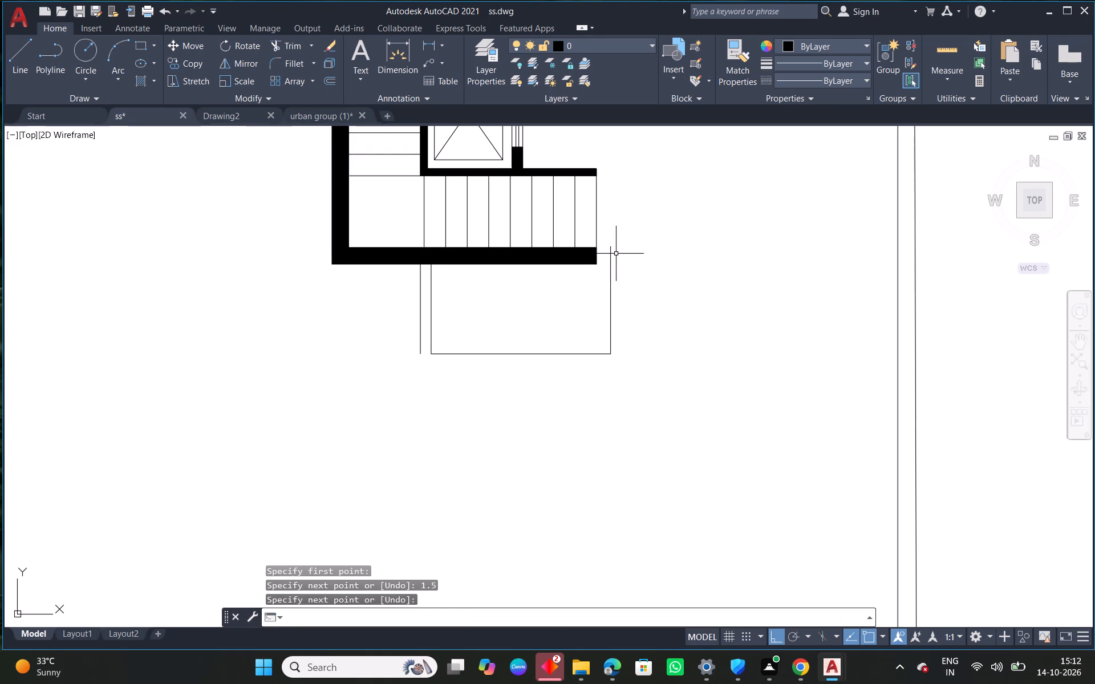
Offset the 1.5 long vertical line below the left staircase by 0.15 towards the central passage.
type("O 0.15")
key("Return")
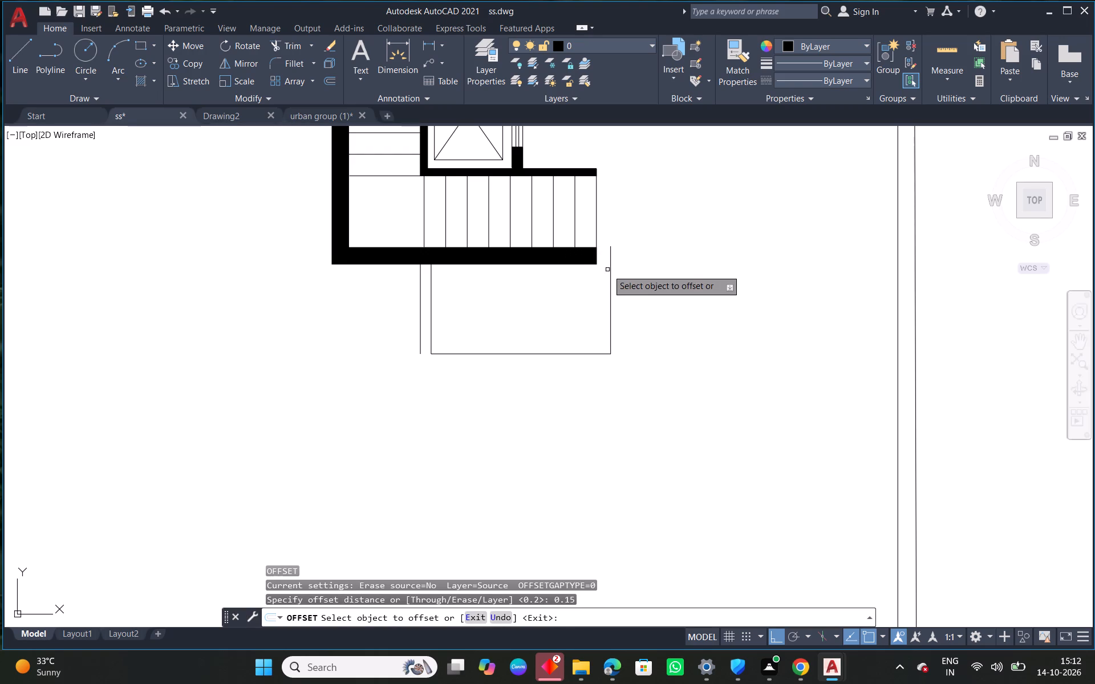
left_click(613, 274)
left_click(664, 285)
right_click(629, 249)
left_click(677, 256)
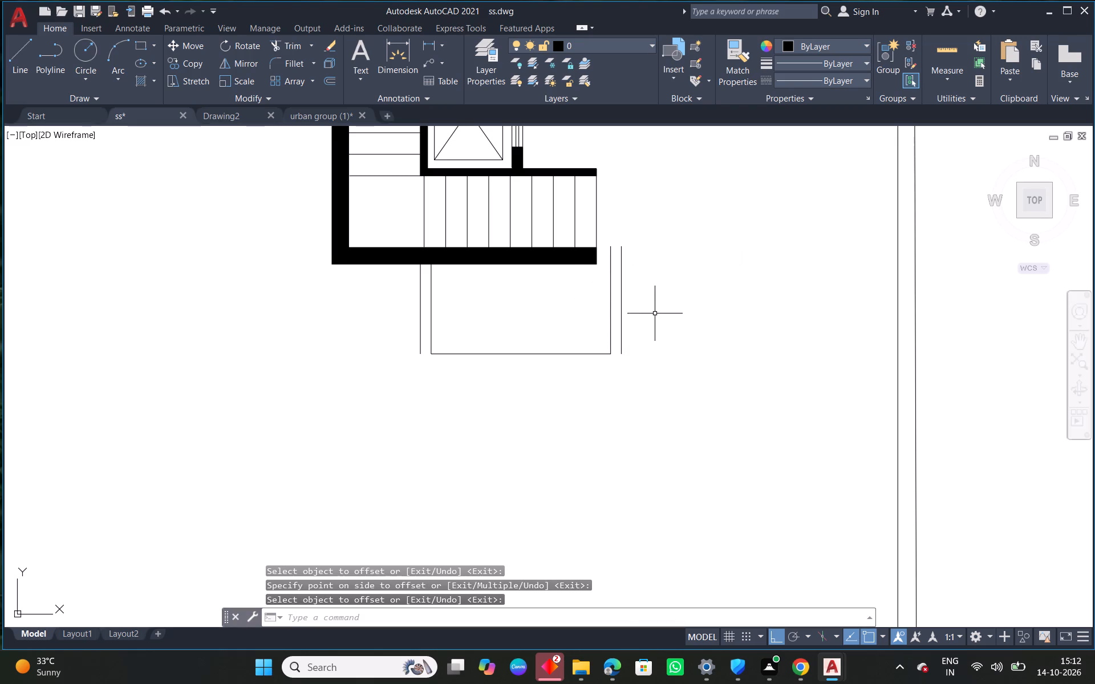
List the properties of the inner passage-side vertical line below the left staircase.
left_click(611, 311)
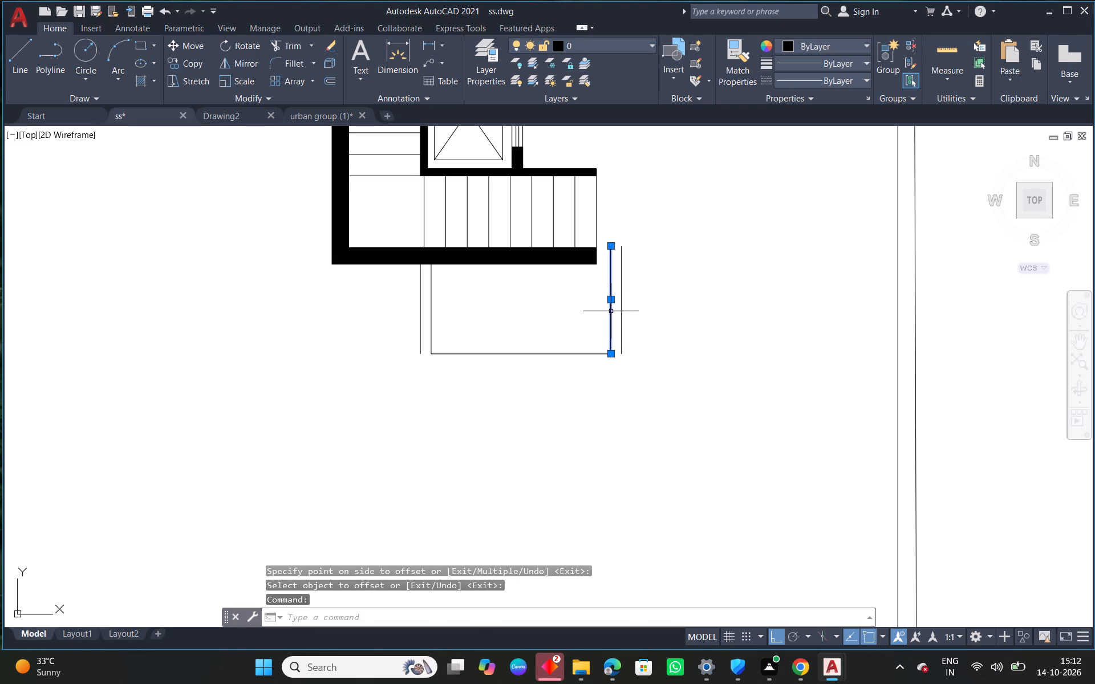
type("LI")
key("space")
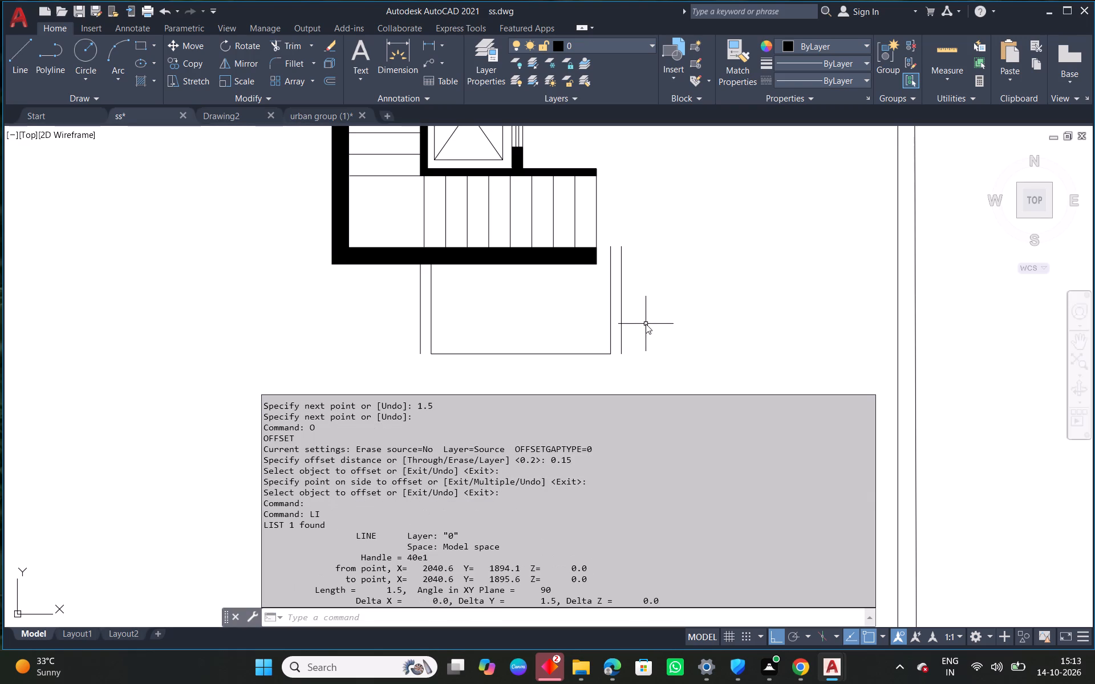
Move the five lines of the space below the left staircase down, clear of the black staircase wall.
left_click_drag(667, 315, 656, 317)
left_click_drag(650, 294, 629, 308)
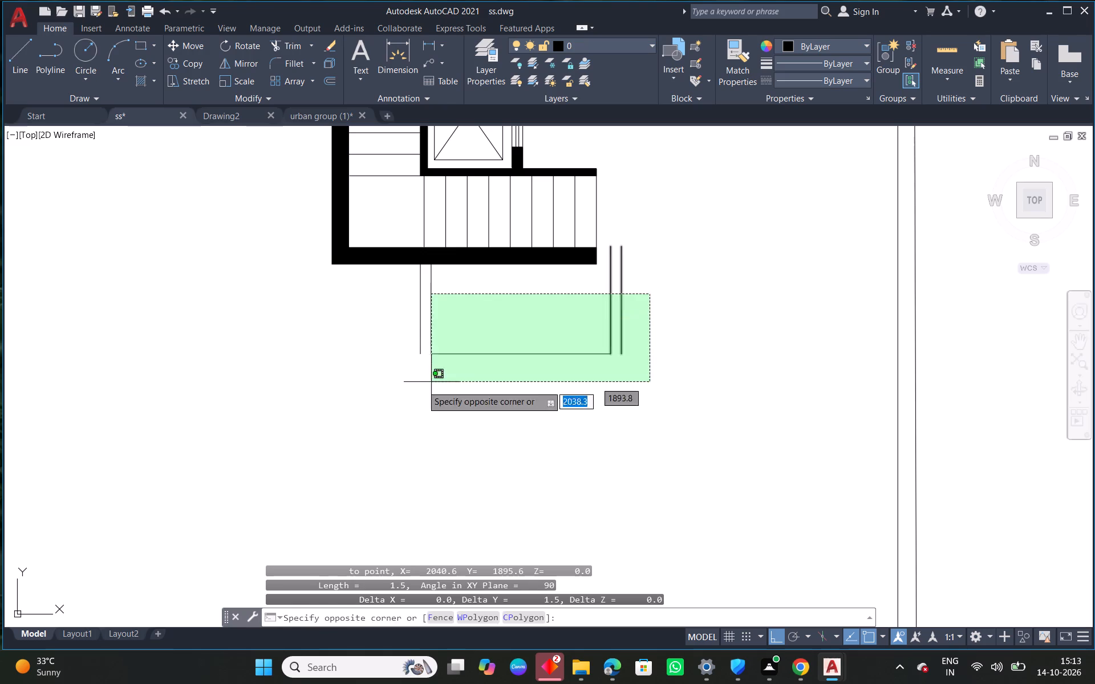
left_click(379, 400)
type("M")
key("space")
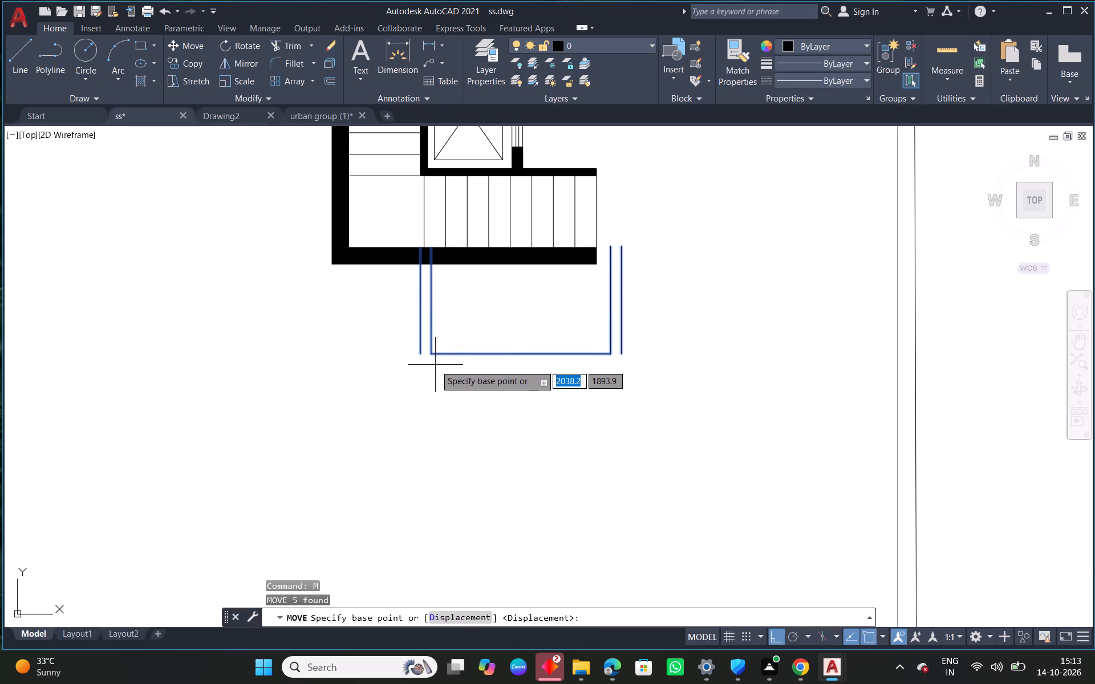
scroll(578, 236, "up", 1)
left_click(629, 253)
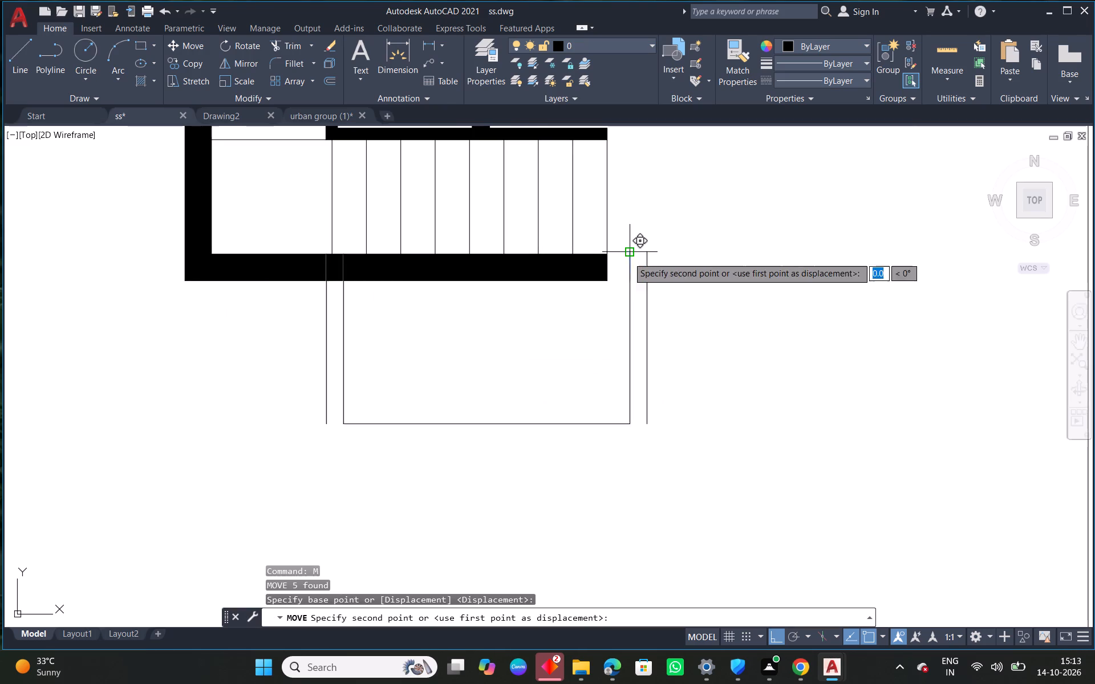
left_click(630, 282)
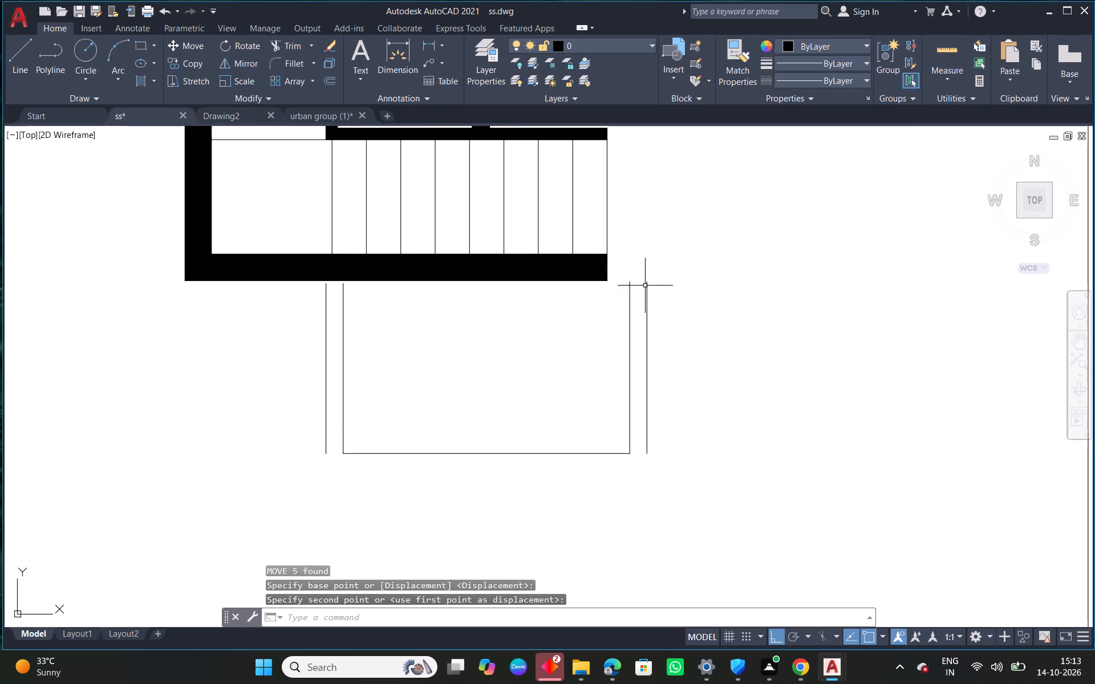
Move the same five lines up so the outer vertical line's top end meets the staircase wall's lower edge.
scroll(693, 304, "down", 1)
middle_click_drag(739, 383, 716, 348)
left_click_drag(709, 319, 670, 327)
left_click(420, 382)
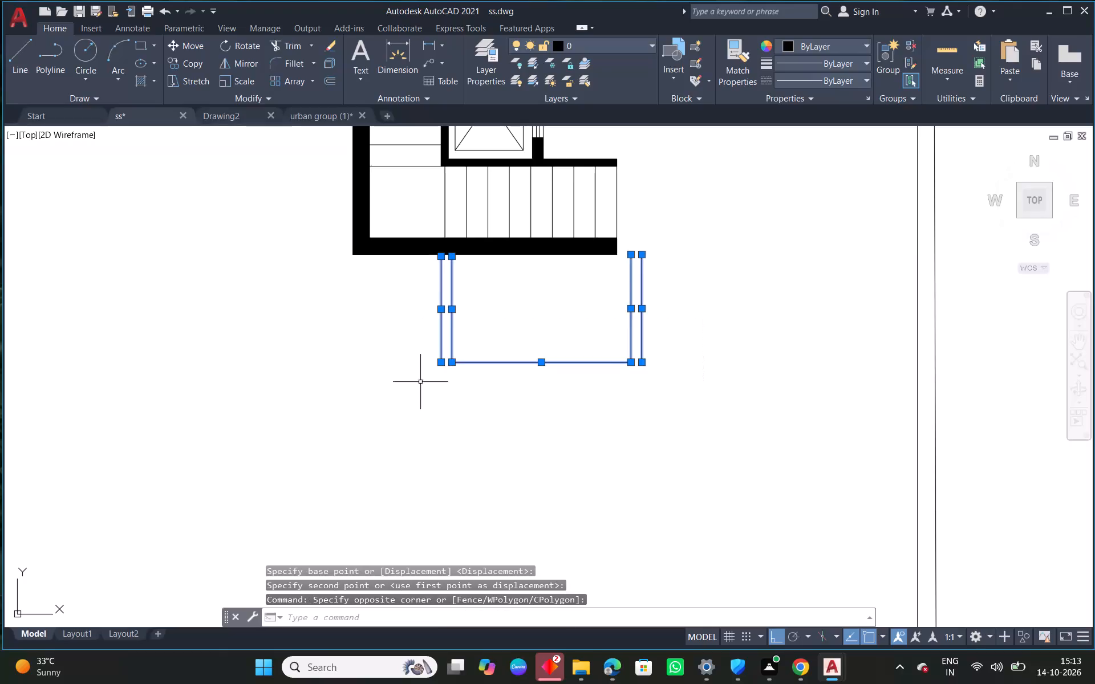
scroll(451, 263, "up", 2)
type("M")
key("space")
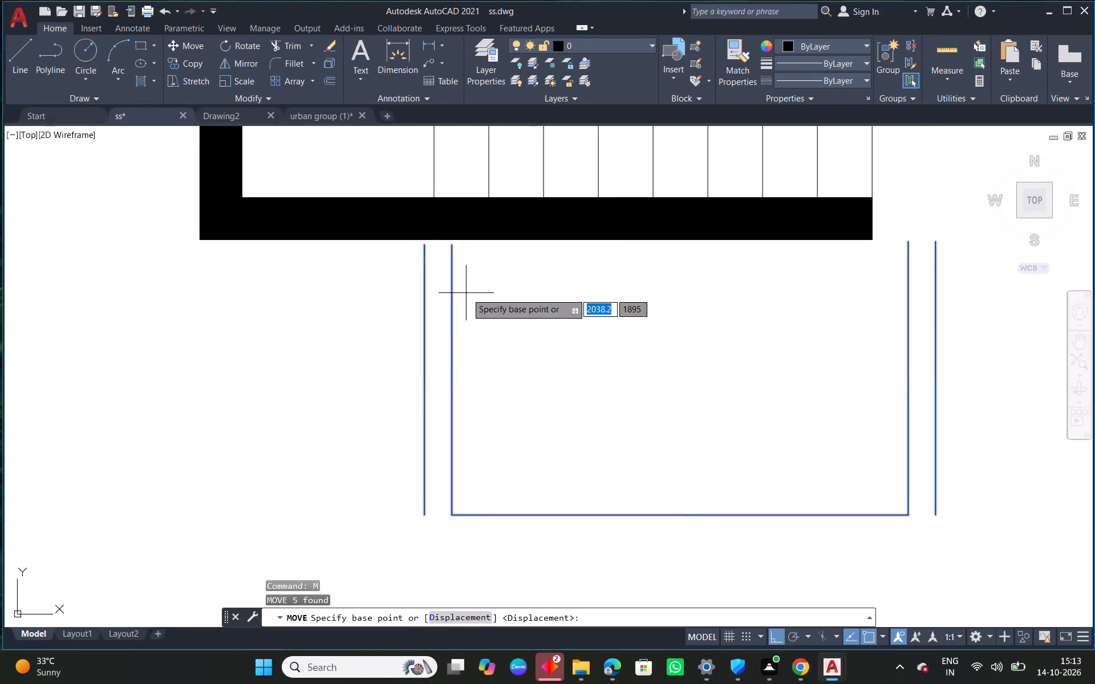
scroll(420, 227, "up", 2)
left_click(406, 261)
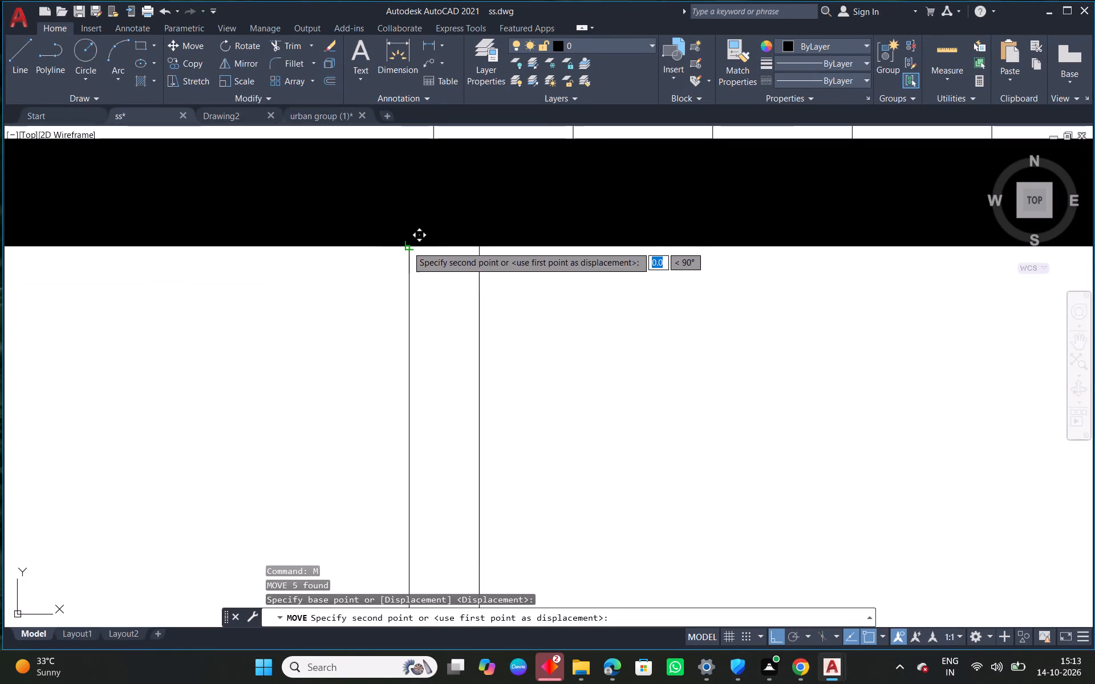
left_click(407, 246)
Offset the horizontal bottom line of the space below the left staircase downward by 0.15.
scroll(488, 288, "down", 3)
scroll(594, 386, "down", 1)
middle_click_drag(706, 430, 690, 396)
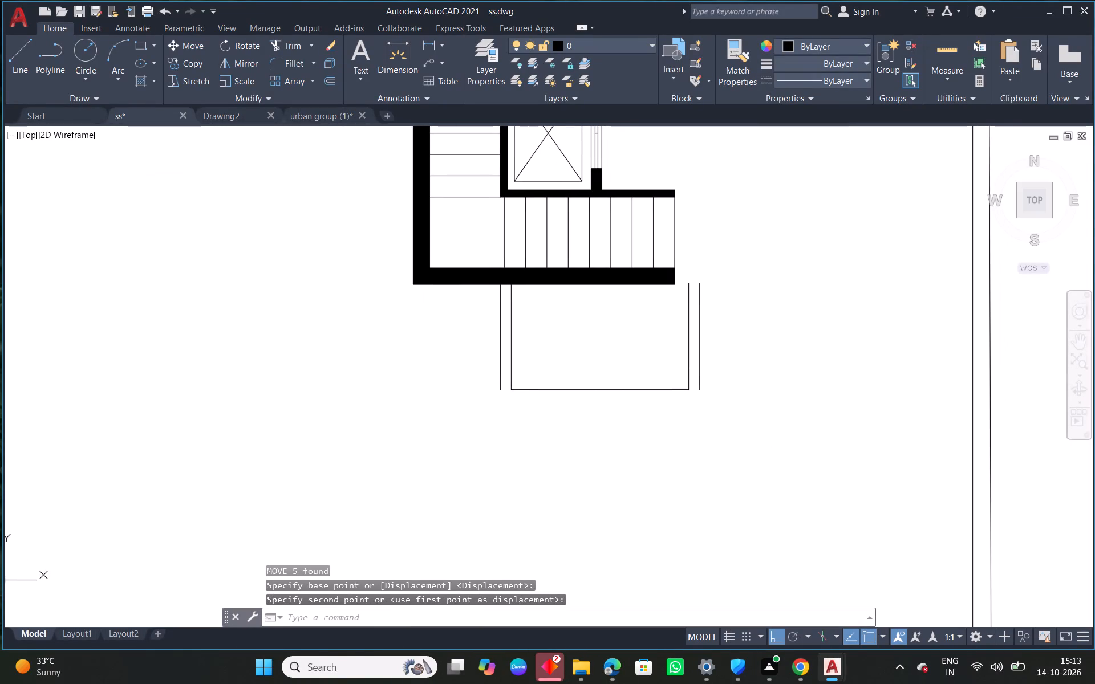
type("O")
key("space")
type("0.15")
key("Return")
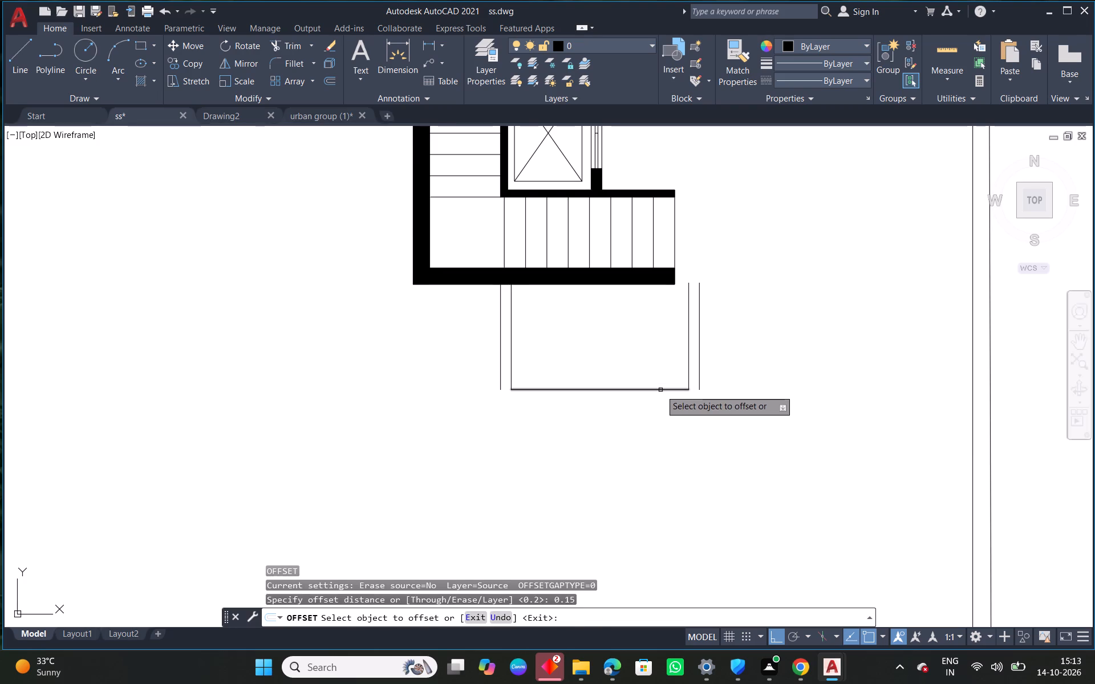
left_click(660, 408)
left_click(656, 390)
left_click(649, 439)
right_click(433, 411)
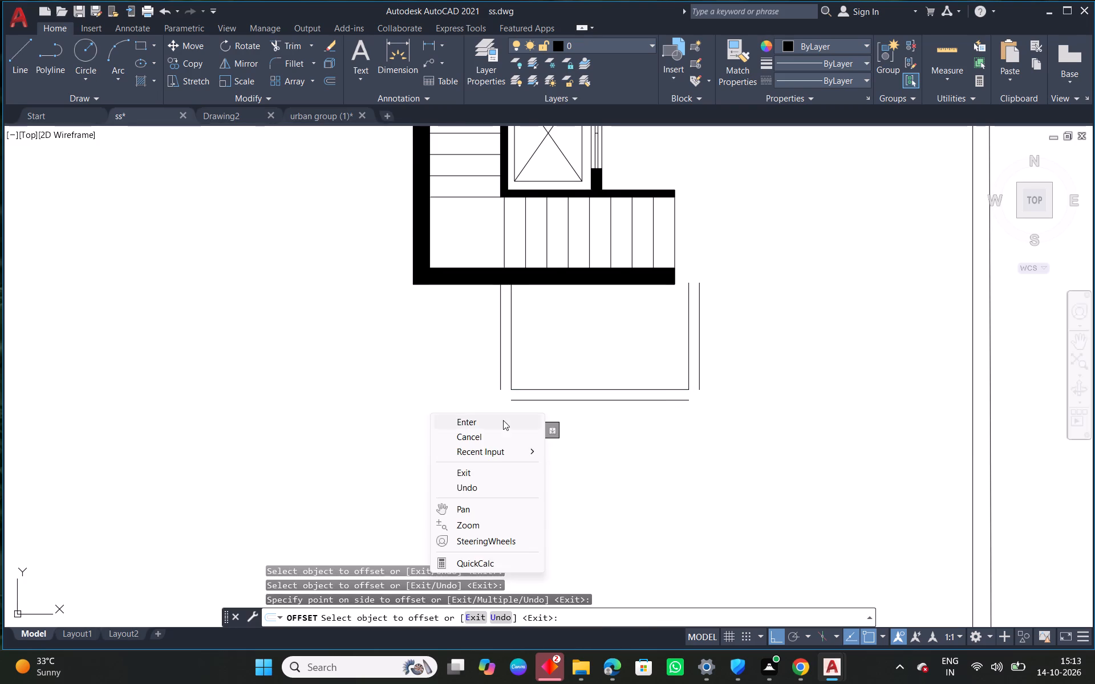
left_click(503, 420)
Fillet the offset bottom line and the outer passage-side vertical line into a square corner.
middle_click_drag(589, 479, 609, 405)
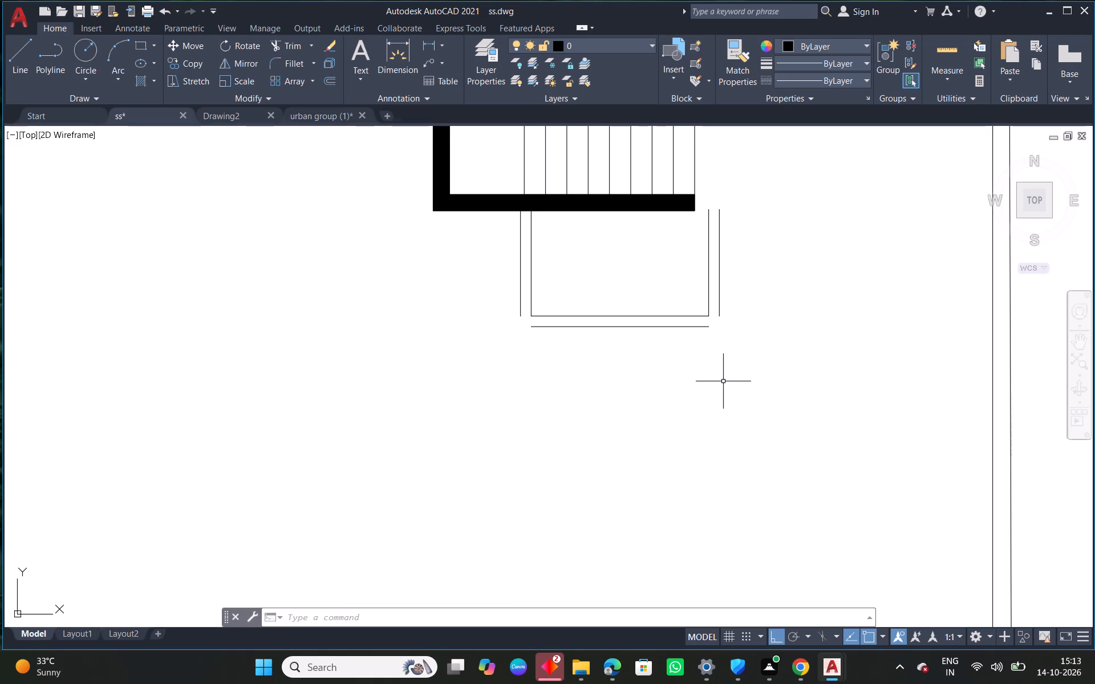
right_click(668, 367)
left_click(724, 398)
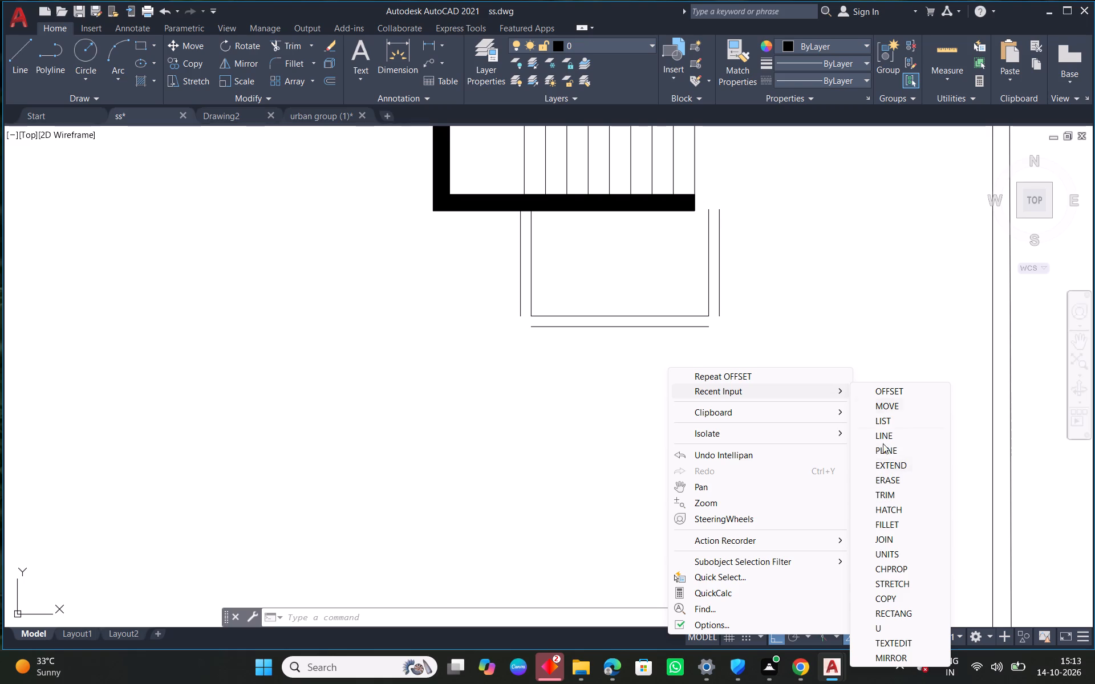
left_click(891, 523)
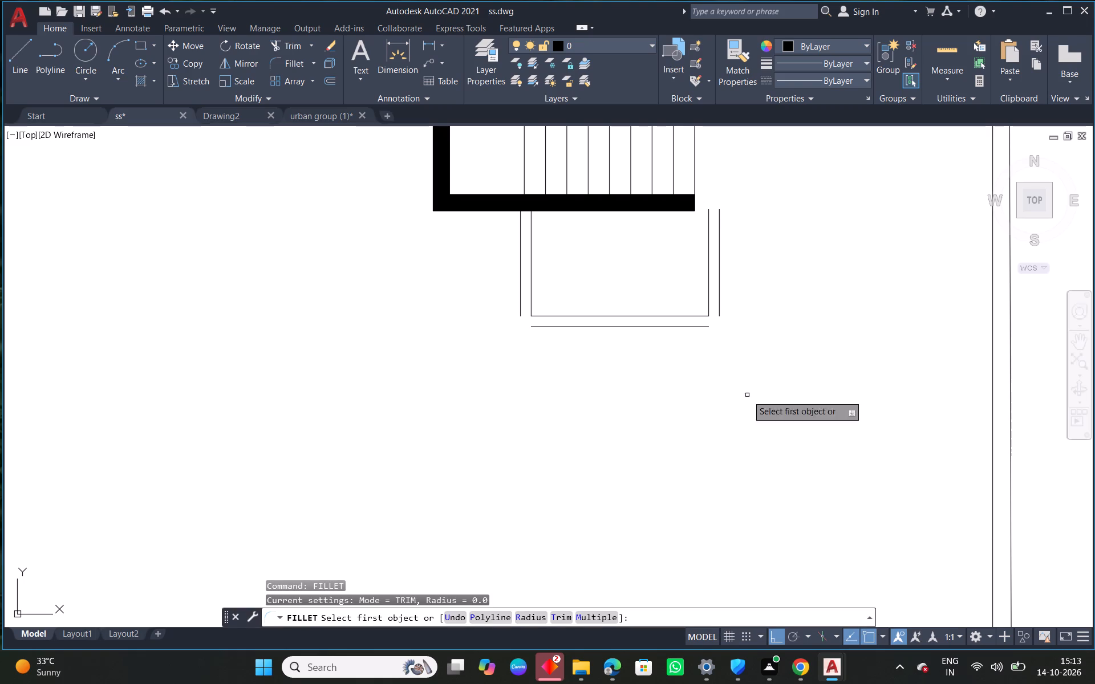
left_click(703, 328)
left_click(719, 312)
Draw a 4 long horizontal line from the outer passage-side corner, heading away from the passage along the offset bottom line.
right_click(559, 283)
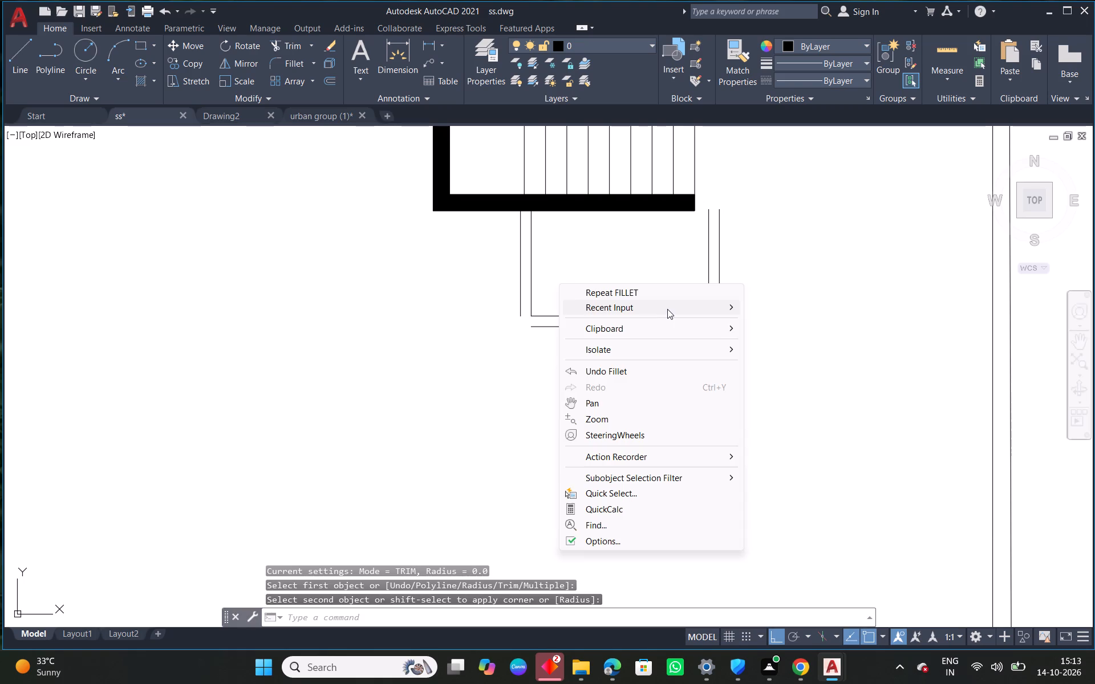
left_click(669, 313)
left_click(781, 367)
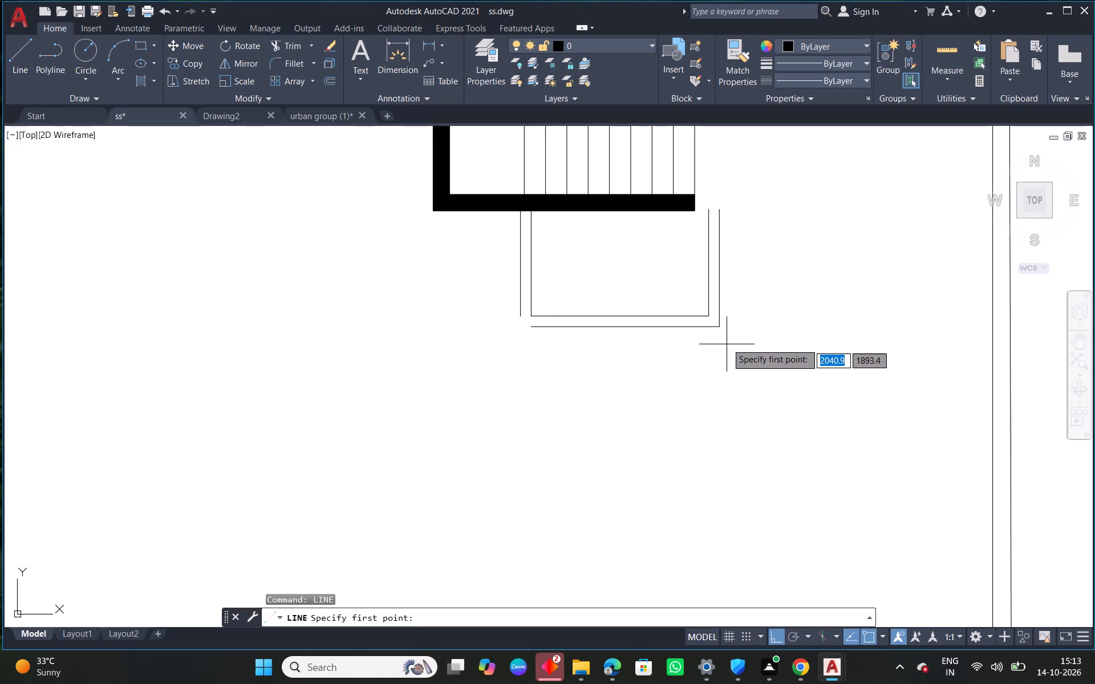
left_click(720, 325)
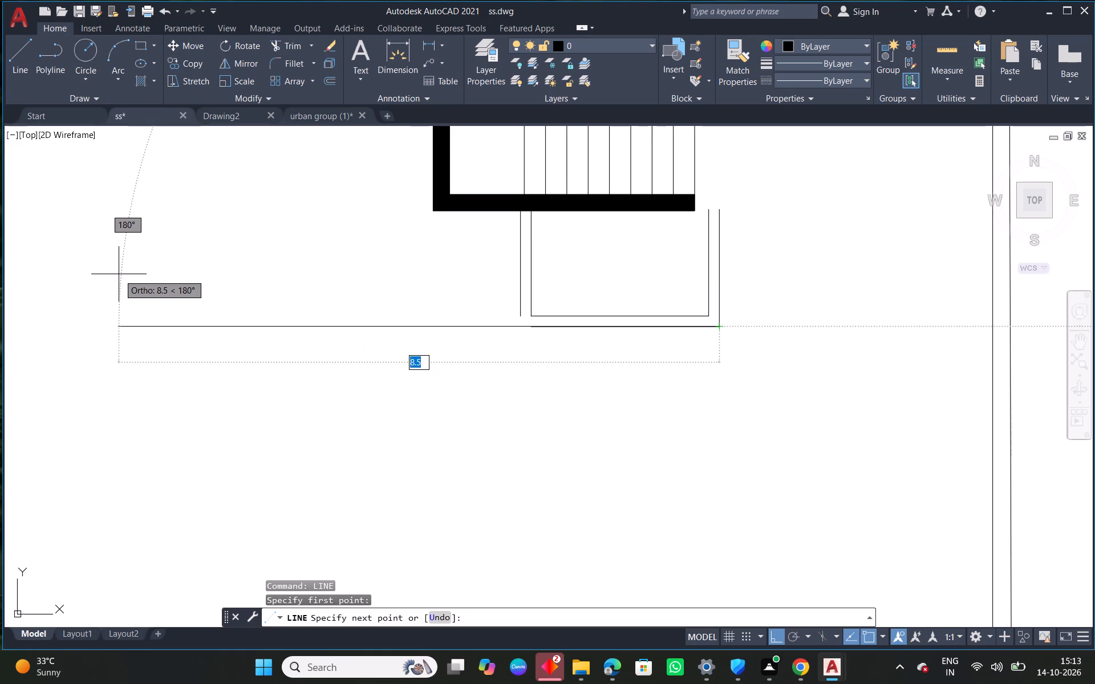
key("4")
key("Return")
key("Return")
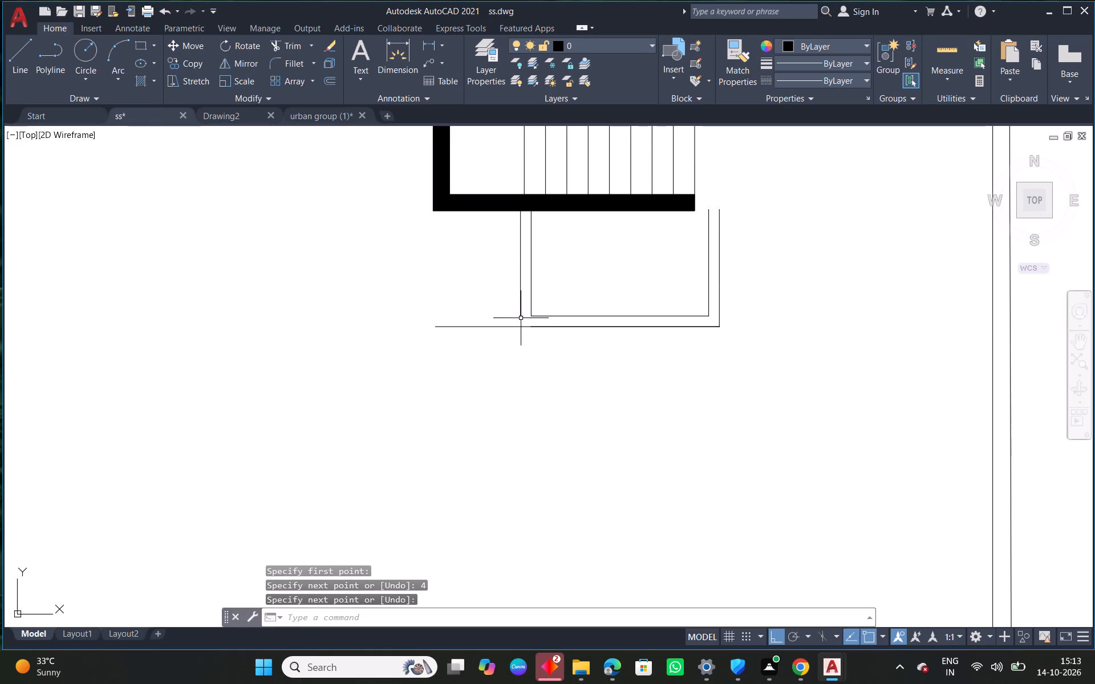
From the free end of the 4 long line, draw a 3.4 line downward and a 4 line back towards the passage.
scroll(583, 329, "up", 1)
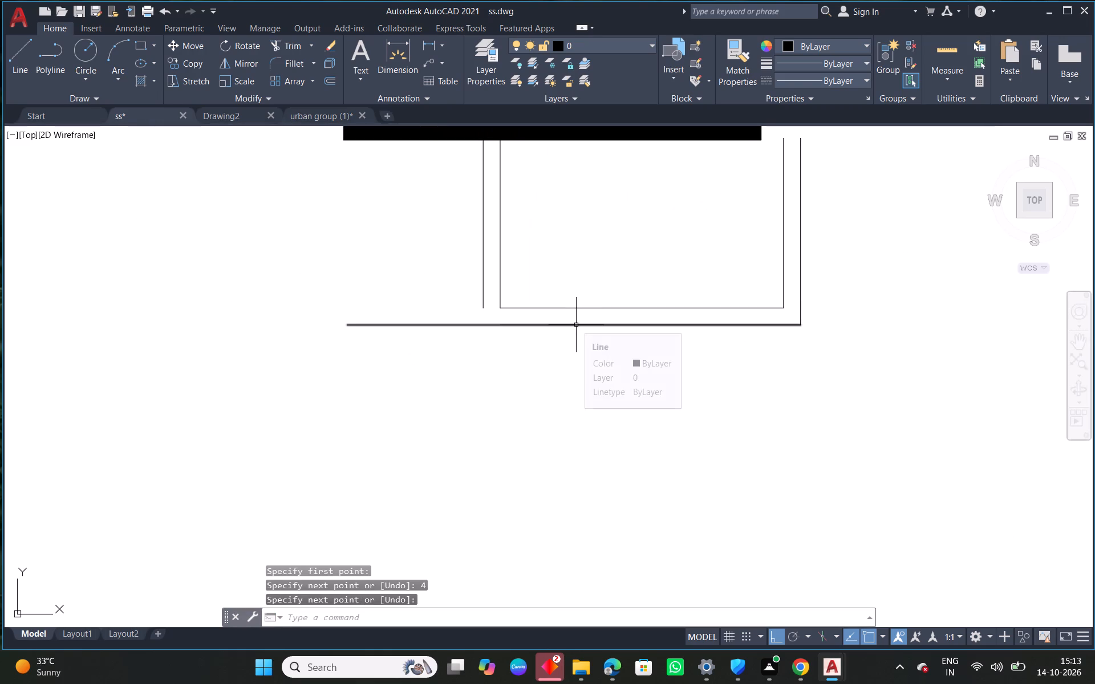
scroll(492, 352, "down", 3)
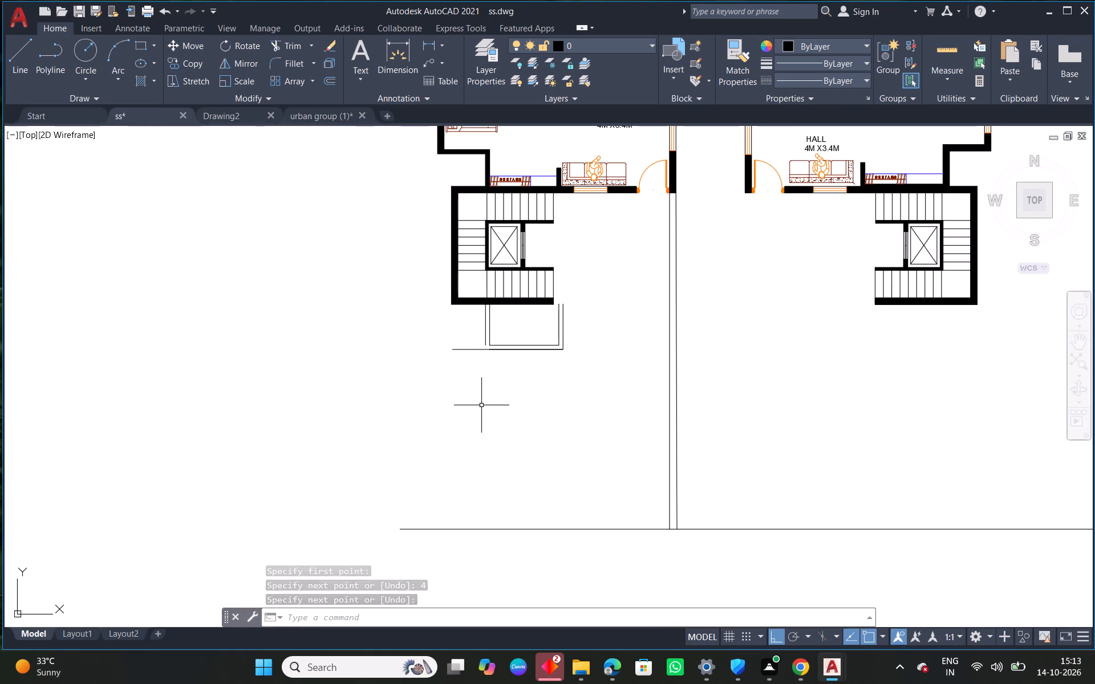
middle_click_drag(433, 416, 446, 376)
right_click(380, 296)
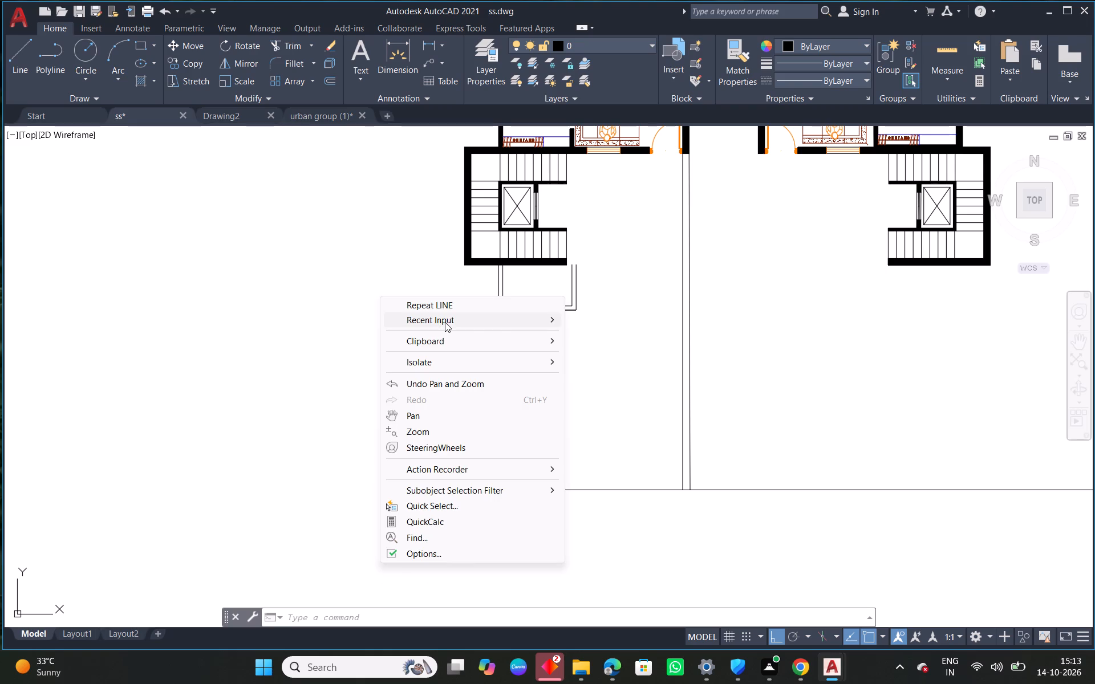
left_click(445, 322)
left_click(493, 303)
left_click(459, 304)
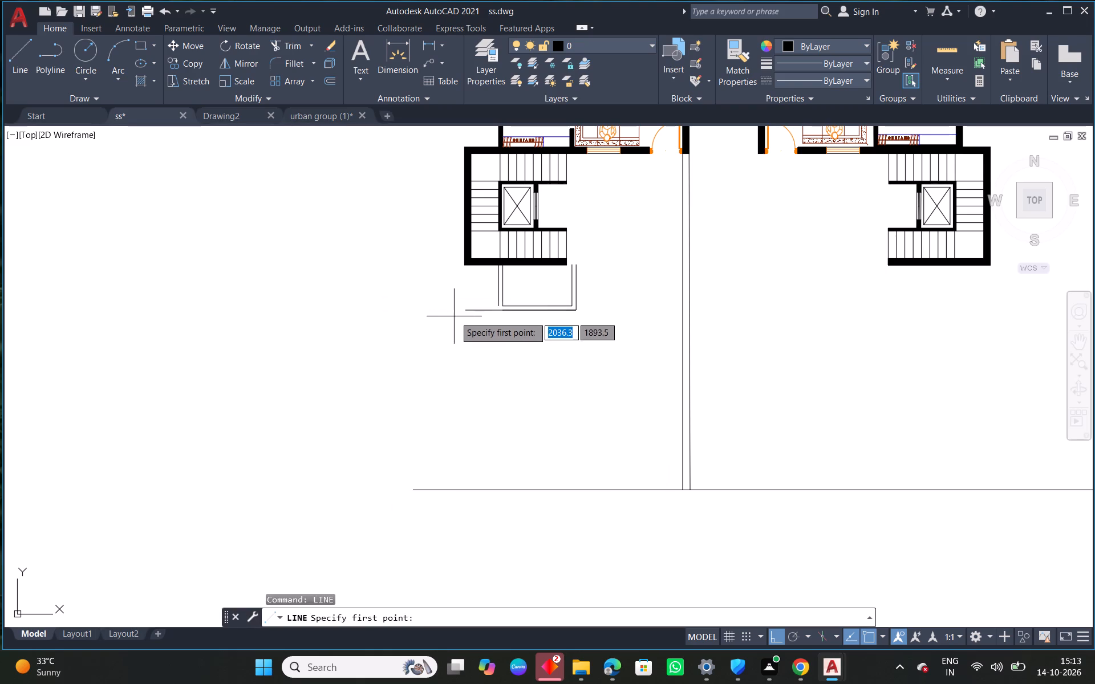
left_click(467, 313)
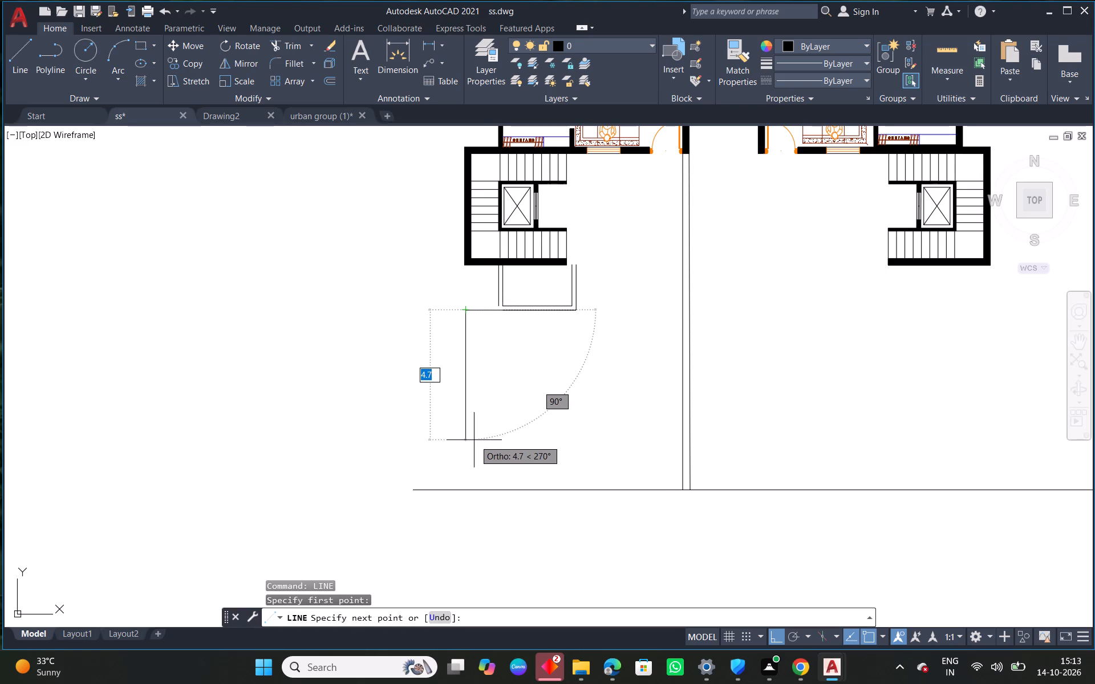
type("3.4")
key("Return")
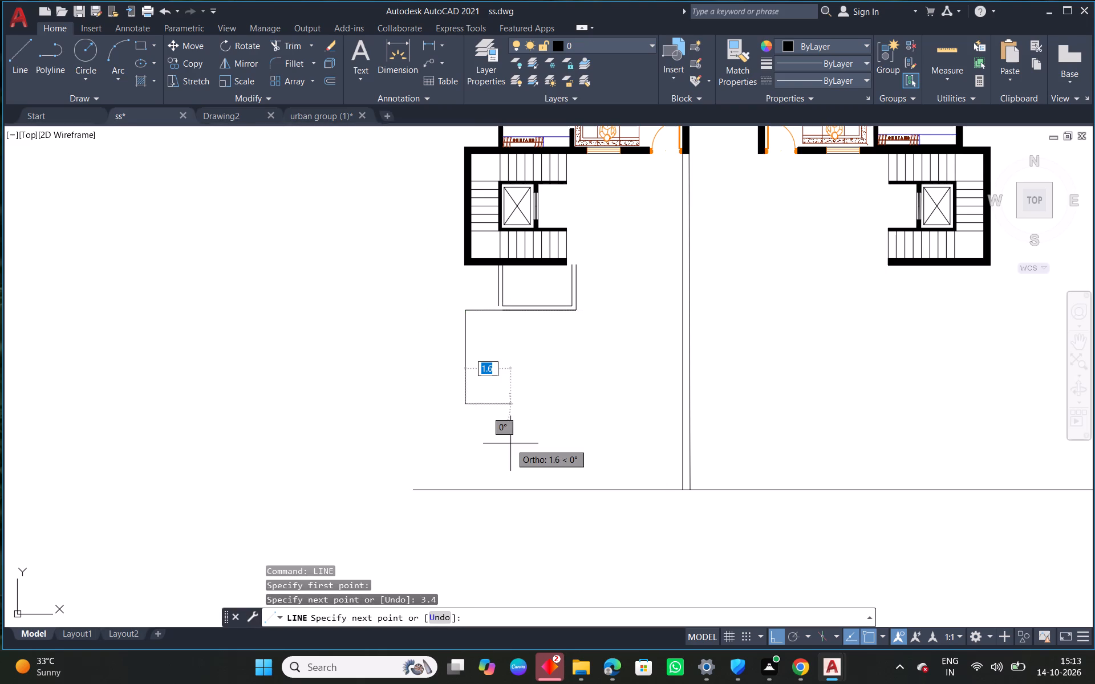
key("4")
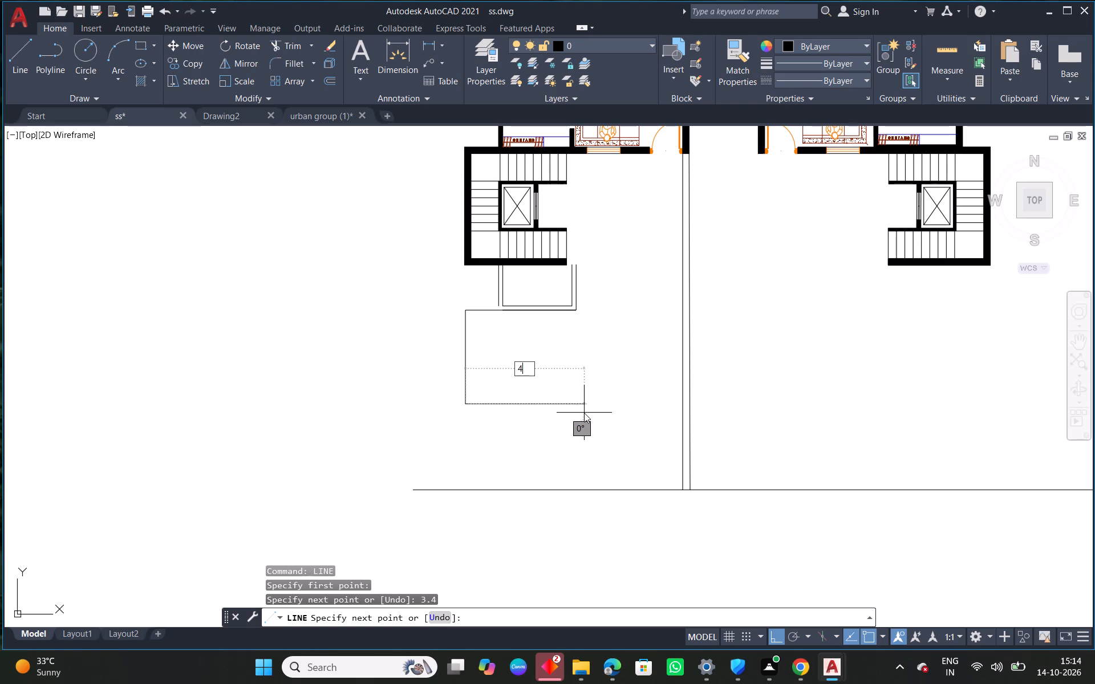
key("Return")
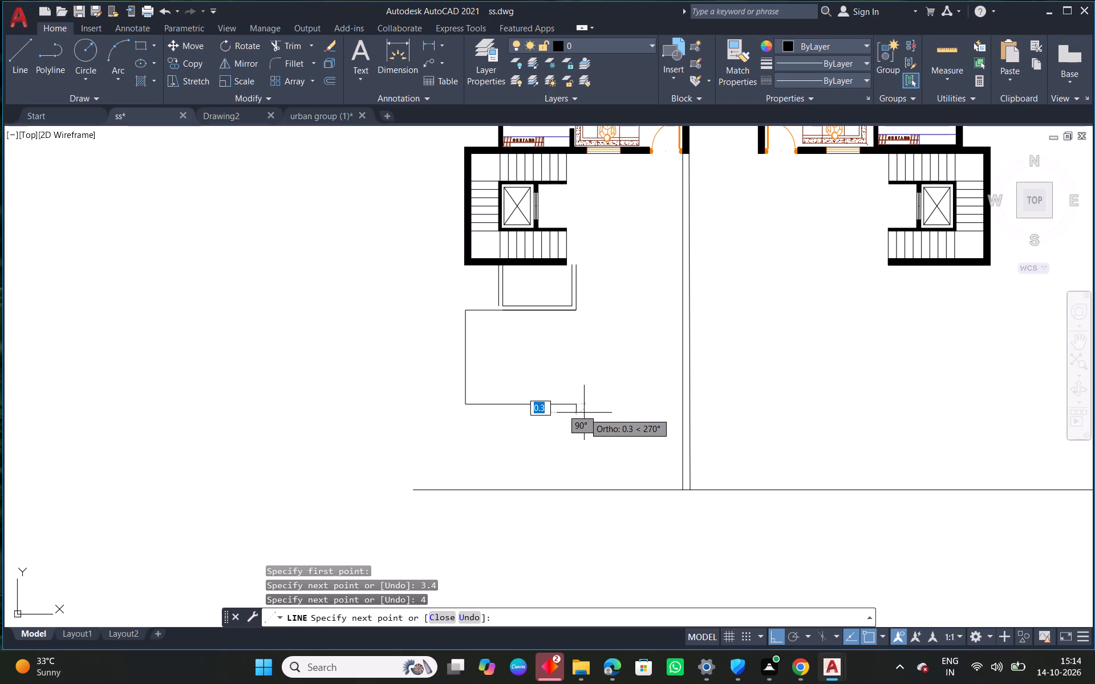
scroll(578, 438, "up", 1)
right_click(580, 436)
left_click(622, 445)
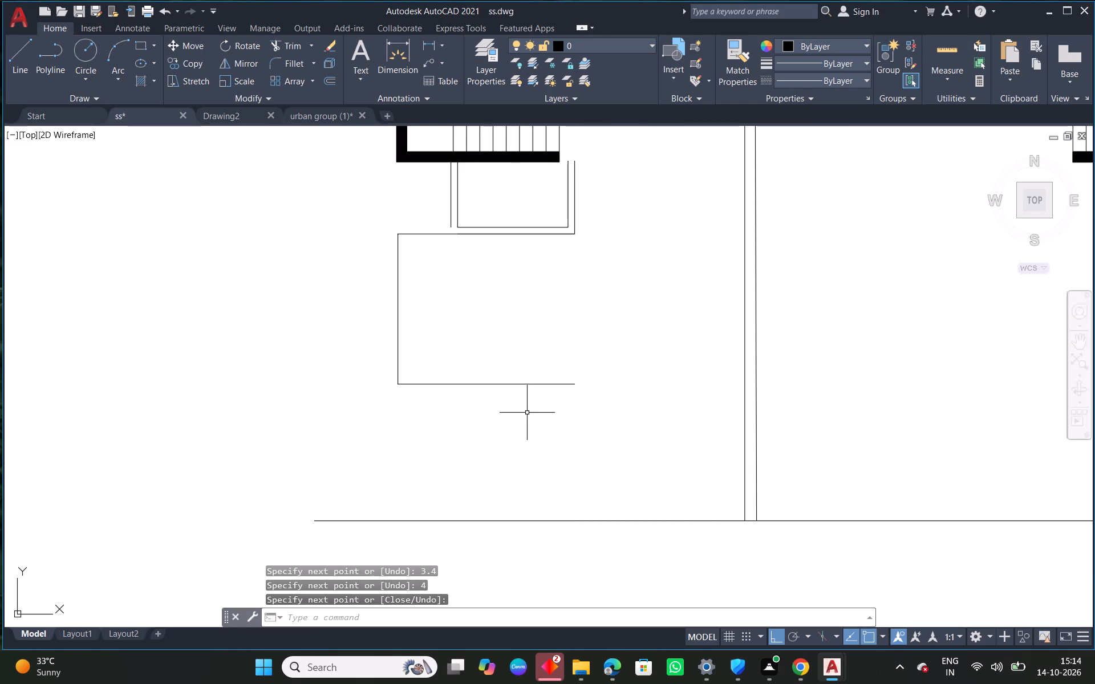
Offset the 4 by 3.4 room's bottom line downward and its far vertical line outward by 0.23.
middle_click_drag(525, 413, 541, 467)
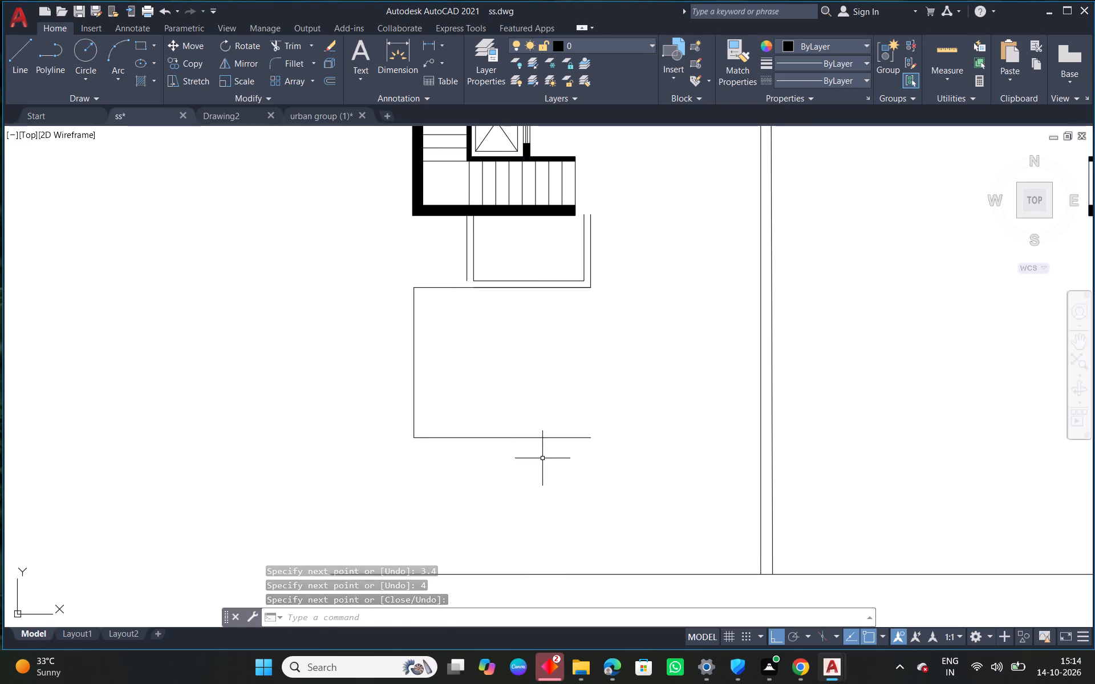
type("O 0.23")
key("Return")
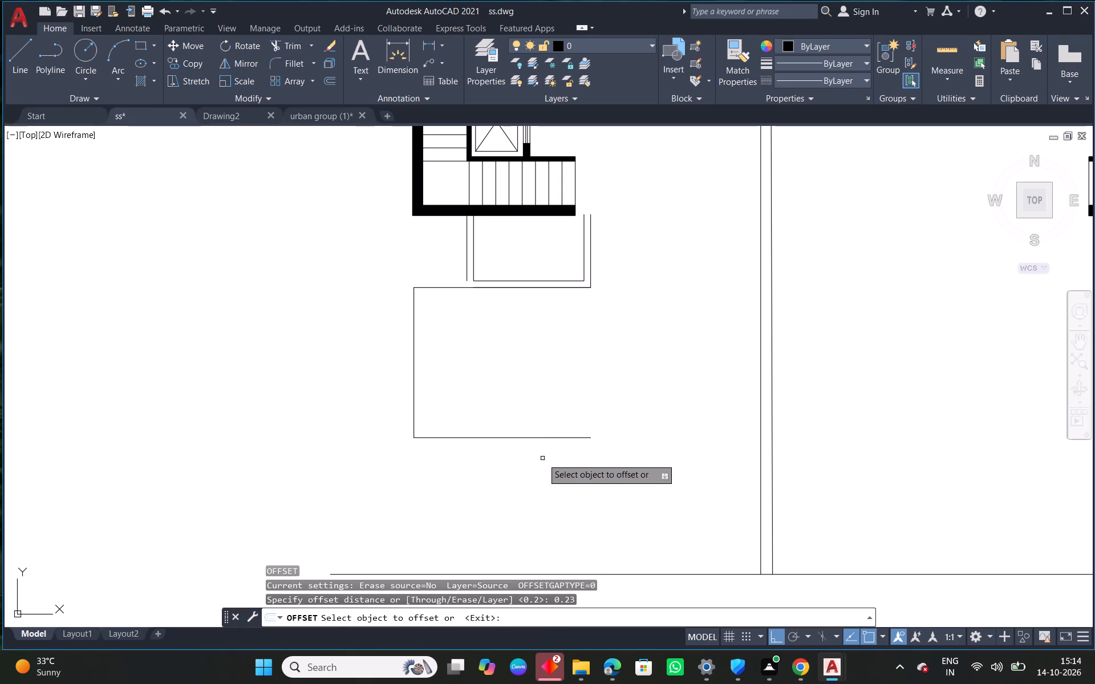
left_click(455, 435)
left_click(433, 491)
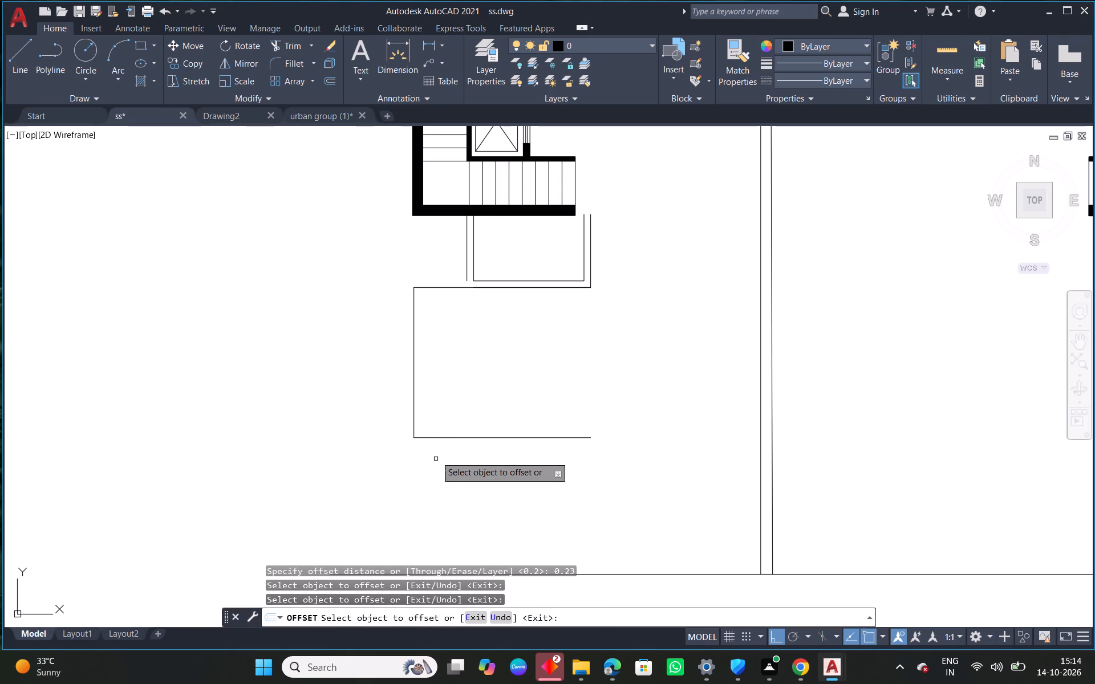
left_click(440, 437)
left_click(431, 470)
left_click(415, 392)
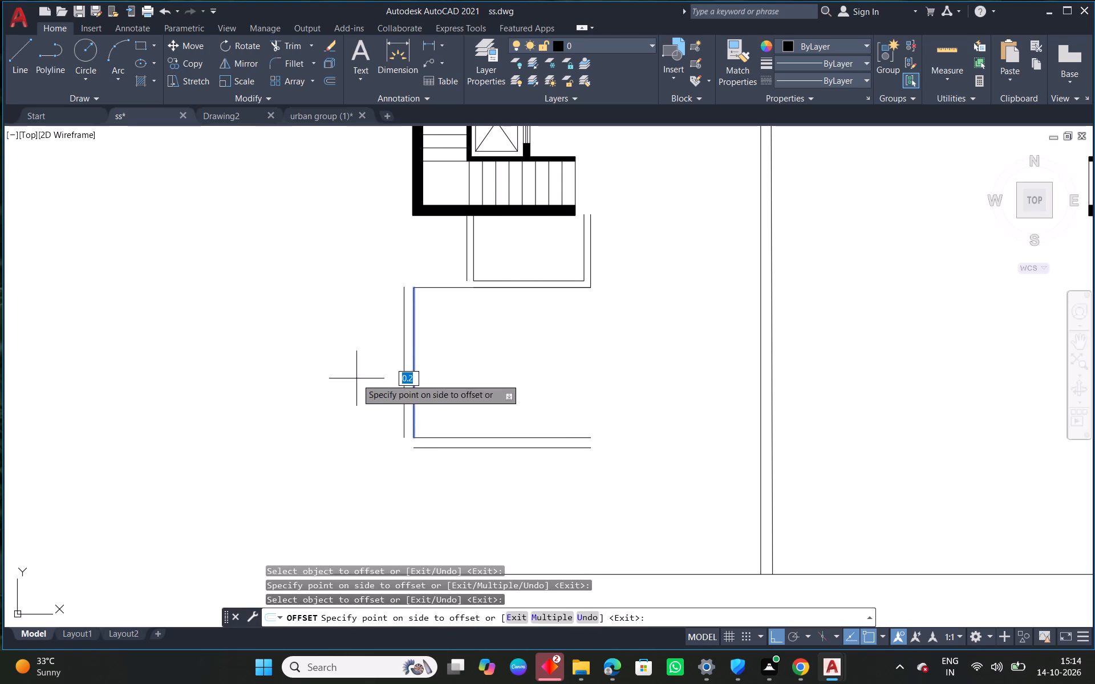
left_click(356, 378)
right_click(411, 256)
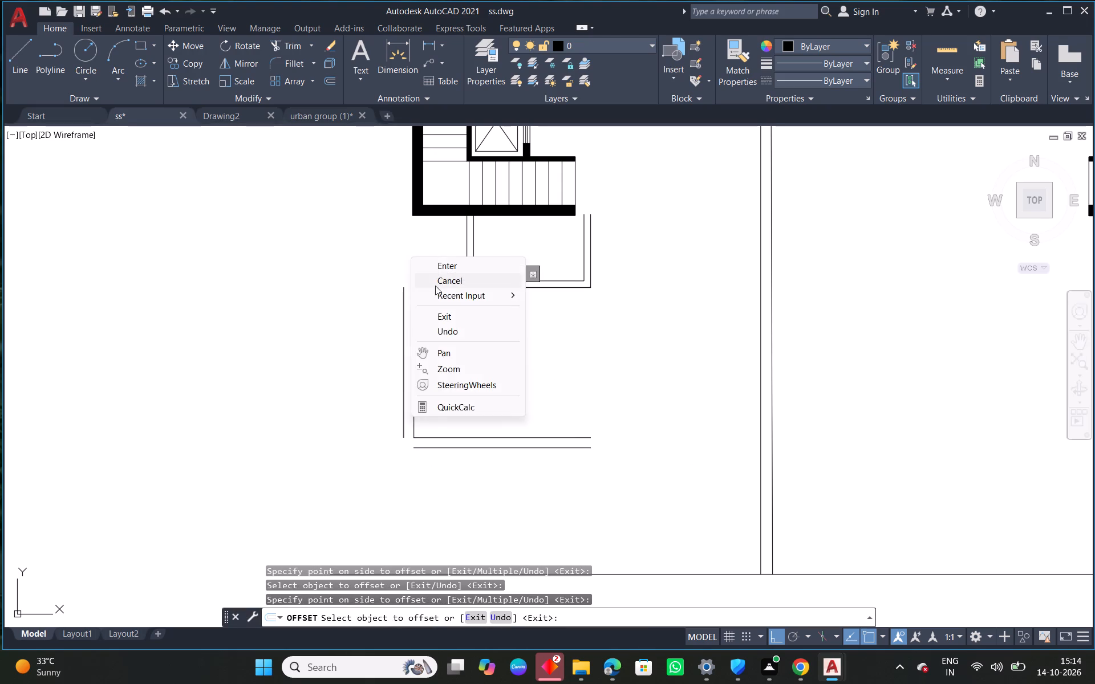
left_click(448, 273)
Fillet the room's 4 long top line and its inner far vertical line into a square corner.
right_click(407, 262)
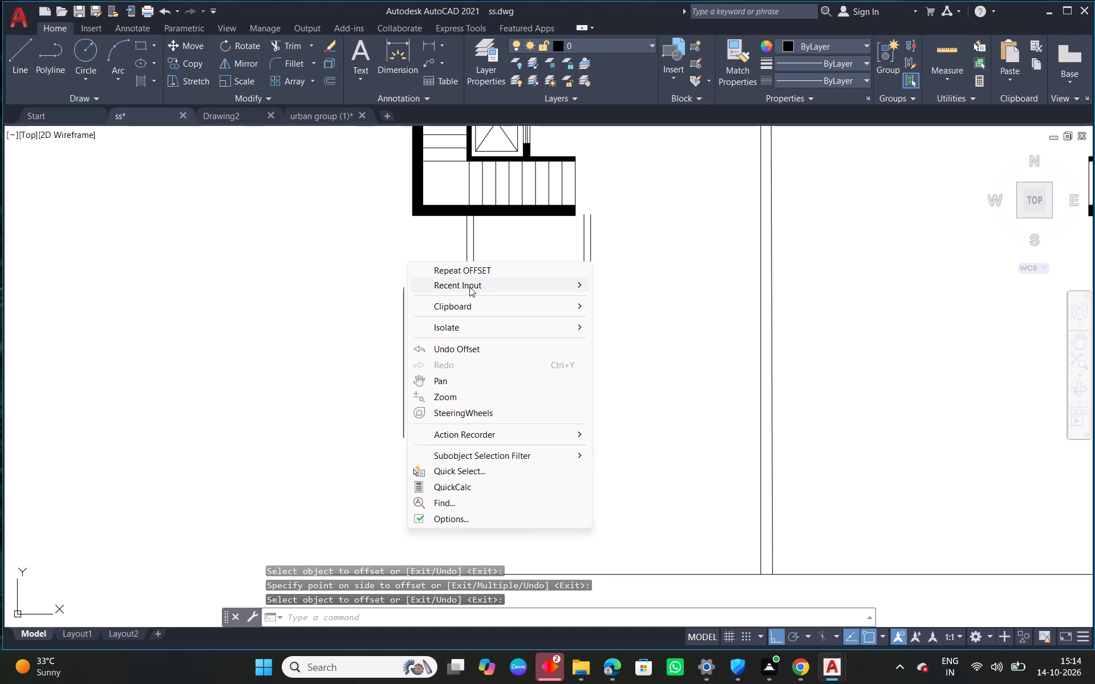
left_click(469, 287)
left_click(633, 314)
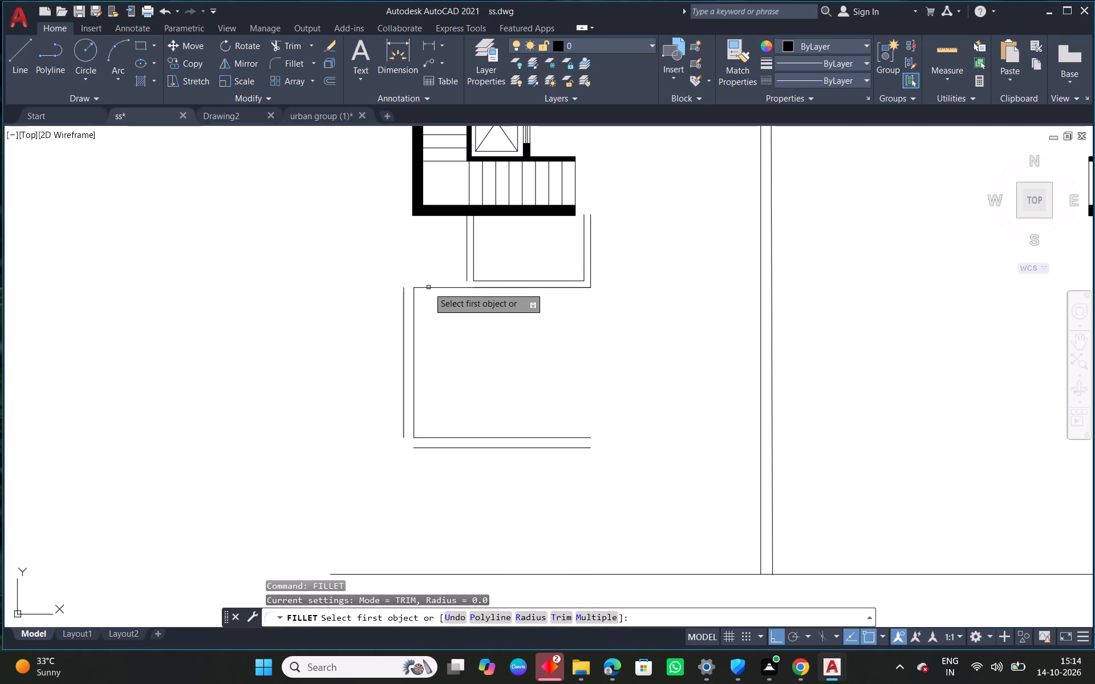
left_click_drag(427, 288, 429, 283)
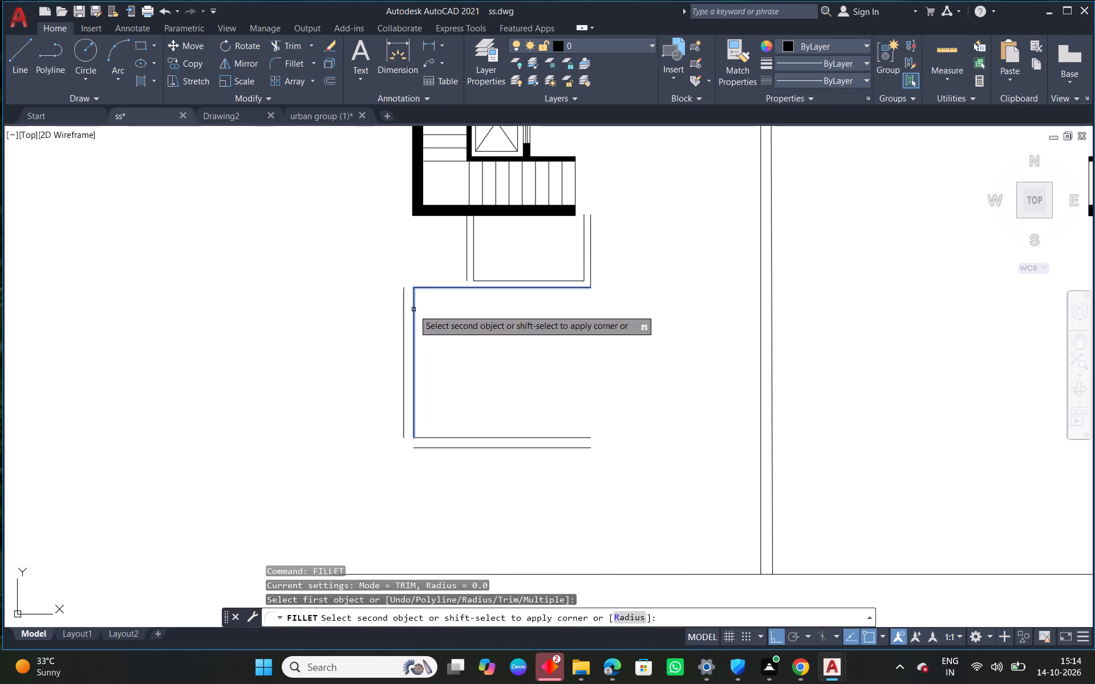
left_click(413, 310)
Fillet the room's outer far vertical line and the small space's inner bottom line into a square corner.
right_click(416, 228)
left_click(453, 236)
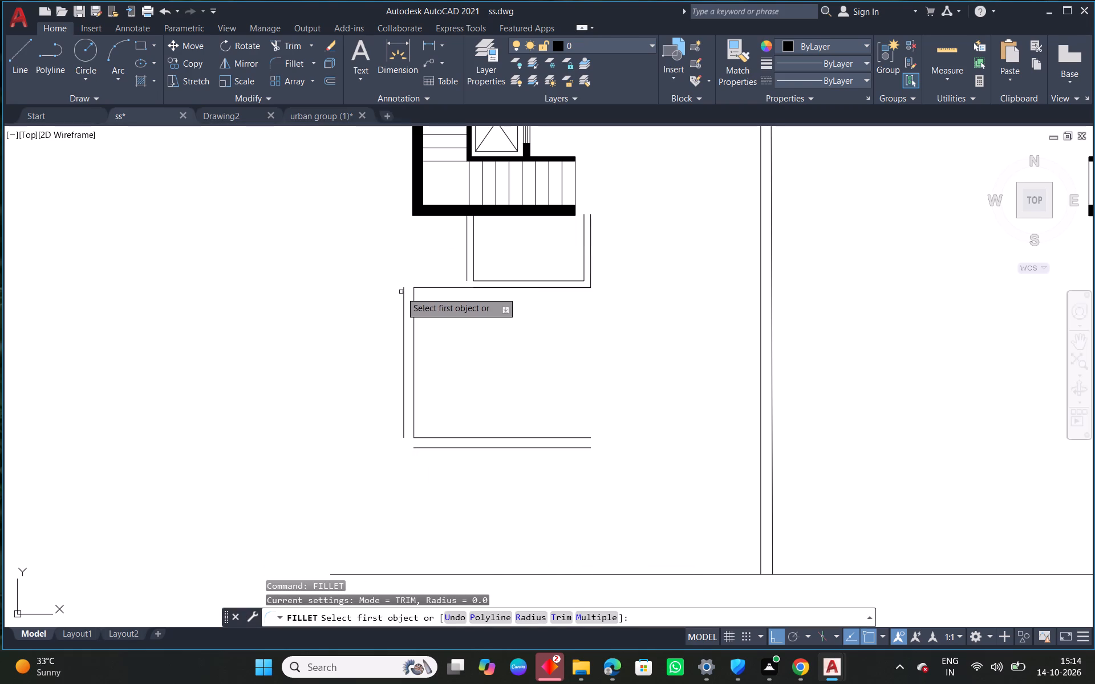
left_click(401, 292)
left_click(405, 296)
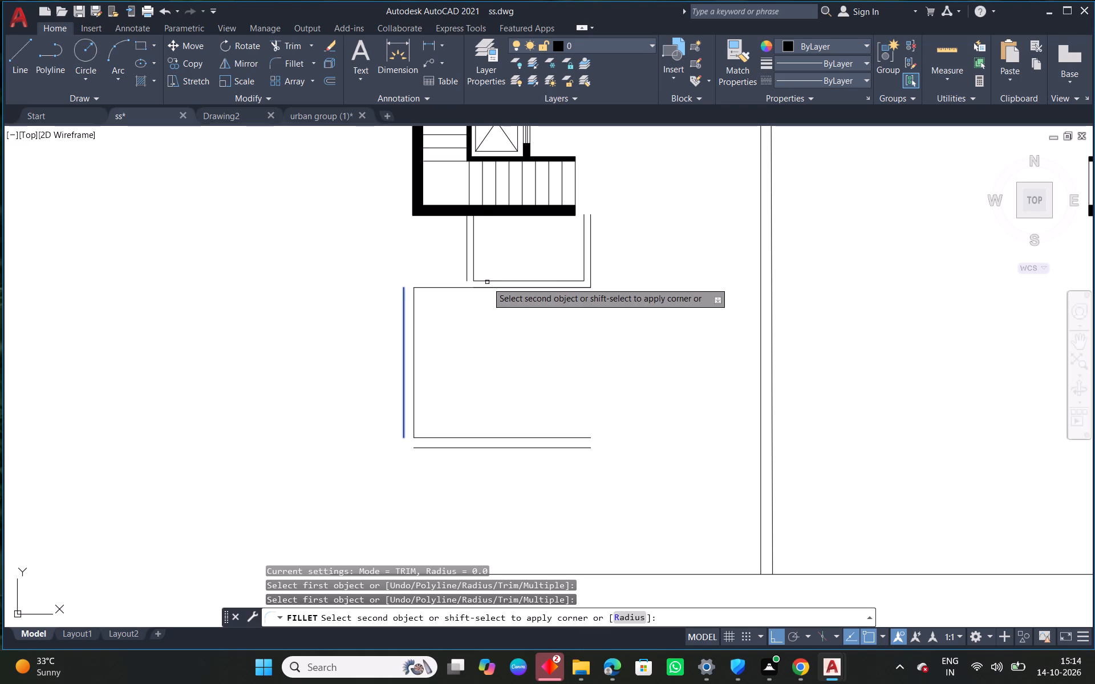
left_click(487, 282)
Trim the horizontal line segment between the two wall lines of the small space's side away from the passage.
right_click(429, 251)
left_click(475, 275)
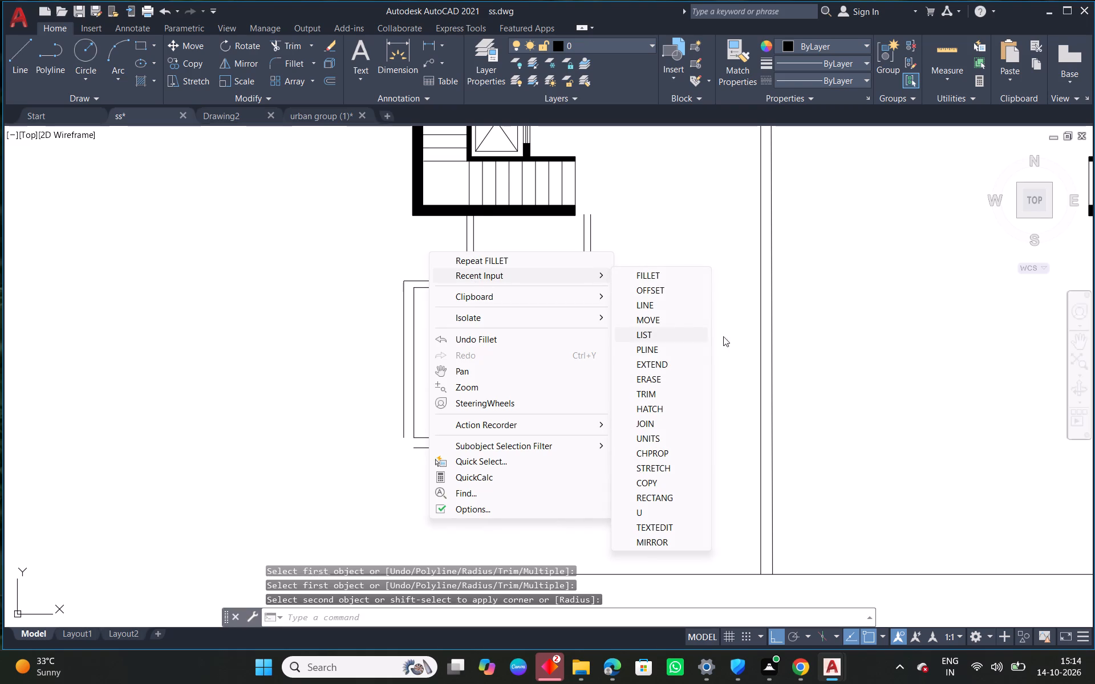
left_click(657, 394)
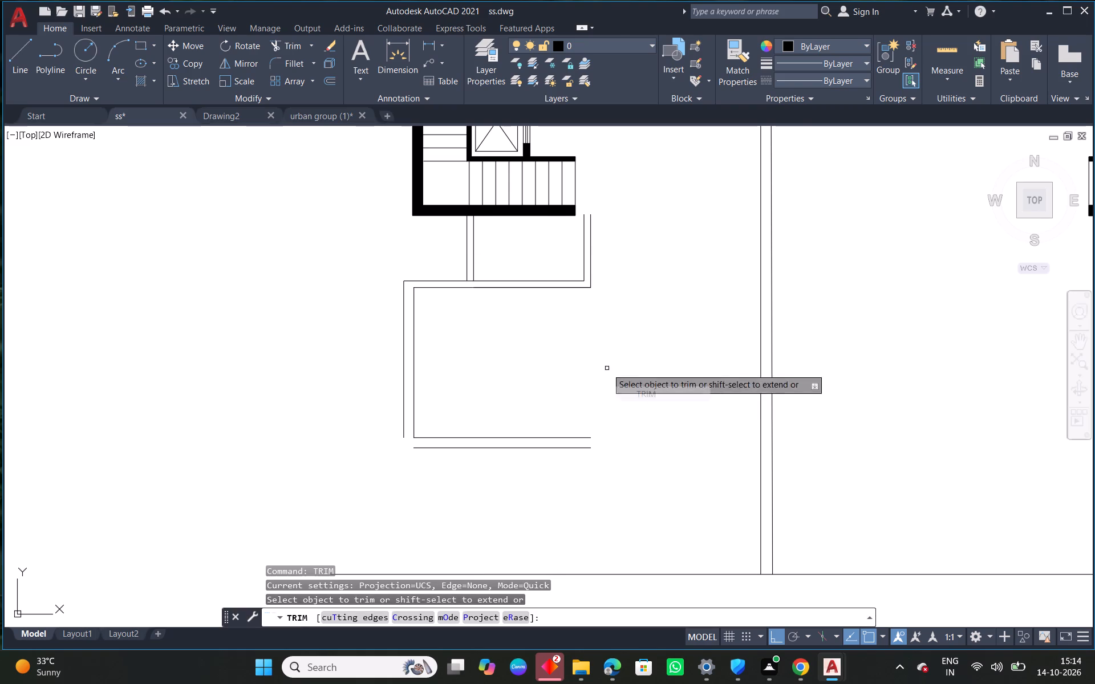
scroll(485, 293, "up", 3)
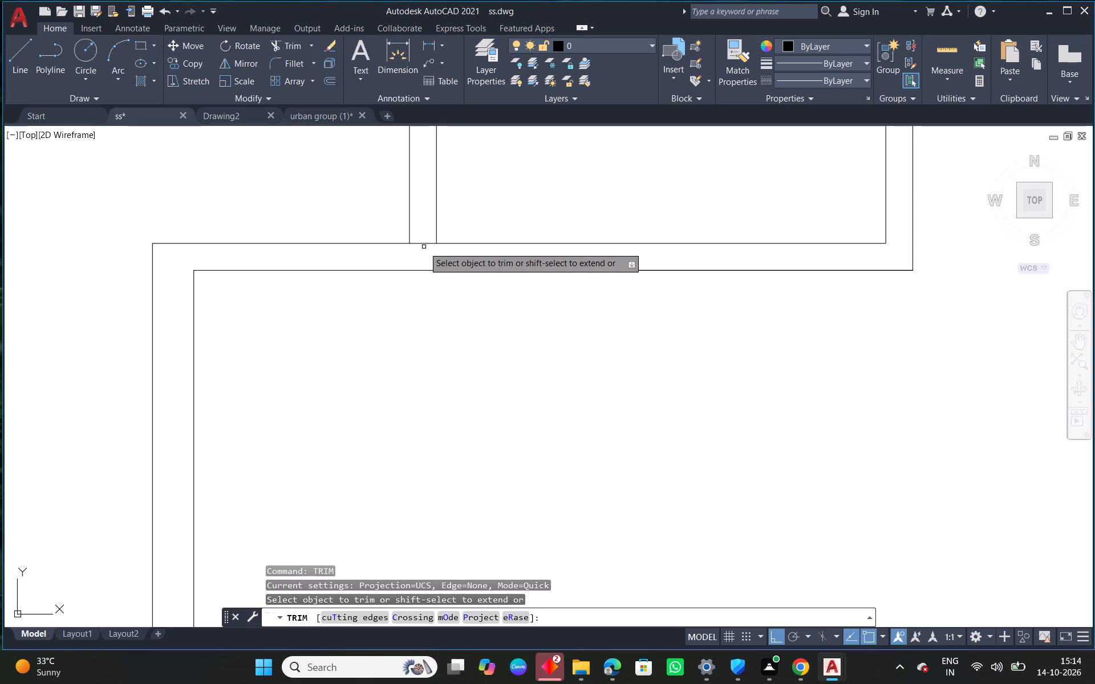
left_click(419, 243)
right_click(421, 243)
left_click(461, 251)
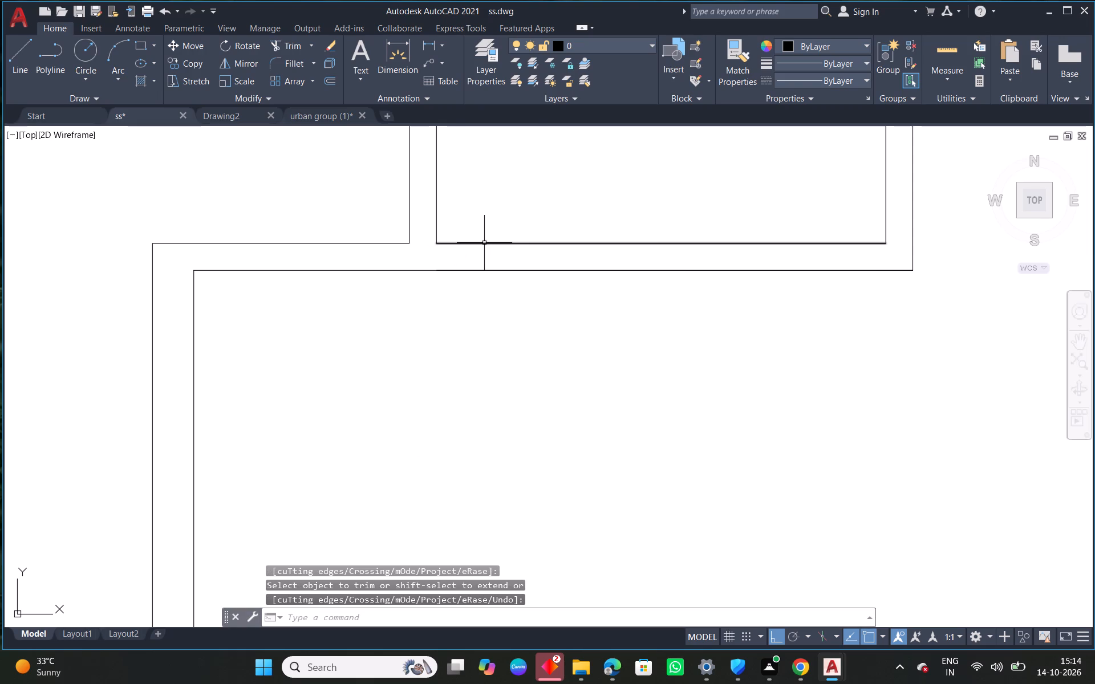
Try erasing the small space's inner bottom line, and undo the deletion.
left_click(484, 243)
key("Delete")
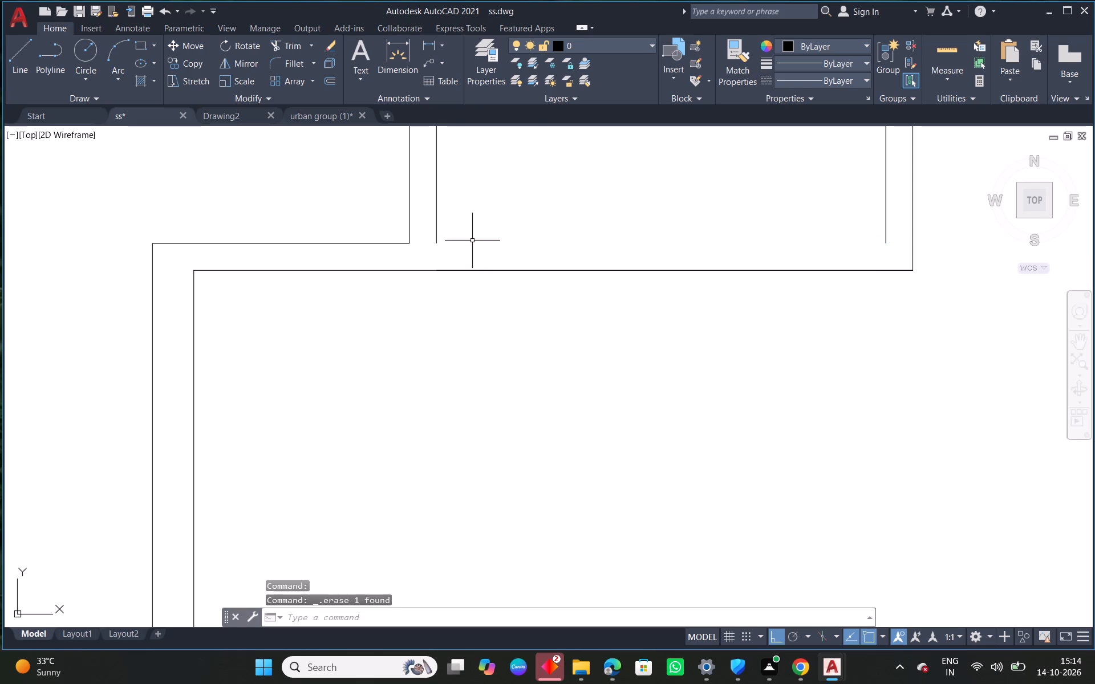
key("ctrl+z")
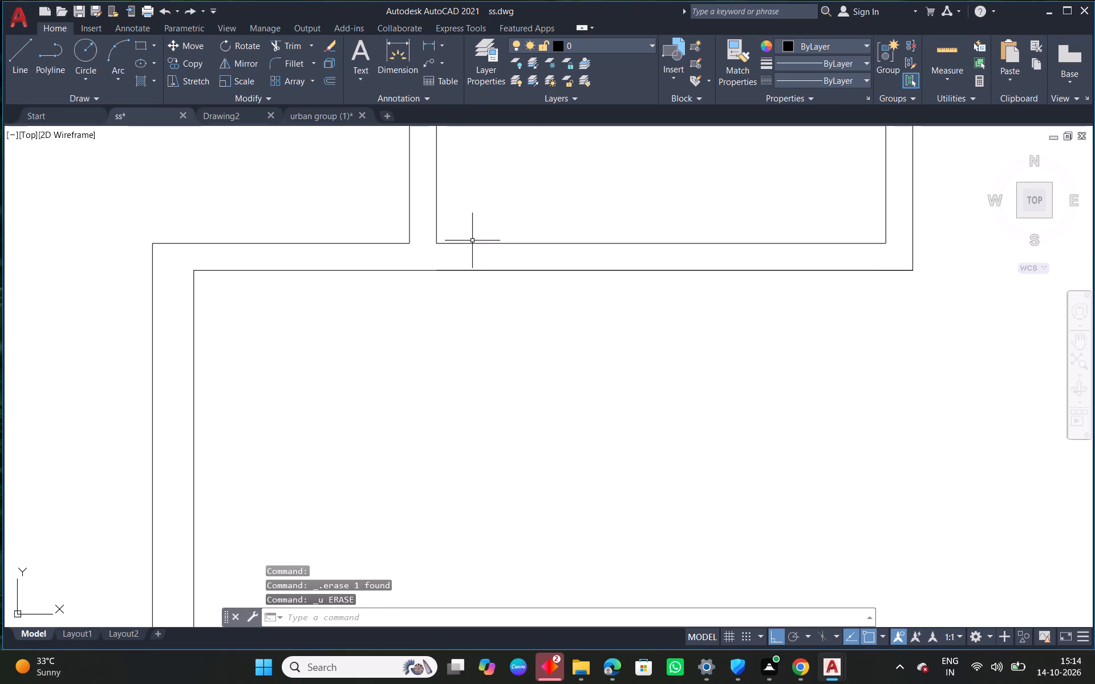
Erase the room's 4 long top line that overlaps the small space's outer bottom line.
left_click(501, 270)
key("Delete")
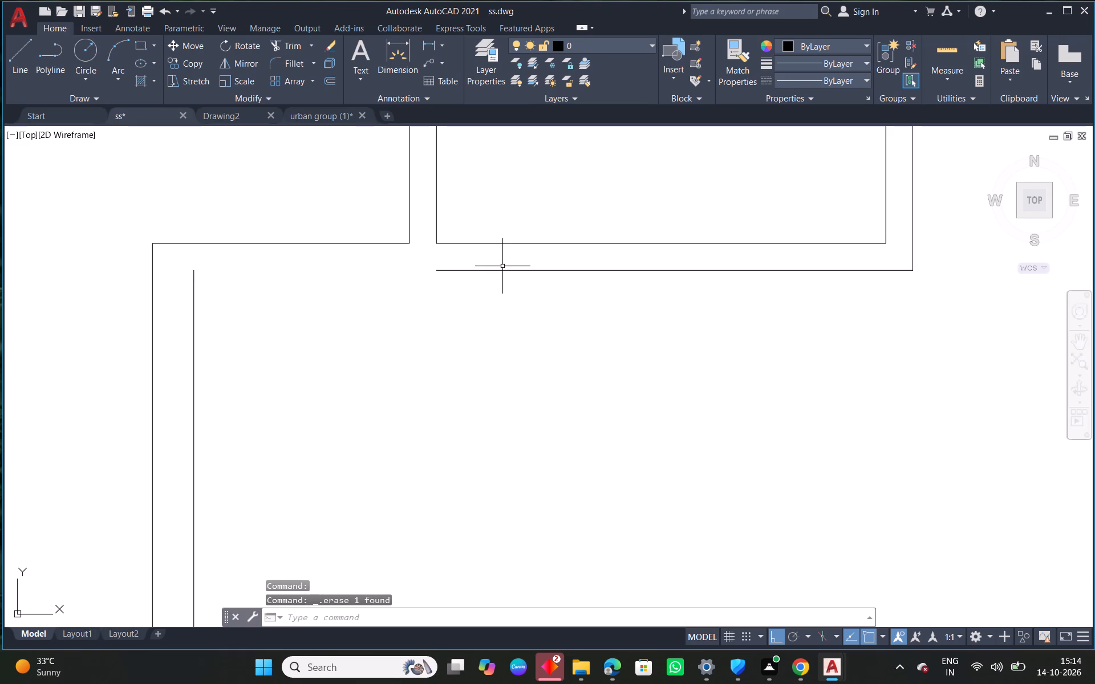
Fillet the small space's outer bottom line and the room's inner far vertical line into a square corner.
type("F")
key("space")
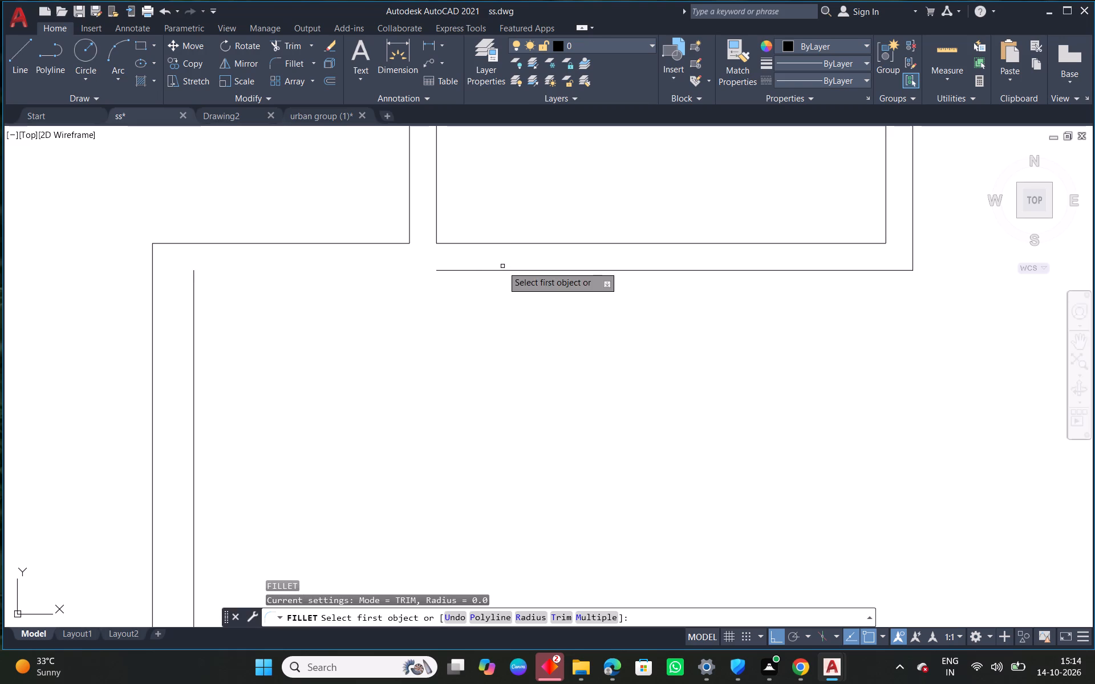
left_click(455, 271)
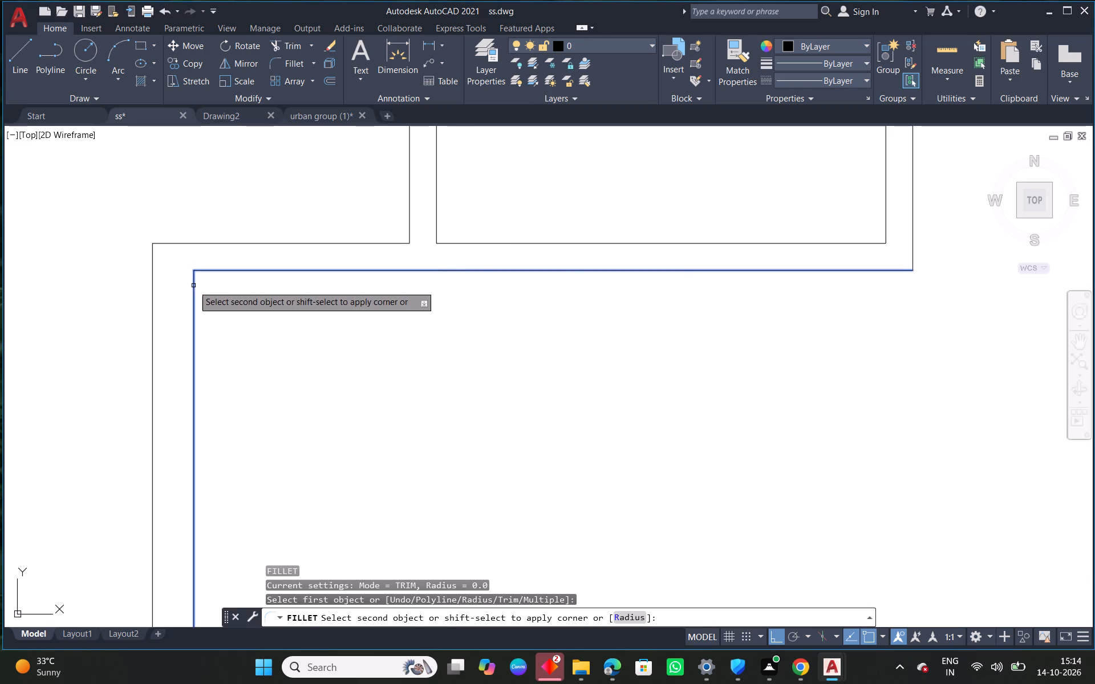
left_click(192, 288)
Fillet the room's offset bottom line and outer far vertical line into a square corner.
scroll(434, 256, "down", 3)
middle_click_drag(510, 388, 517, 321)
right_click(425, 300)
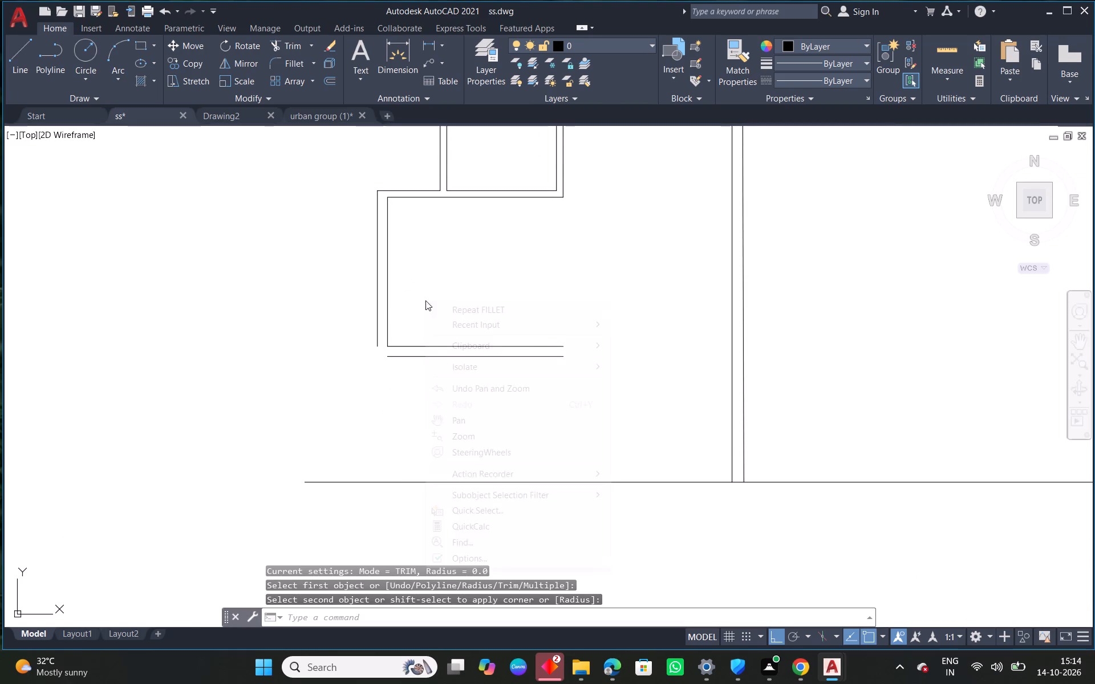
left_click(490, 316)
left_click(405, 359)
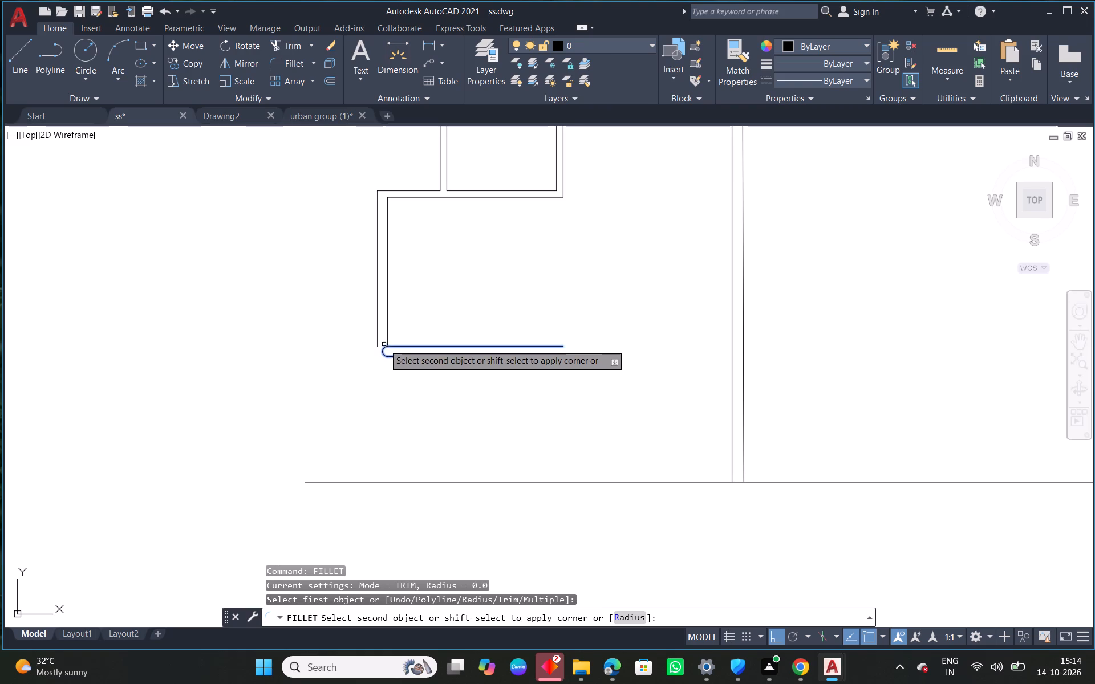
left_click(377, 340)
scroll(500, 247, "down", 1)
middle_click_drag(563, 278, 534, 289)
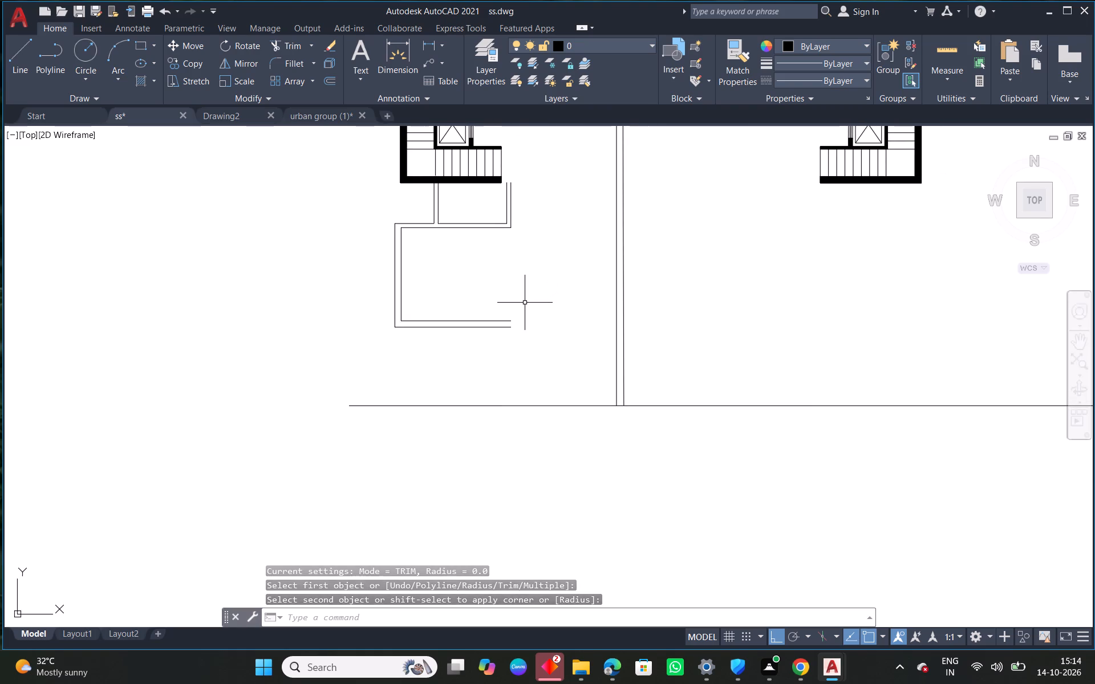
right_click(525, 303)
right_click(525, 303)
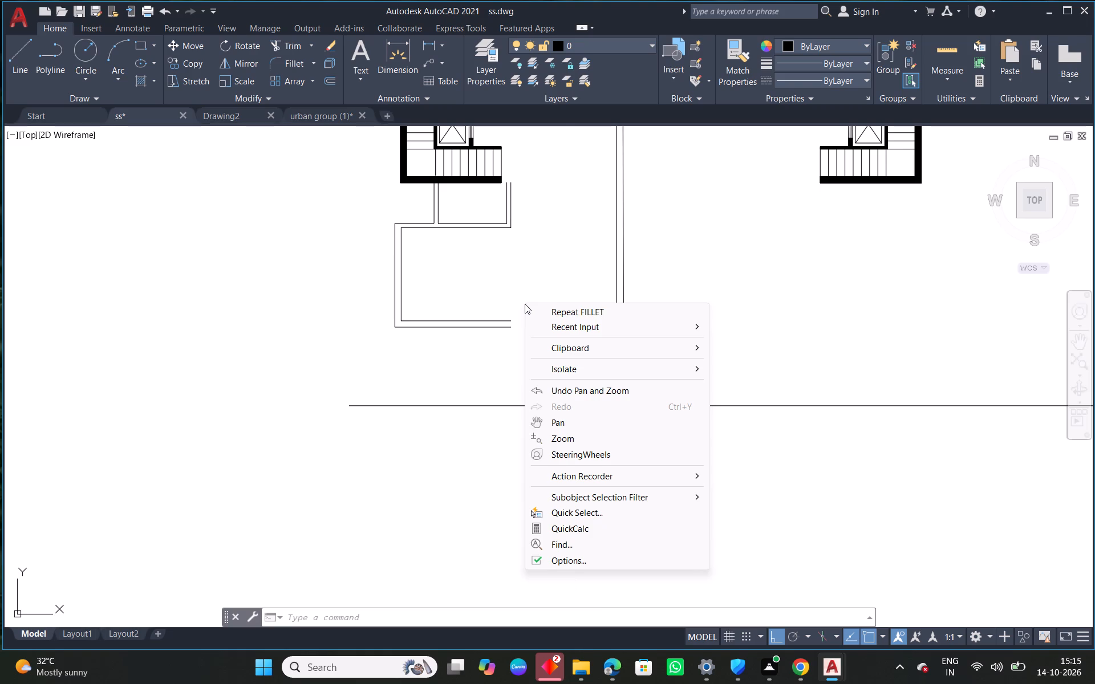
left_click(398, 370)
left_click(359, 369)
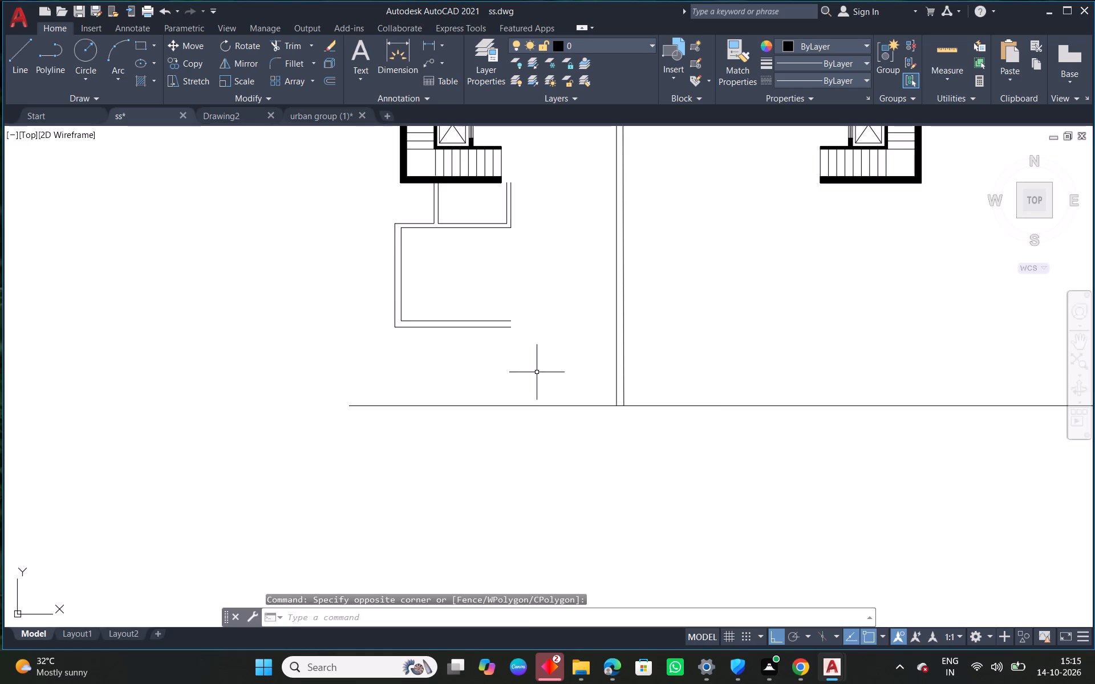
Draw a polyline from the midpoint of the room's outer bottom line: 1.5 down, 2.5 towards the central wall, 1.5 up, and across to that wall.
scroll(459, 363, "up", 1)
middle_click_drag(472, 373, 462, 410)
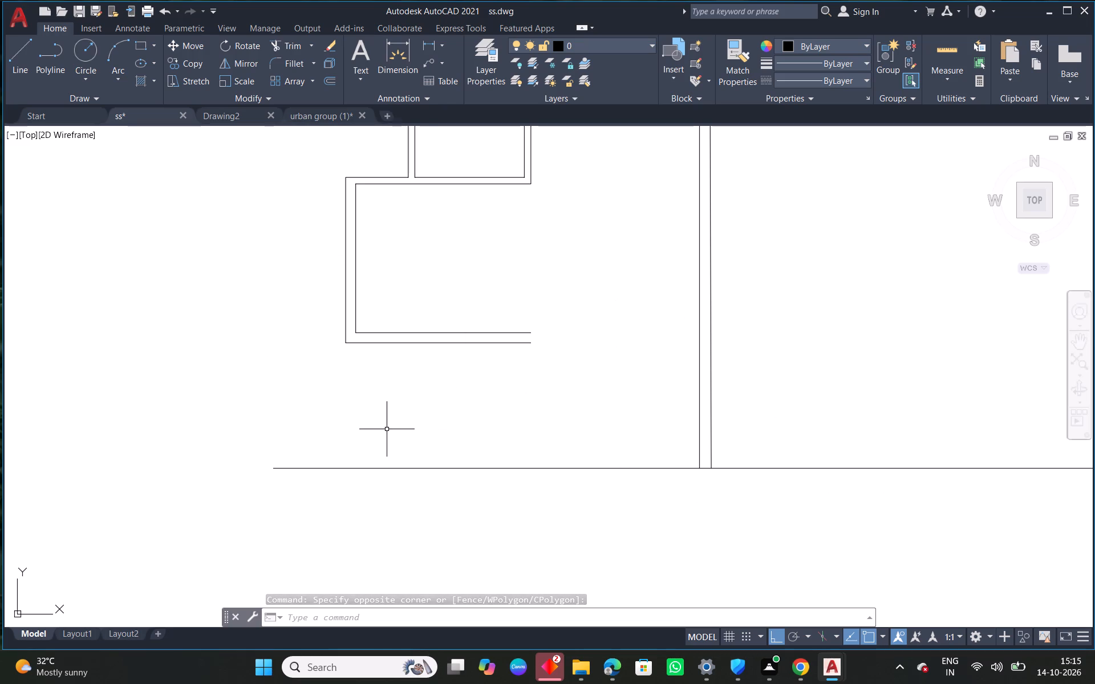
right_click(411, 218)
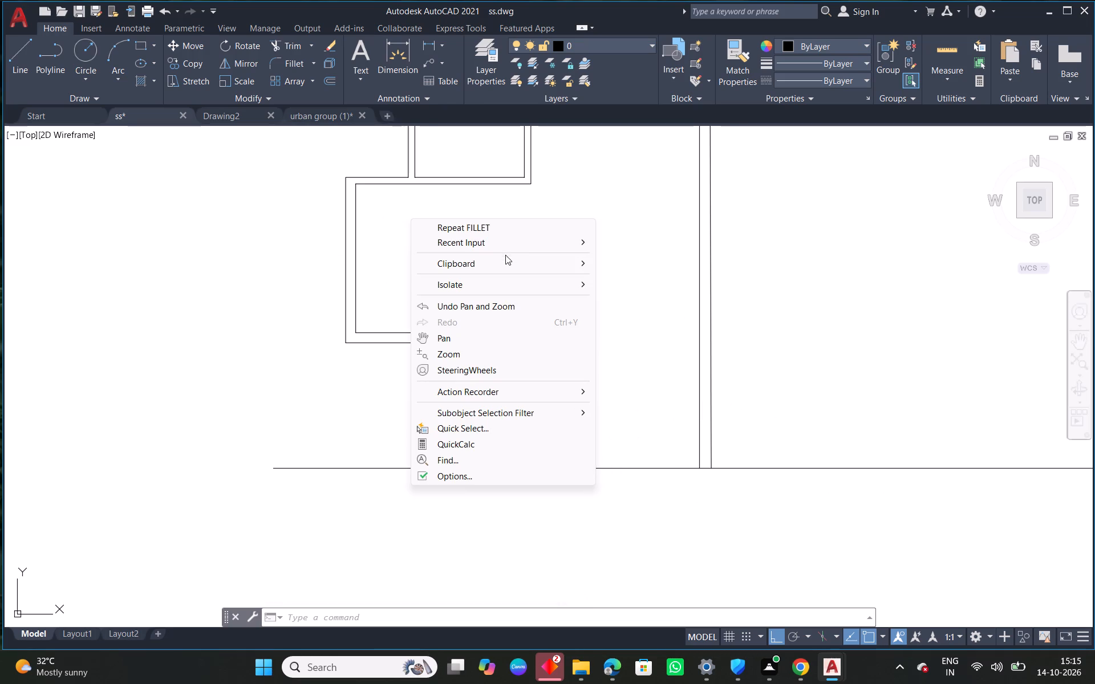
left_click(496, 250)
left_click(499, 245)
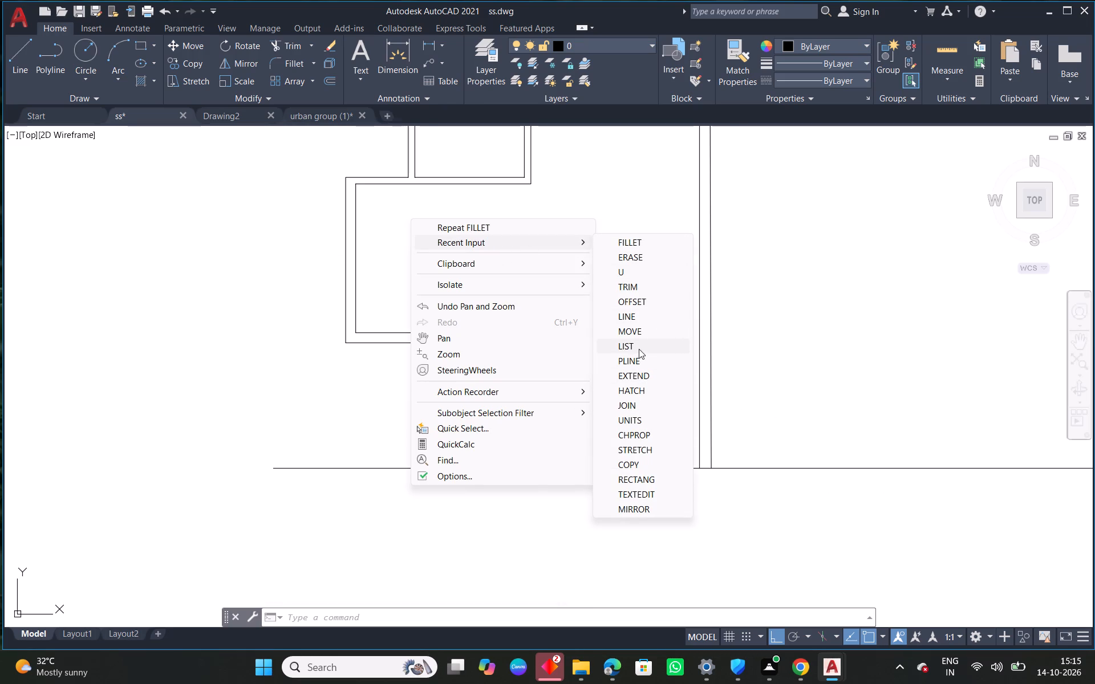
left_click(634, 357)
left_click(437, 344)
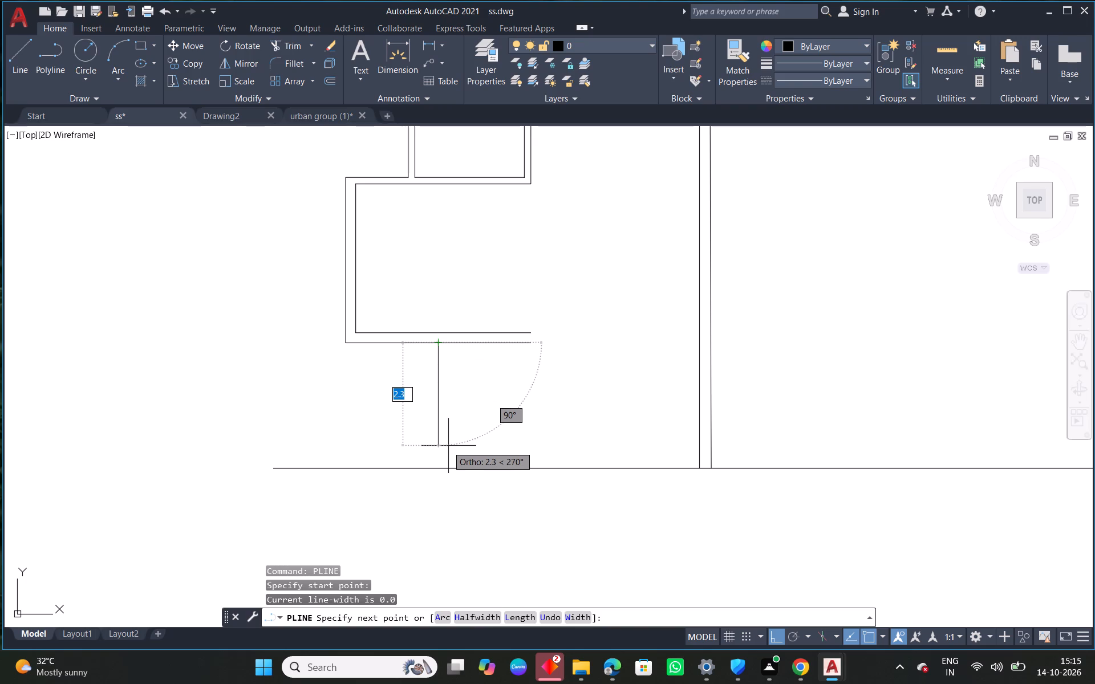
type("1.5")
key("Return")
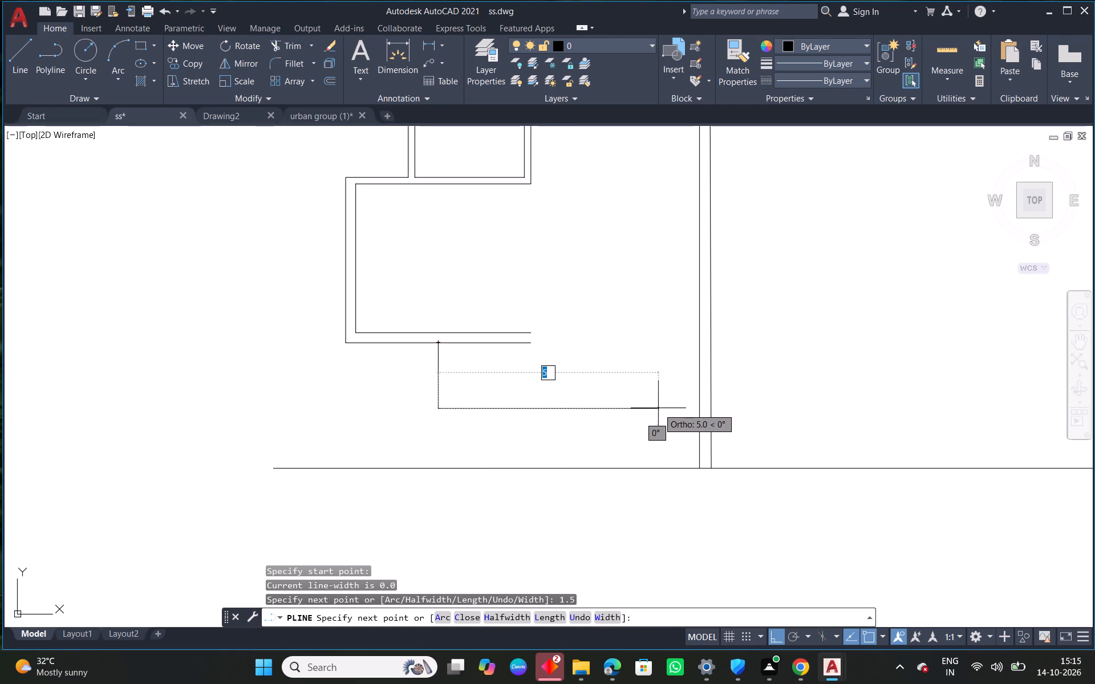
type("2.5")
key("Return")
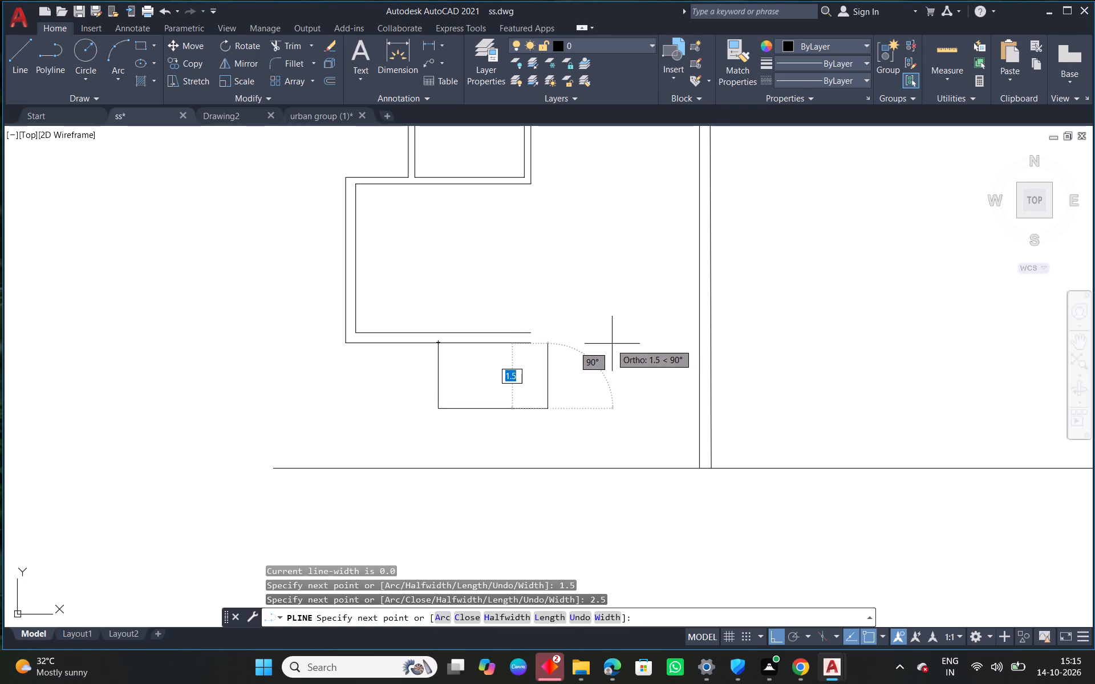
type("1.5")
key("Return")
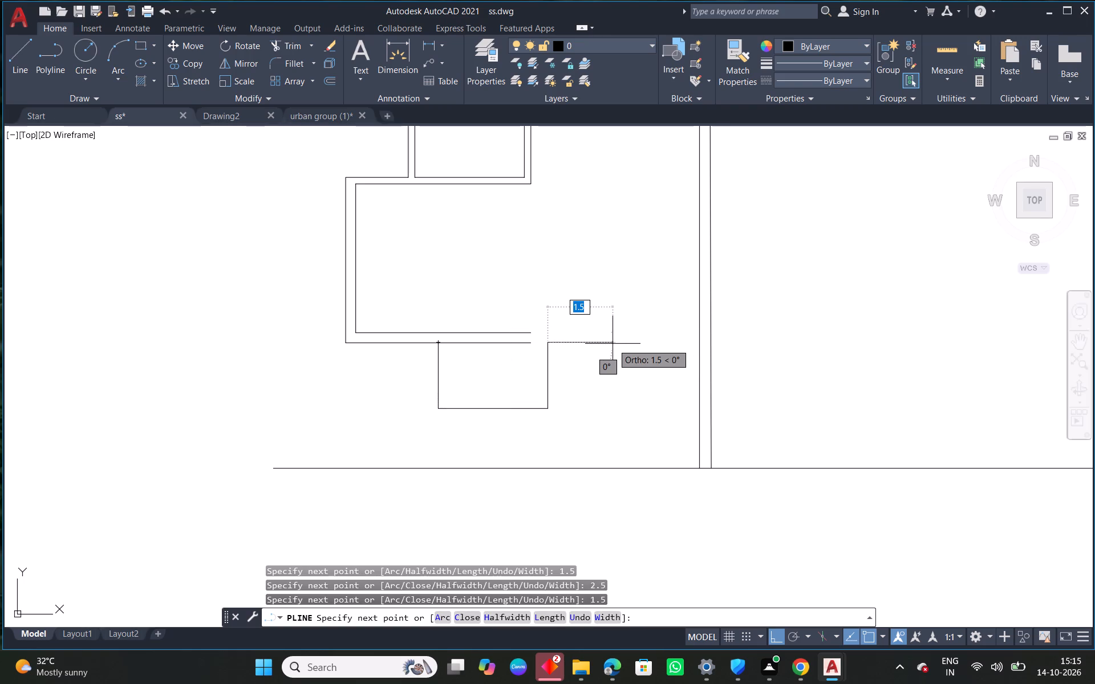
left_click(700, 345)
right_click(700, 345)
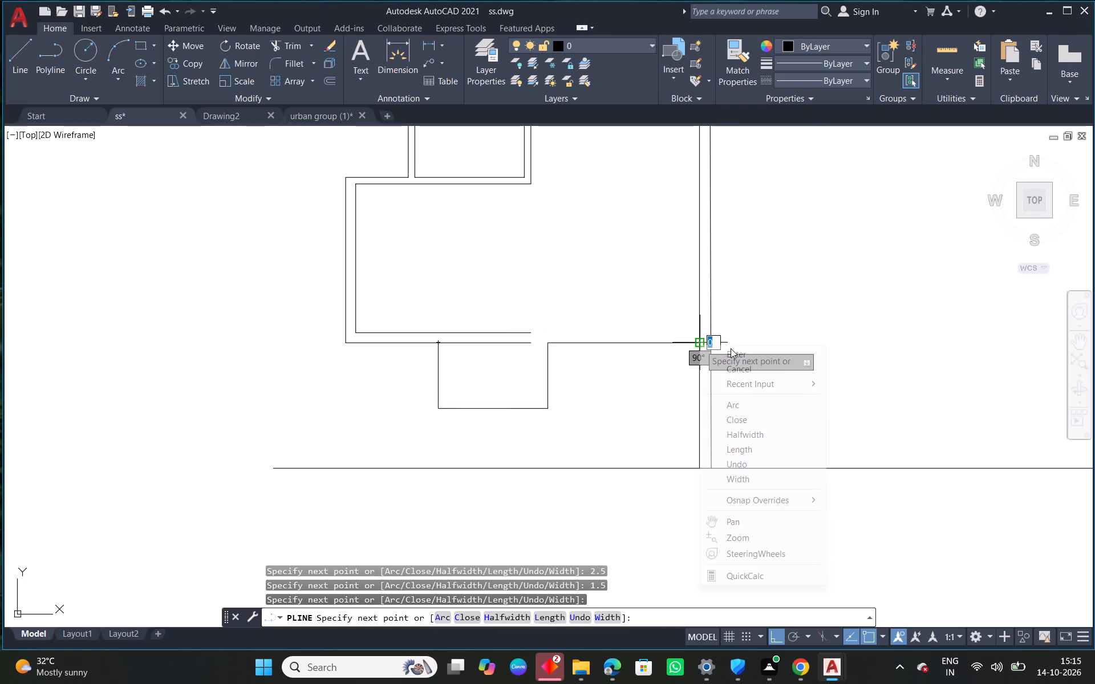
left_click(731, 348)
Offset the stepped polyline below the room outward by 0.15.
middle_click_drag(429, 381, 497, 365)
type("O 0.15")
key("Return")
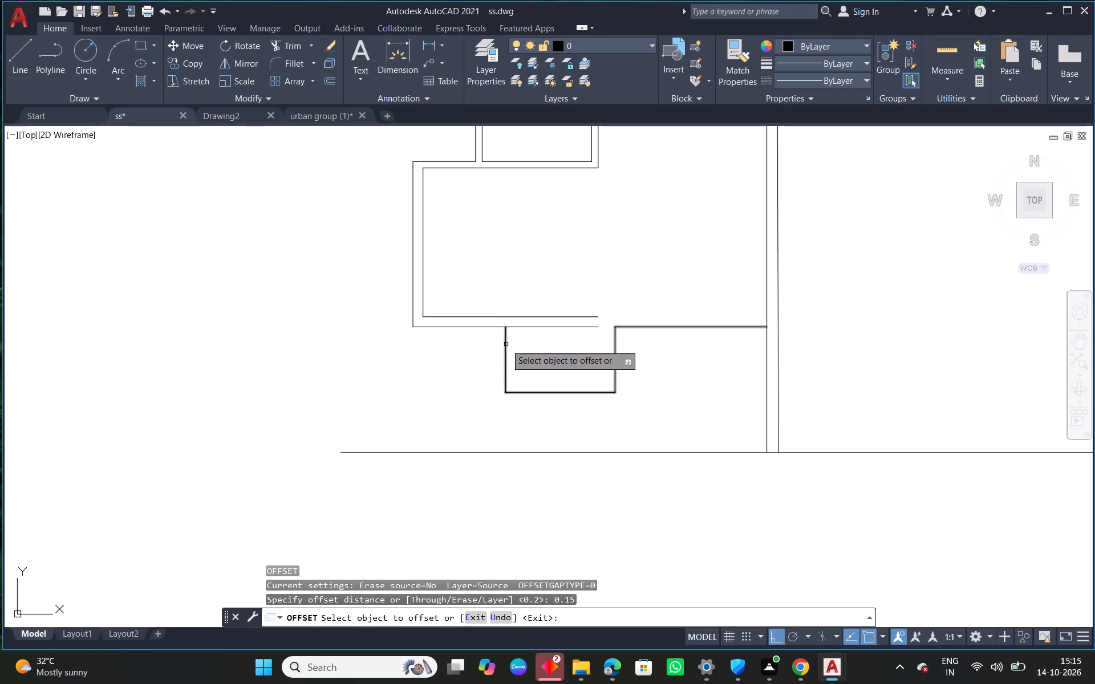
left_click(511, 344)
left_click(504, 348)
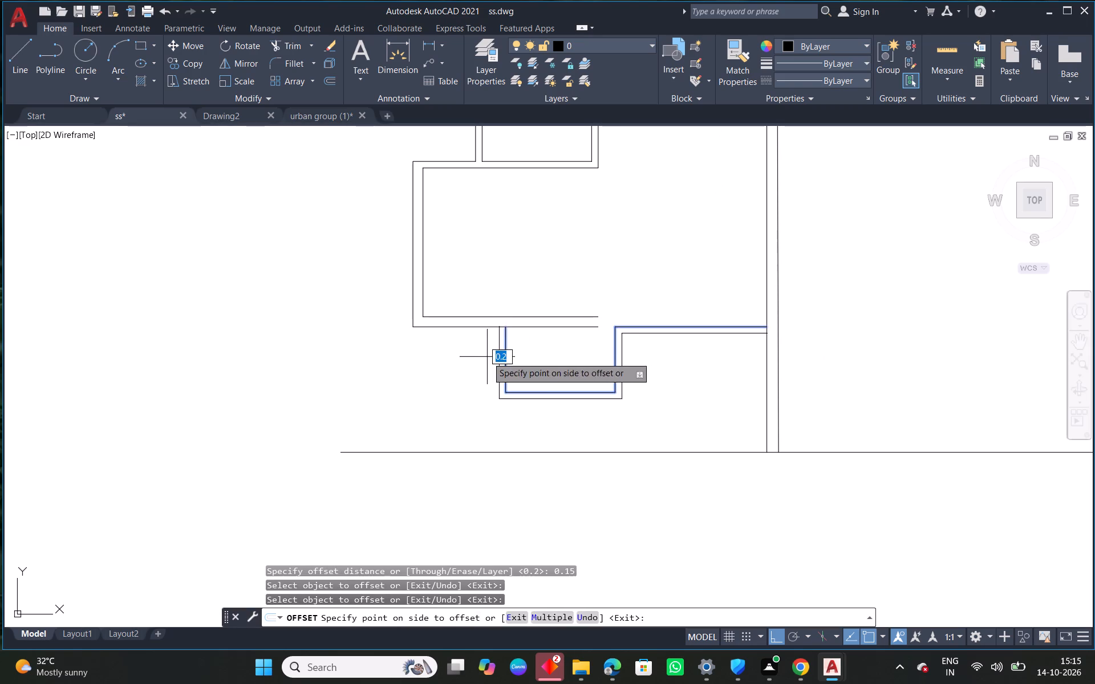
left_click(487, 357)
right_click(477, 353)
left_click(514, 365)
scroll(505, 335, "up", 1)
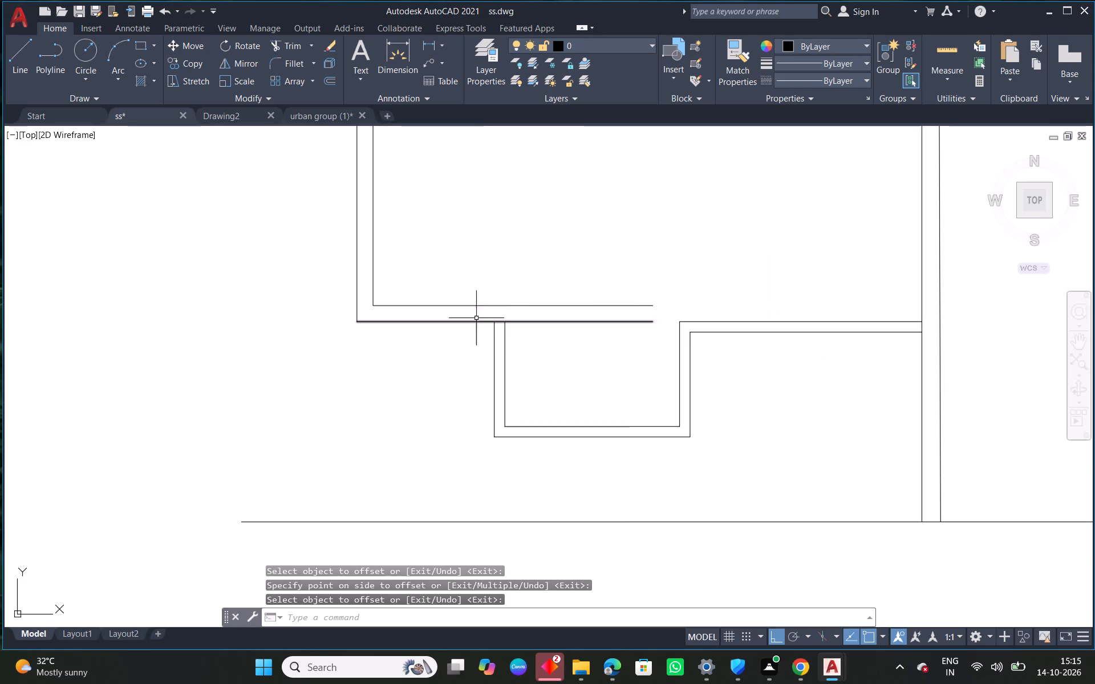
Trim the room's outer bottom line between the two wall lines of the small space's far side wall.
right_click(441, 268)
left_click(495, 296)
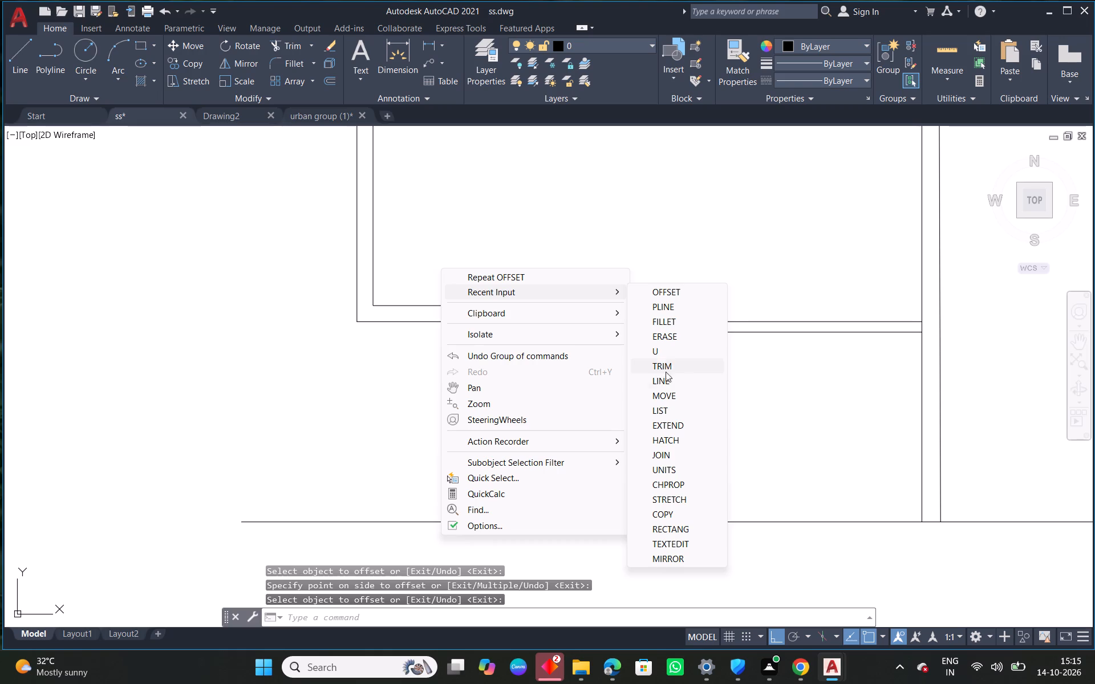
left_click(665, 373)
right_click(615, 270)
left_click(642, 278)
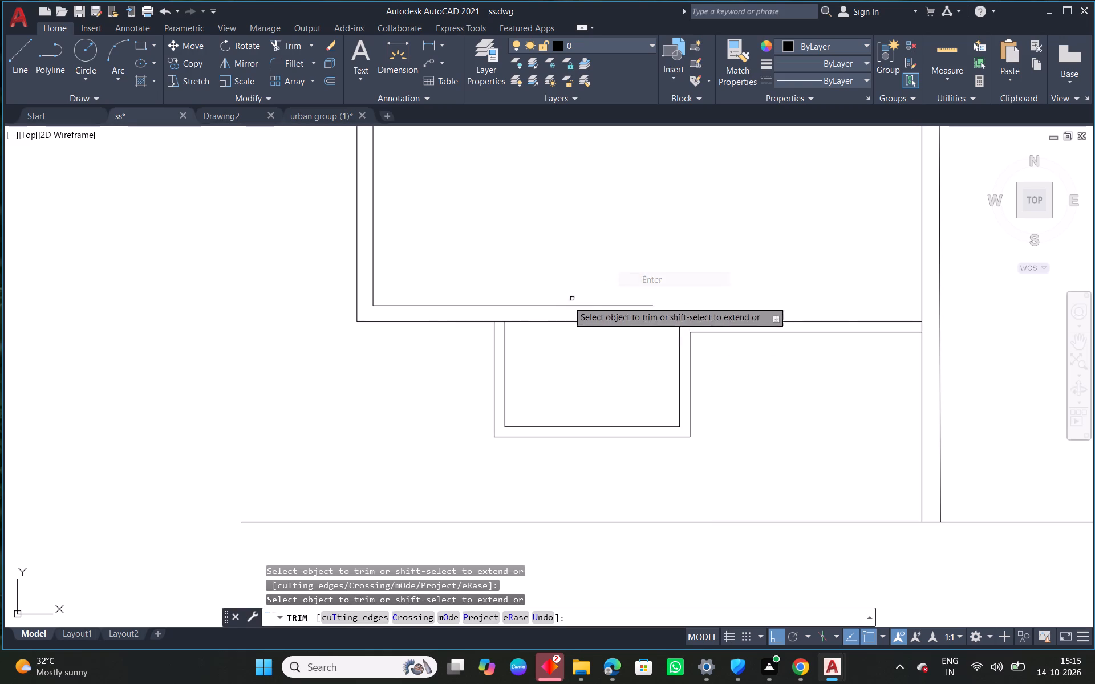
scroll(492, 323, "up", 1)
left_click(501, 319)
right_click(628, 245)
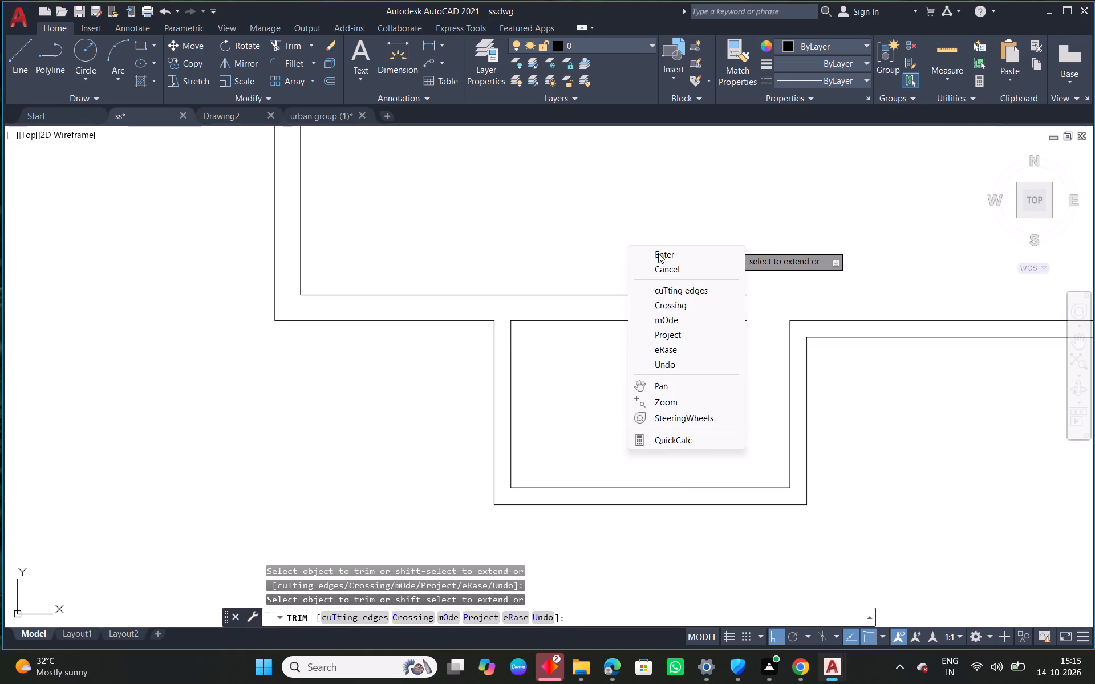
left_click(660, 253)
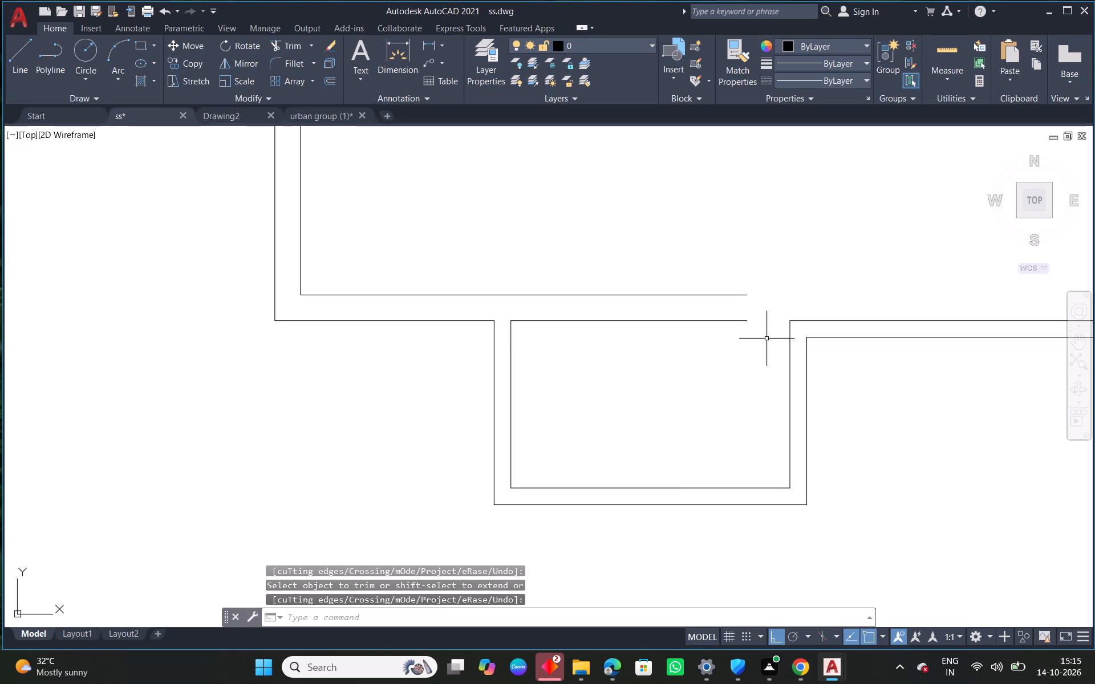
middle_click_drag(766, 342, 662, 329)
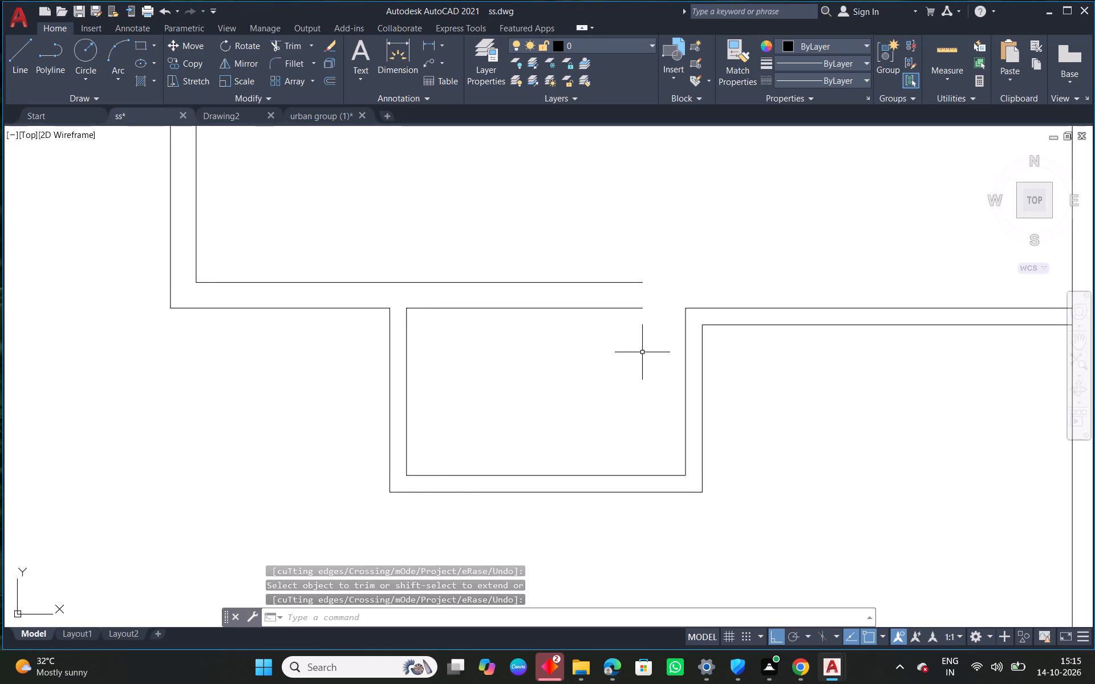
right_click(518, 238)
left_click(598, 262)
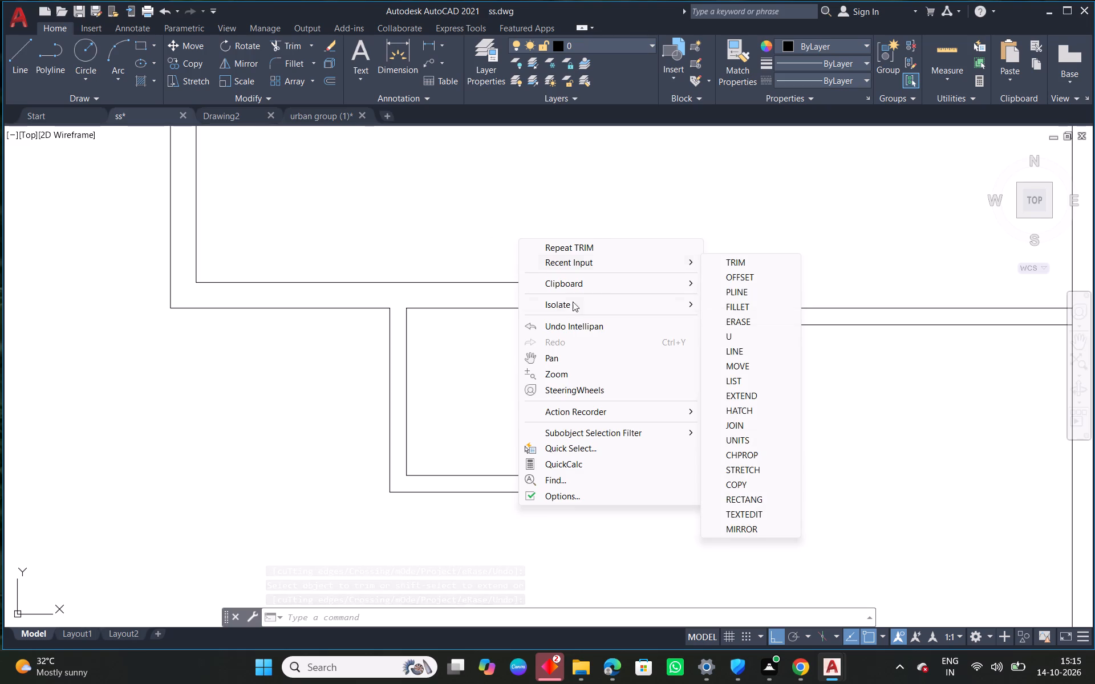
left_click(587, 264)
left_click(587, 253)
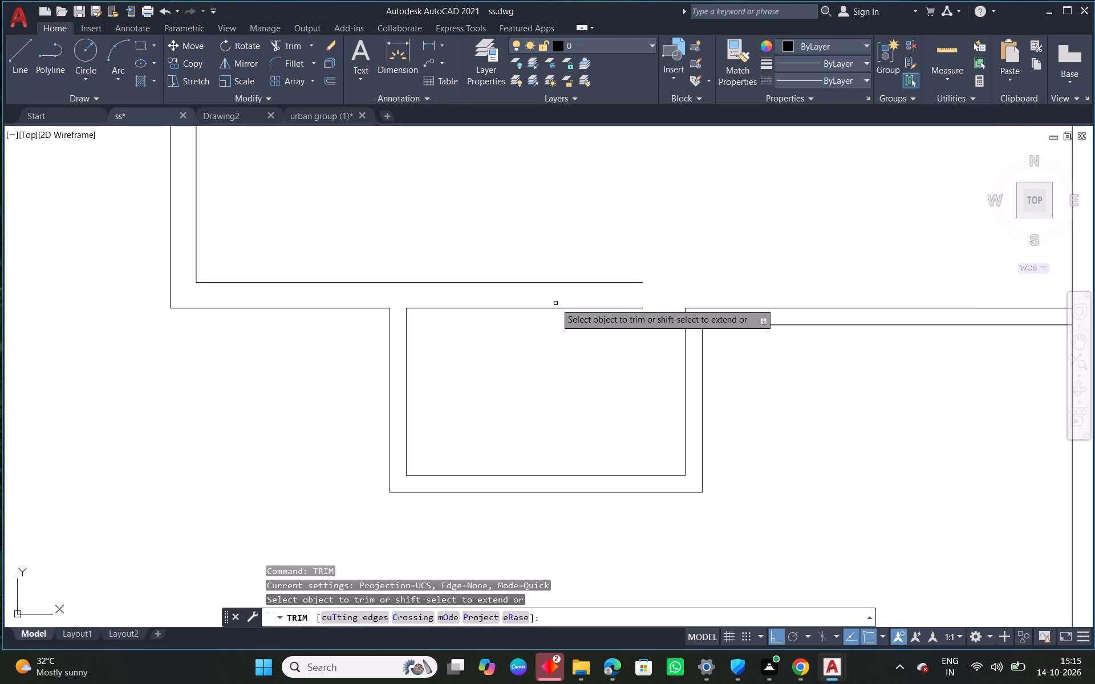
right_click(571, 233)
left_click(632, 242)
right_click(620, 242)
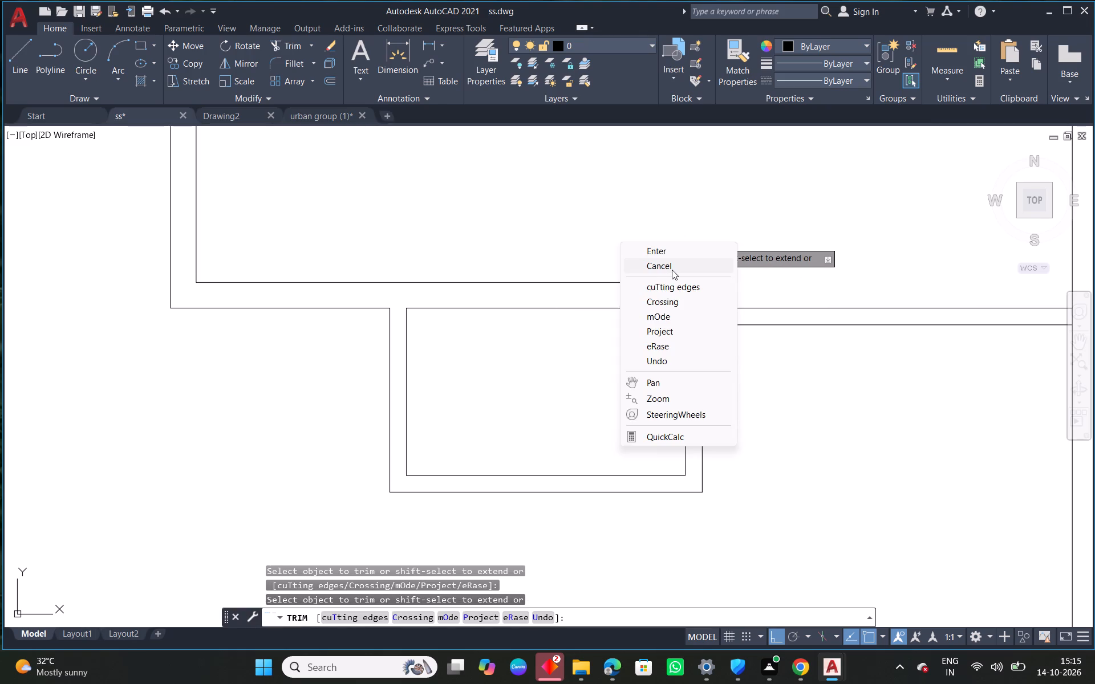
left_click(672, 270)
Draw a polyline across the room's bottom wall, from the midpoint of the outer line above the small space to the inner line.
right_click(630, 225)
left_click(684, 251)
left_click(865, 283)
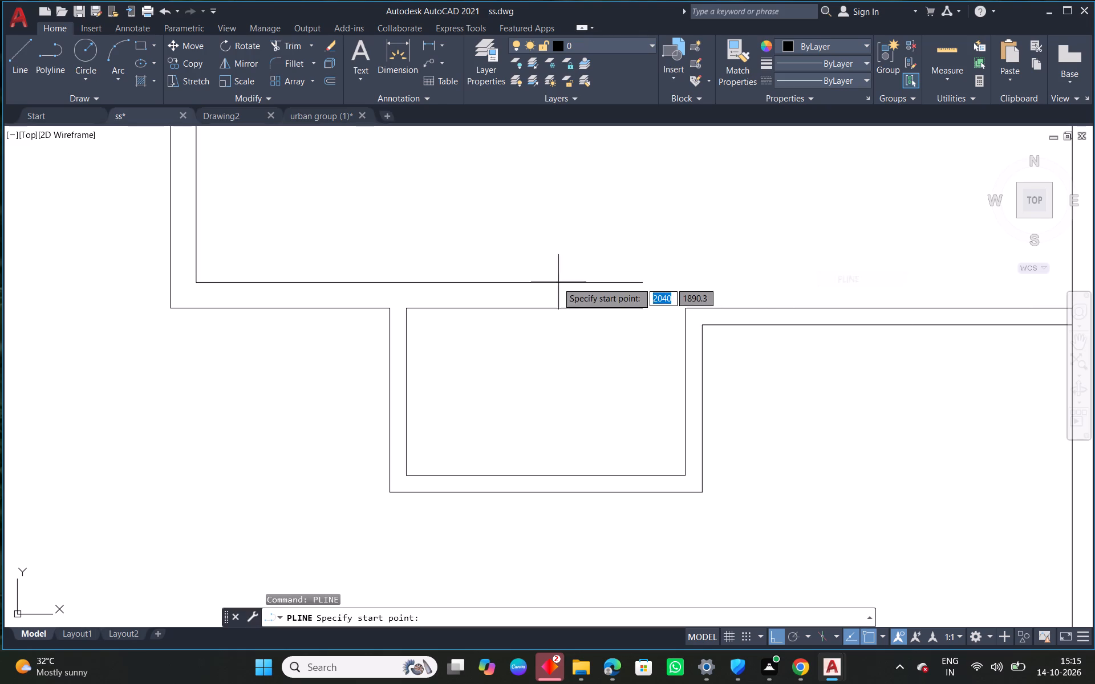
left_click(521, 310)
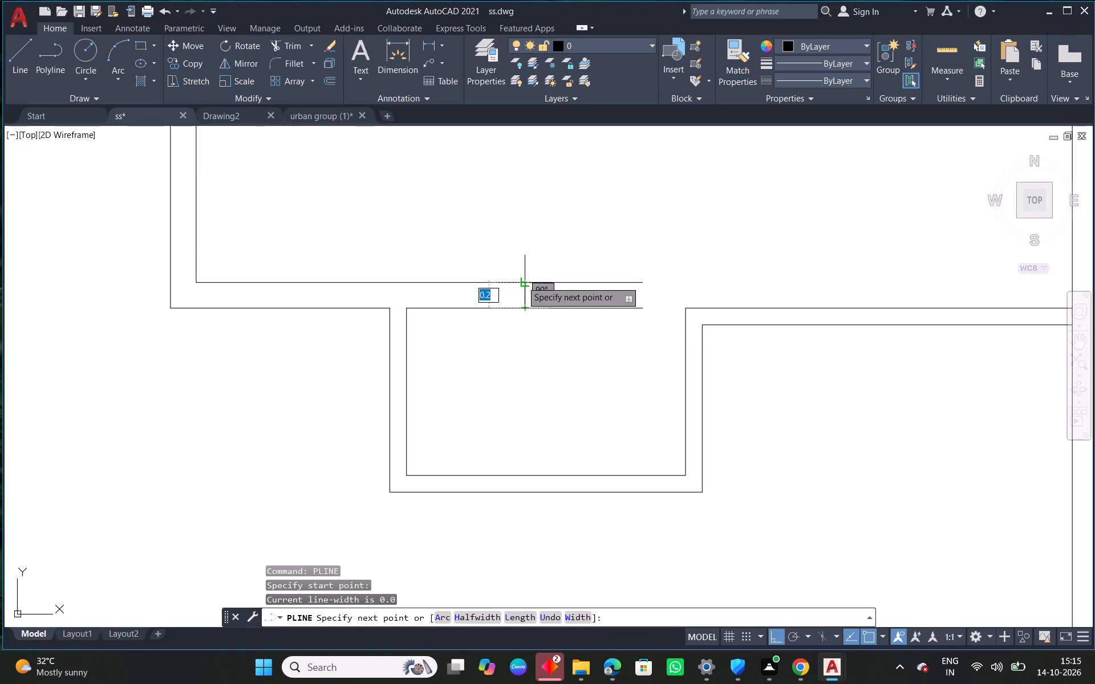
left_click(522, 280)
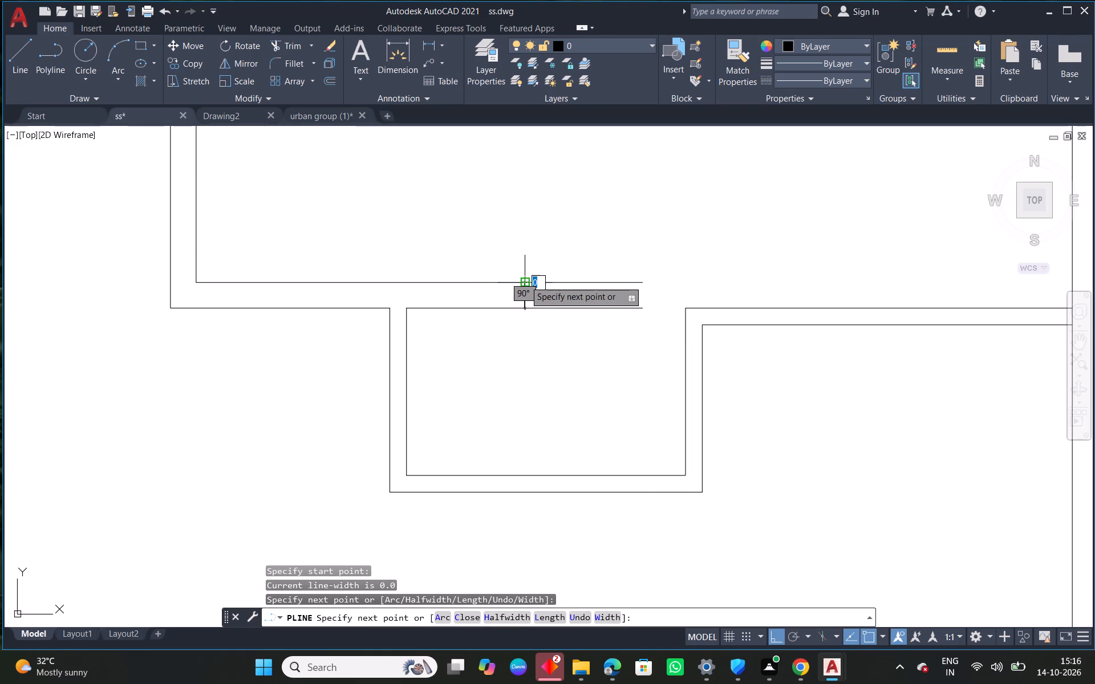
right_click(525, 280)
left_click(574, 292)
Trim both bottom wall lines of the room beyond the new closing line, on the side towards the central wall.
right_click(494, 258)
left_click(557, 286)
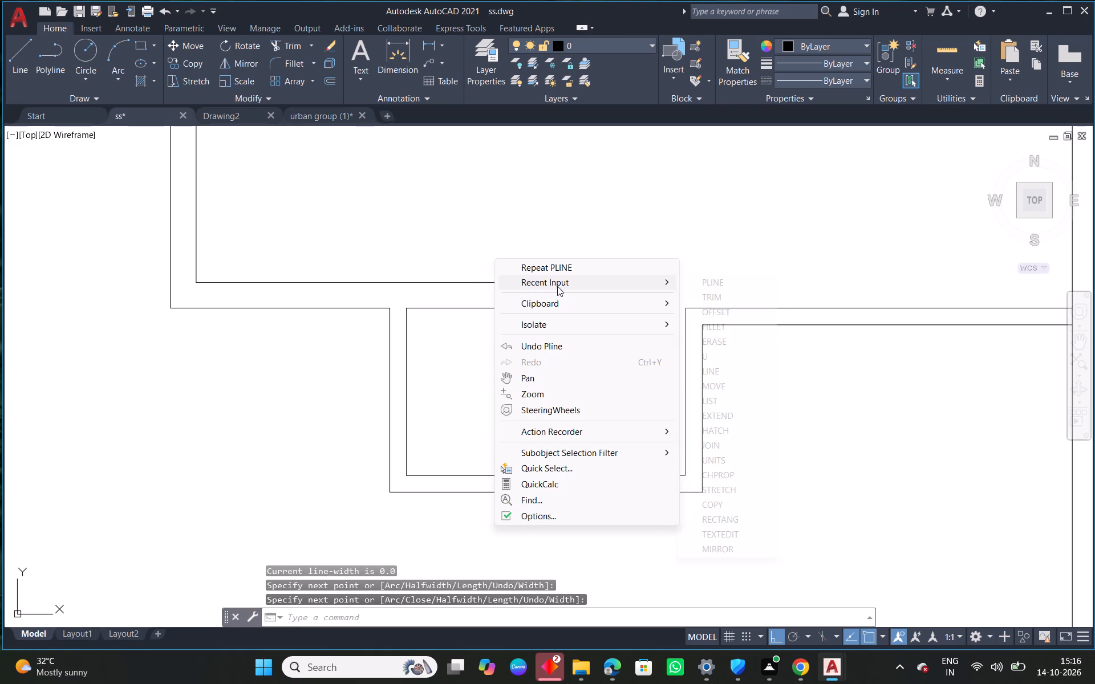
left_click(692, 295)
left_click_drag(600, 349, 586, 246)
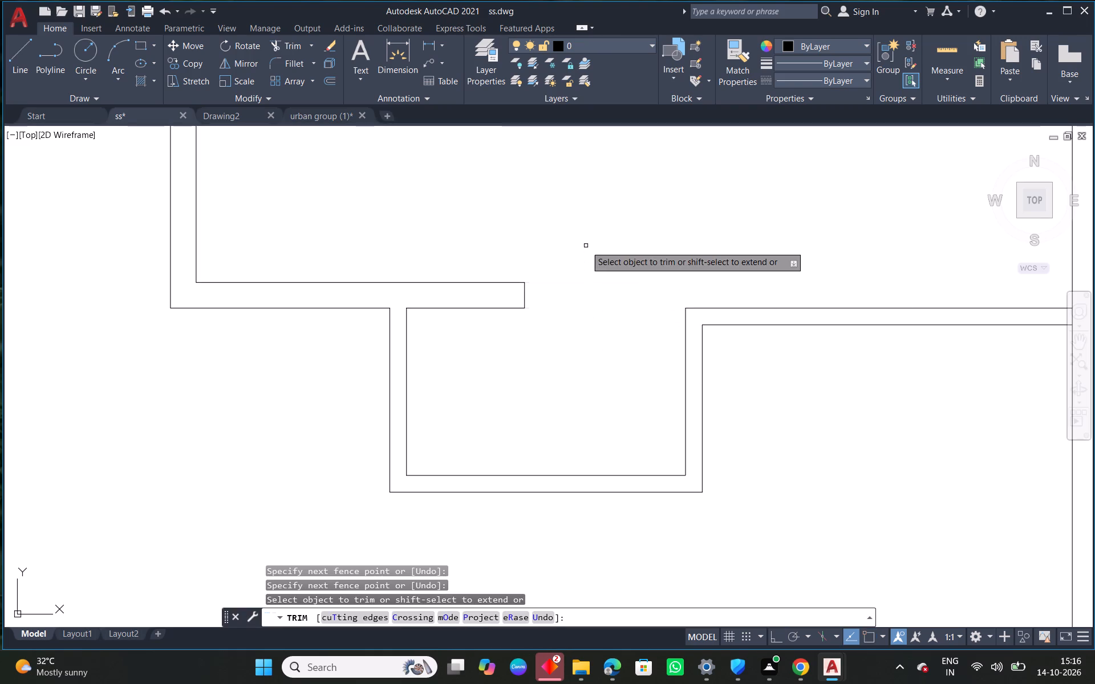
right_click(583, 246)
left_click(632, 255)
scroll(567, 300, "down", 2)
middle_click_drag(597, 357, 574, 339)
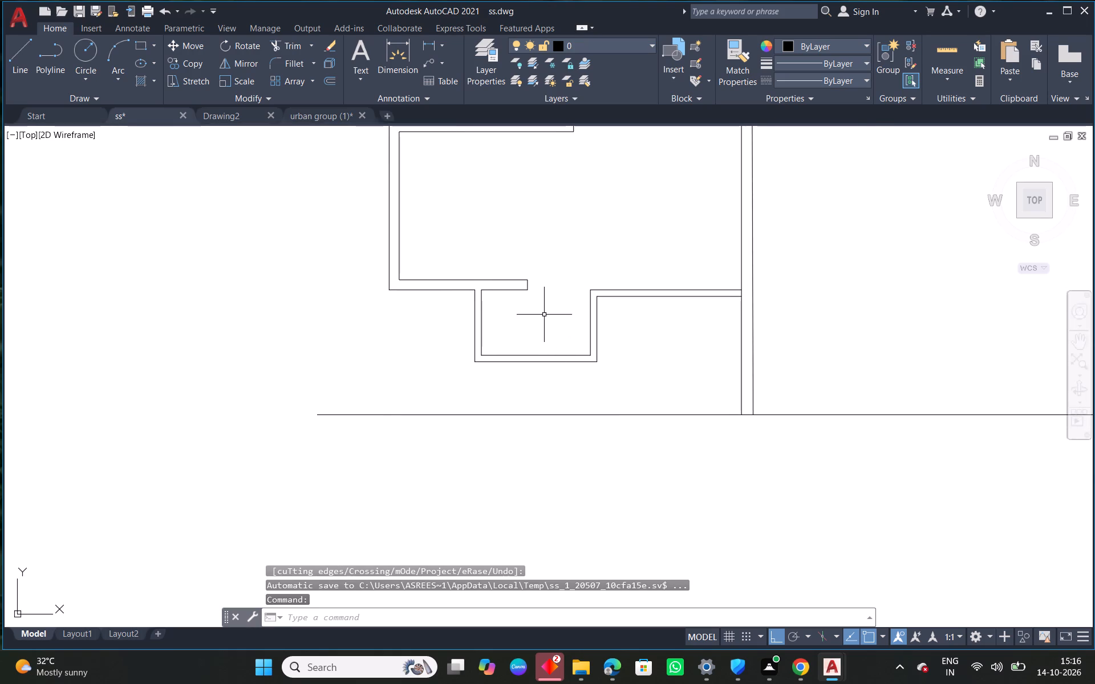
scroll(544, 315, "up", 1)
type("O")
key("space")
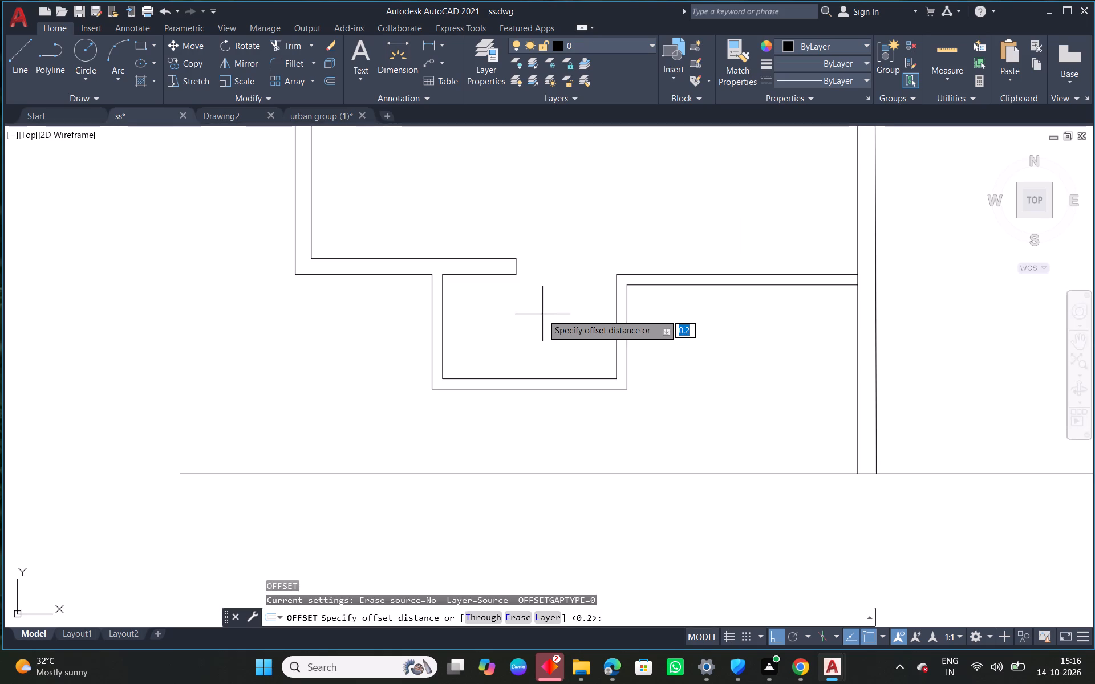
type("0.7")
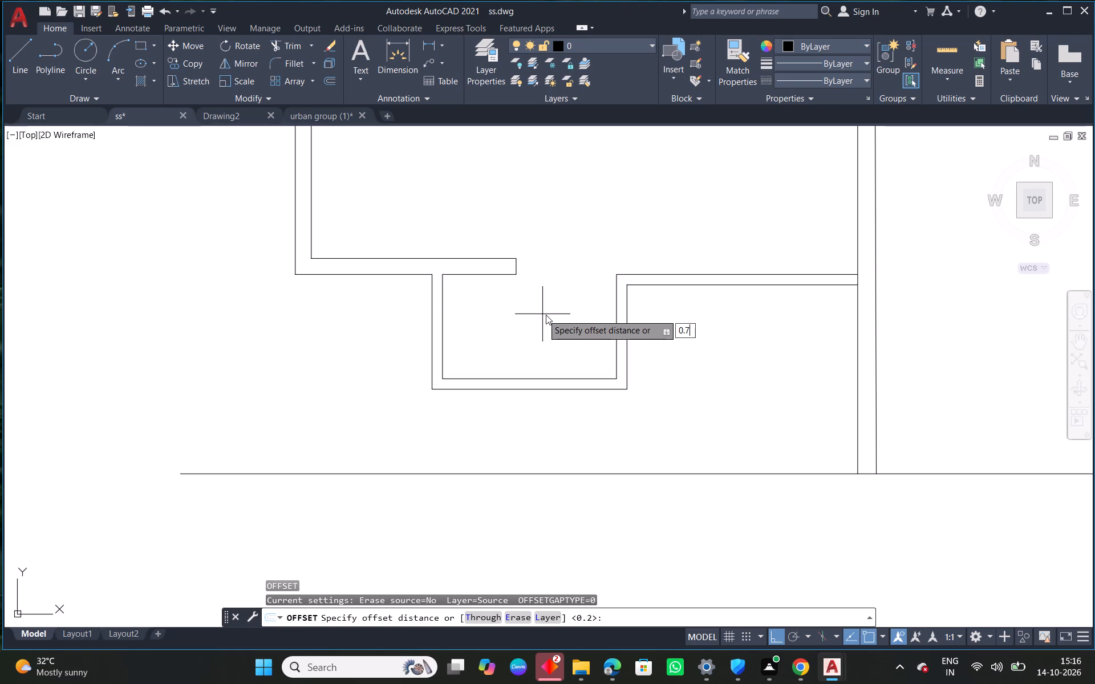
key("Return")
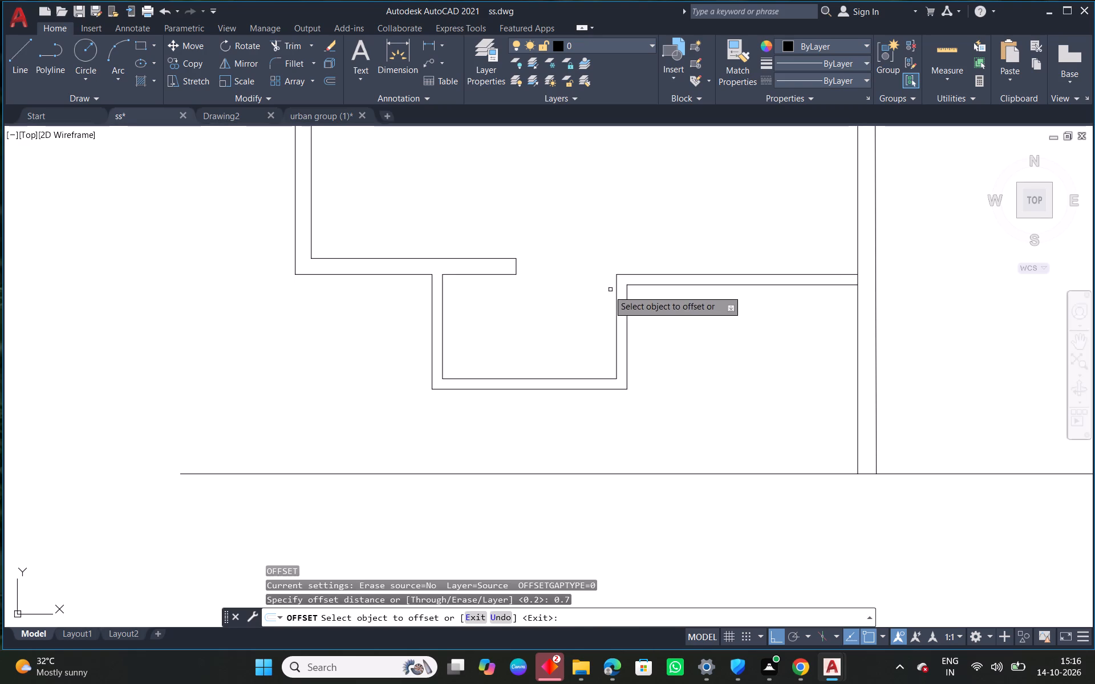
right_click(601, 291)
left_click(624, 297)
Explode the inner and outer stepped polylines around the small space into separate lines.
left_click(617, 306)
right_click(617, 306)
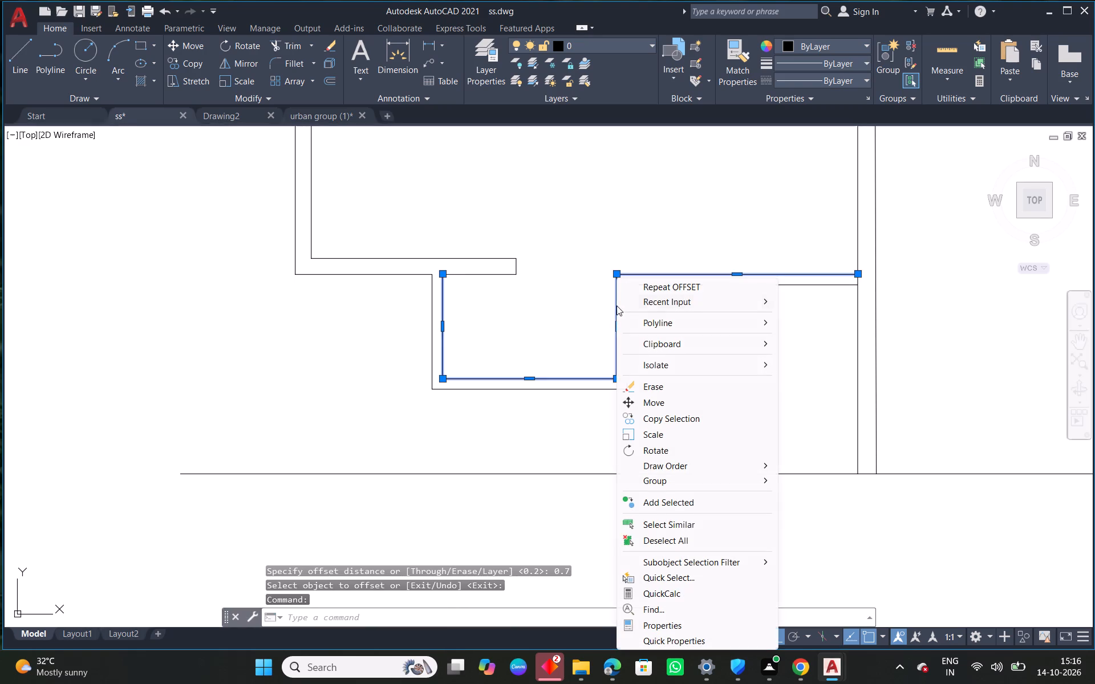
left_click(692, 308)
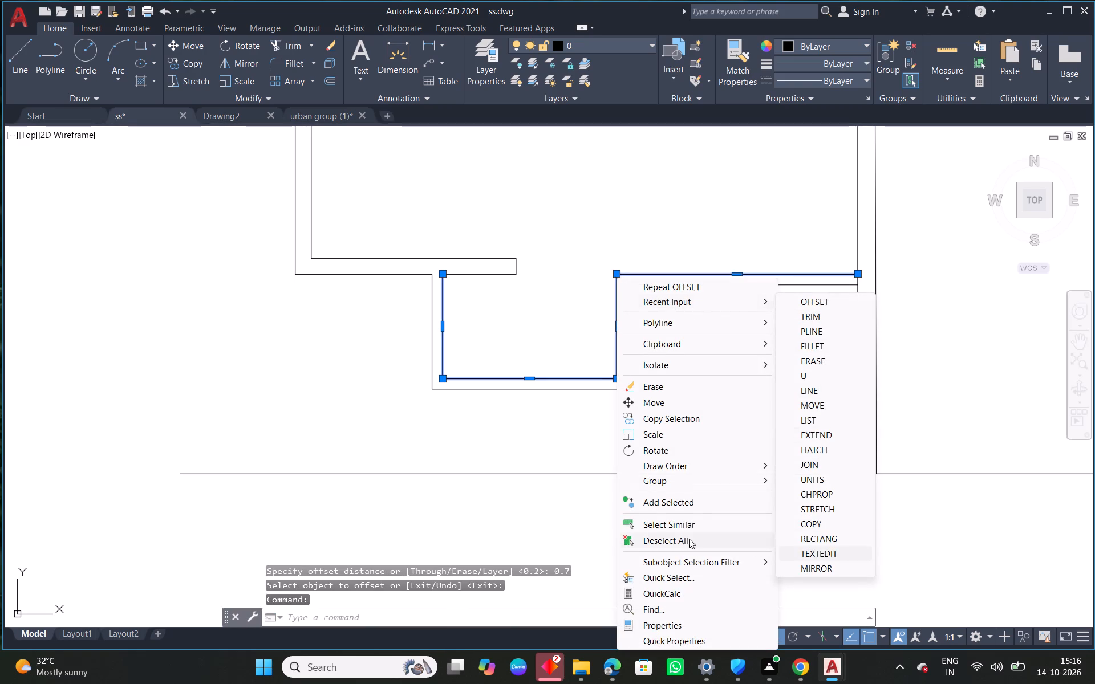
left_click(358, 614)
type("X")
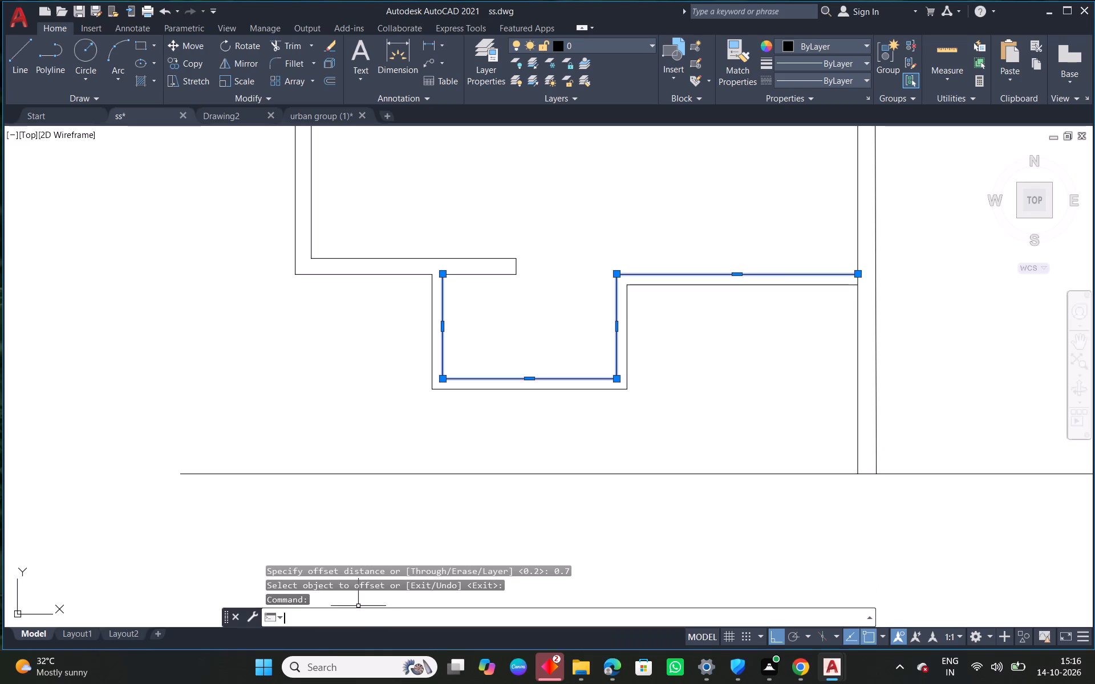
key("space")
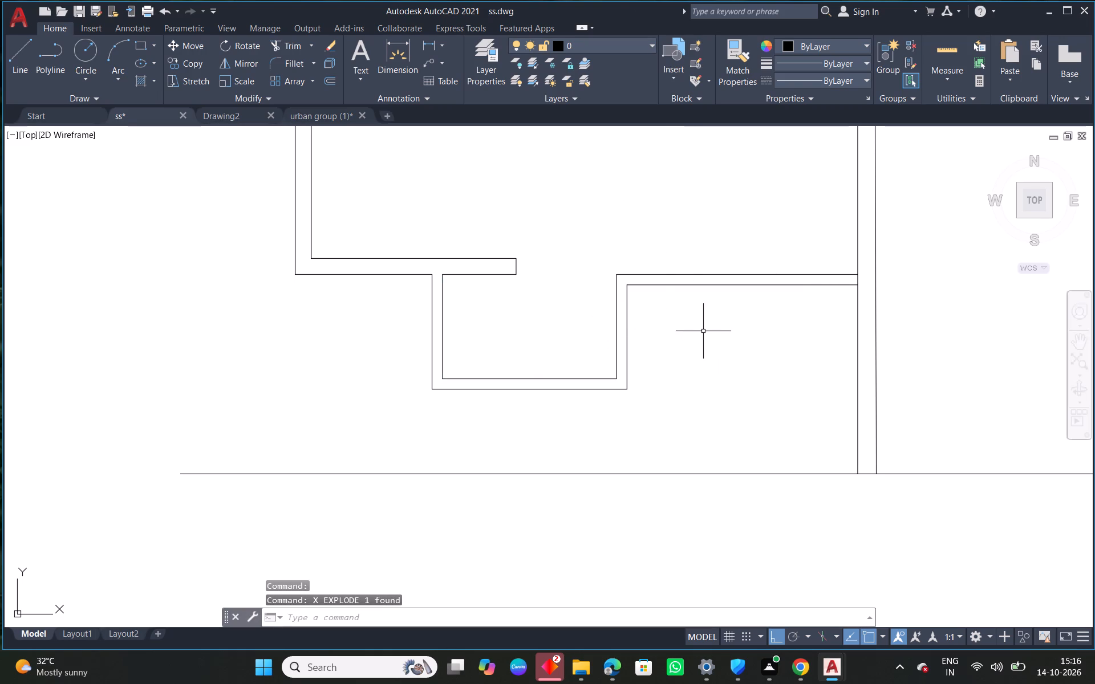
left_click_drag(676, 397, 671, 388)
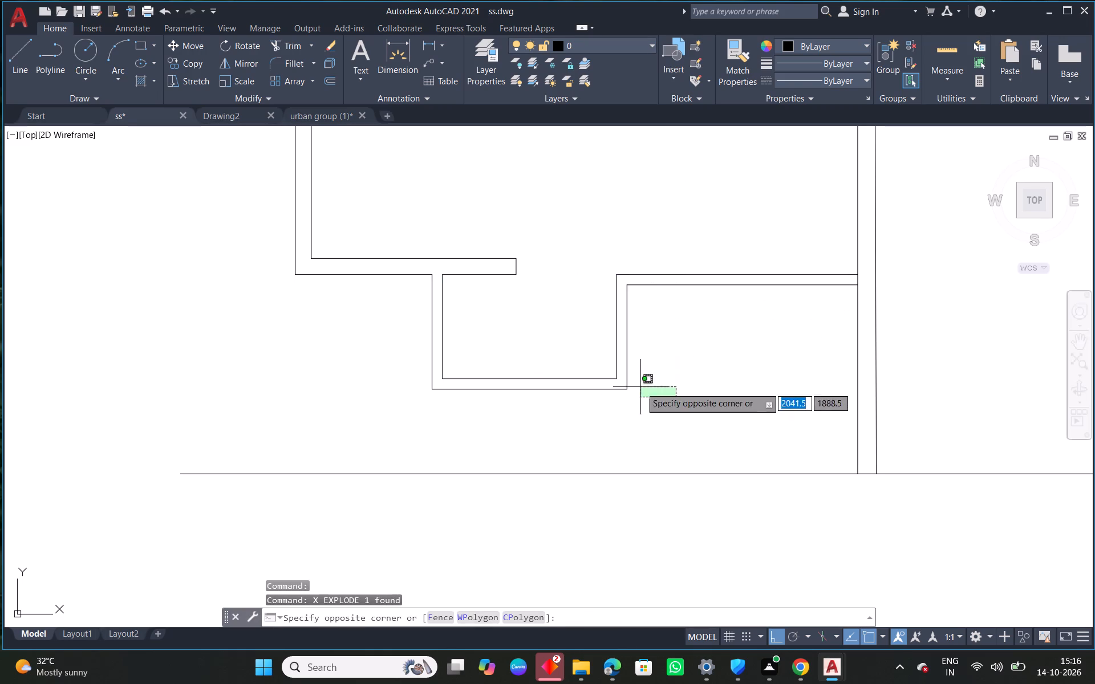
left_click(640, 387)
left_click(650, 384)
left_click(610, 353)
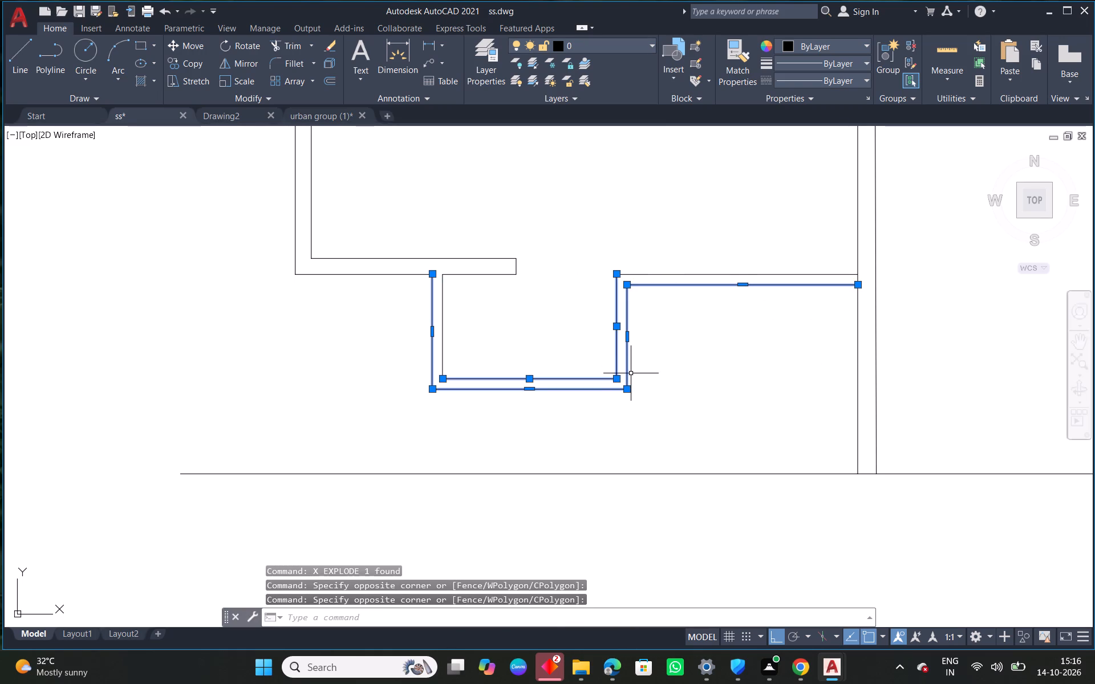
key("Escape")
left_click(627, 377)
type("X")
key("space")
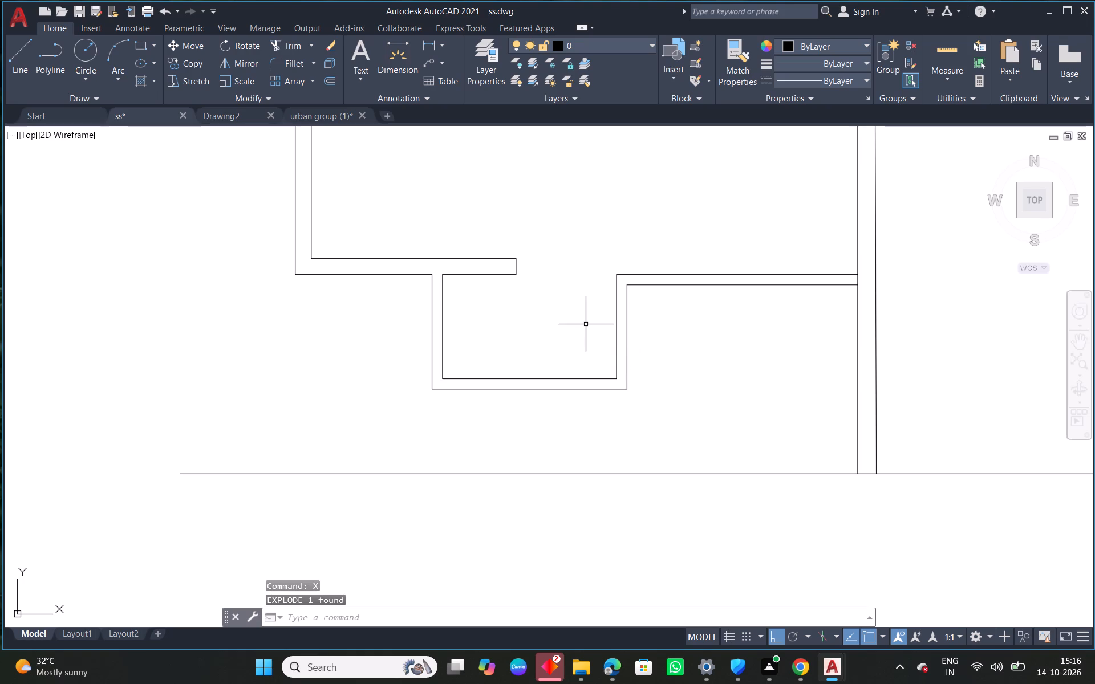
Extend the room's inner bottom line to the central wall.
type("EX")
key("space")
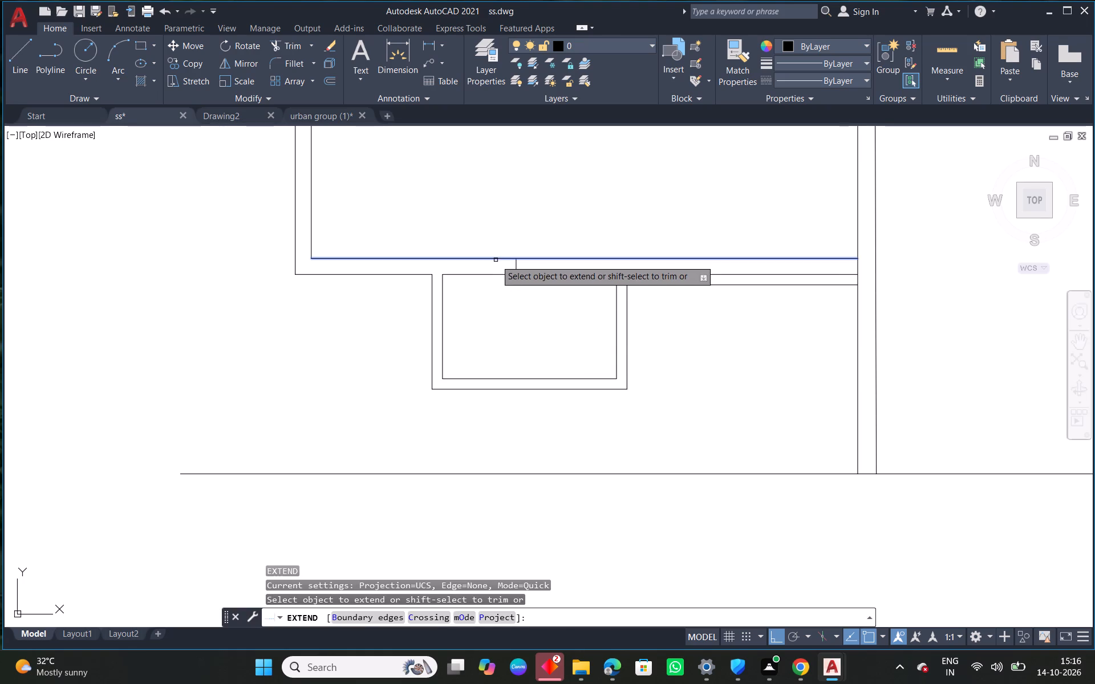
left_click(496, 260)
key("Escape")
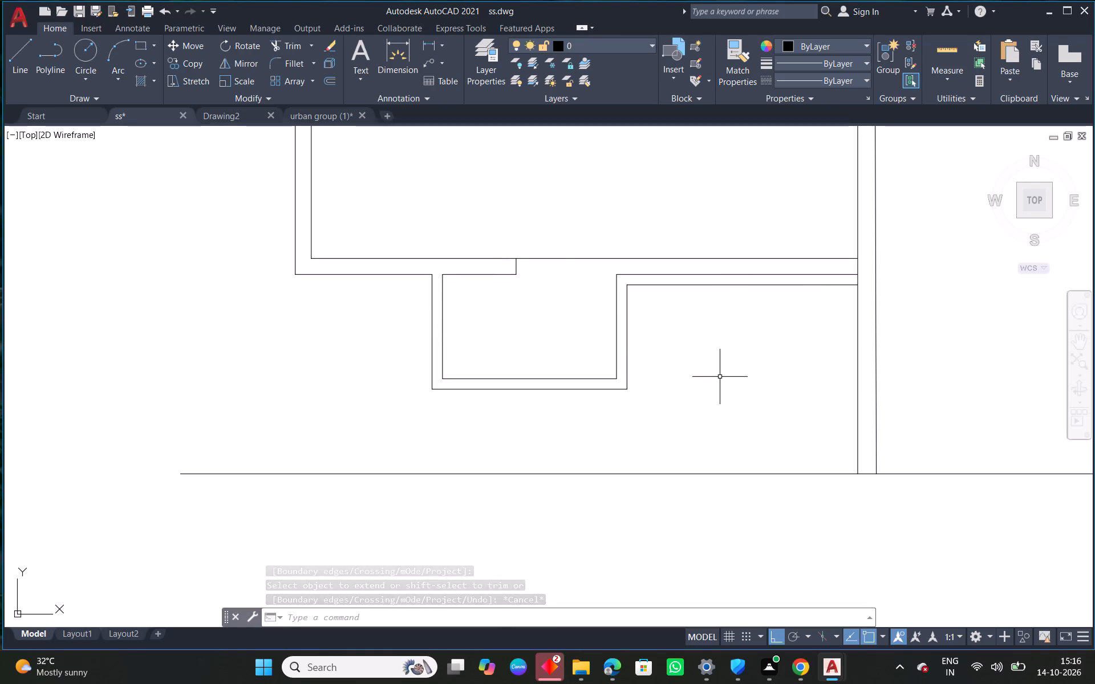
Move the small space's two vertical lines nearest the central wall up, from their inner upper corner to the room's inner bottom line.
left_click_drag(661, 331, 622, 327)
left_click(581, 323)
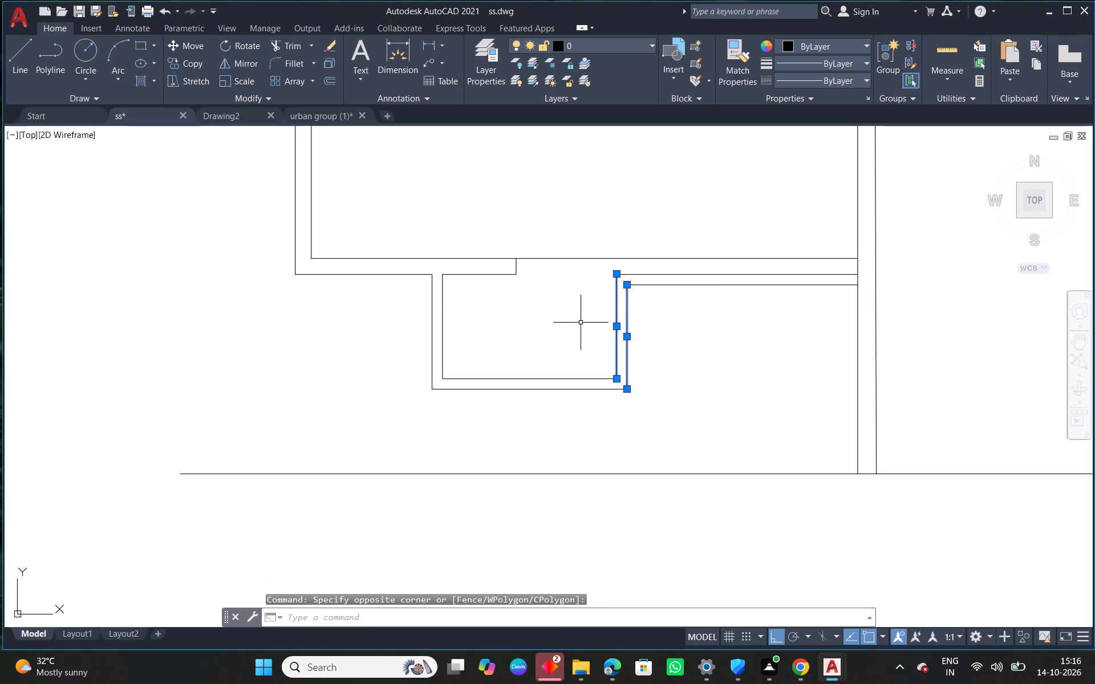
key("m")
key("space")
scroll(630, 286, "up", 1)
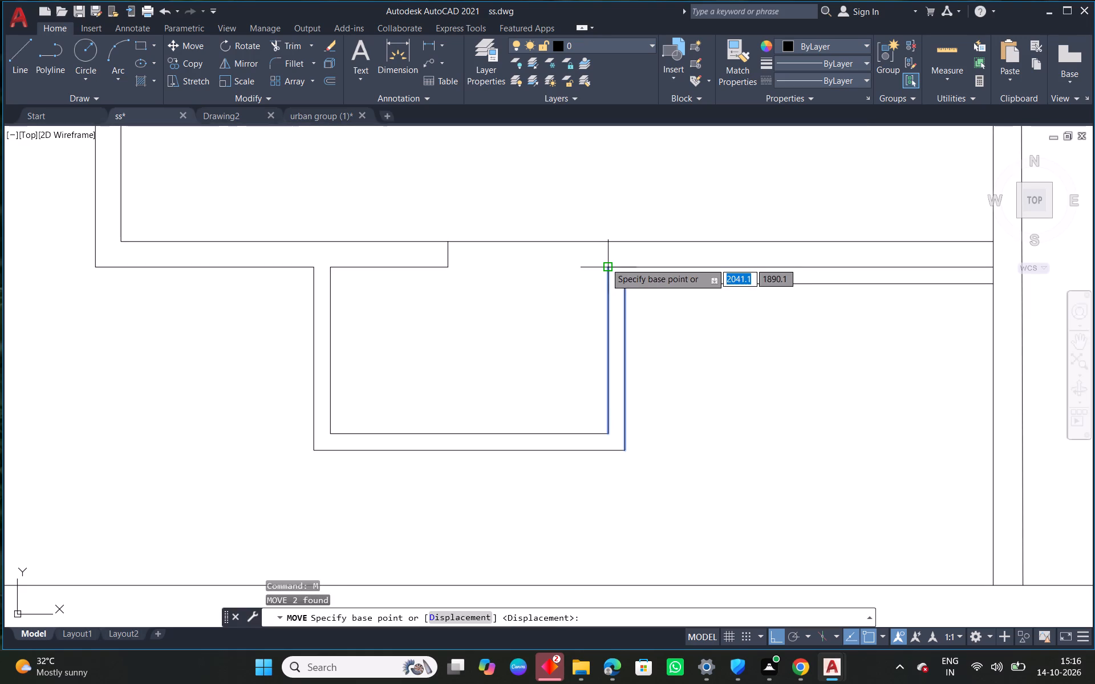
left_click(607, 269)
left_click(607, 242)
key("Escape")
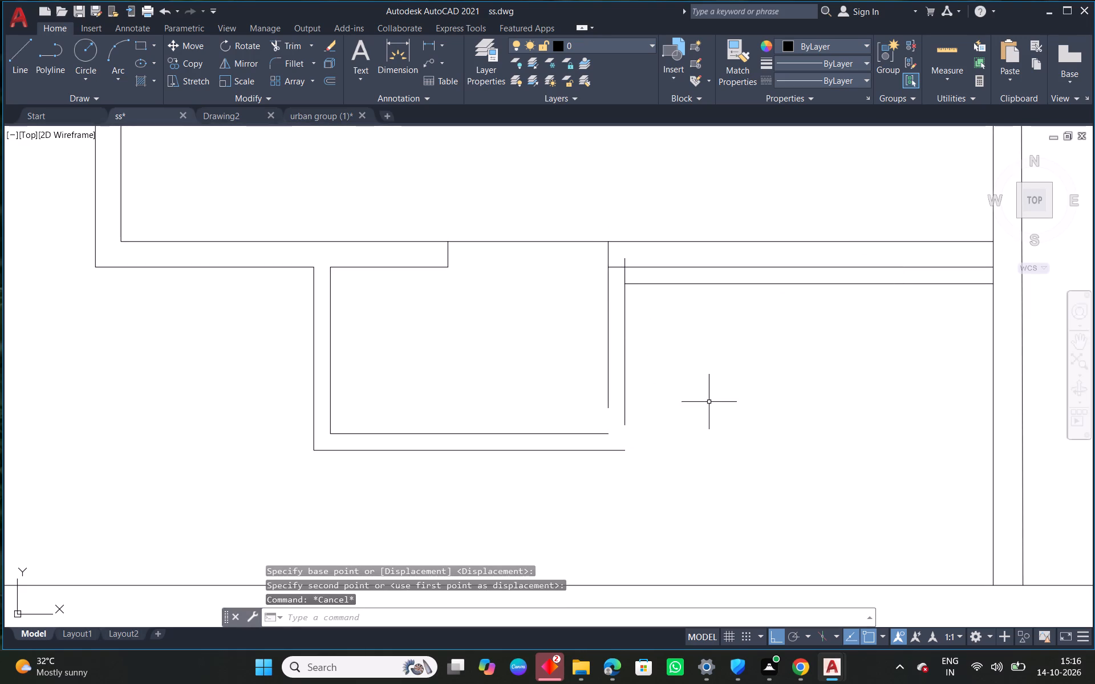
Move the small space's two bottom lines up to meet the lower ends of the shifted vertical lines.
middle_click_drag(709, 402, 740, 337)
left_click_drag(624, 422, 620, 405)
left_click(603, 363)
key("m")
key("space")
left_click(636, 369)
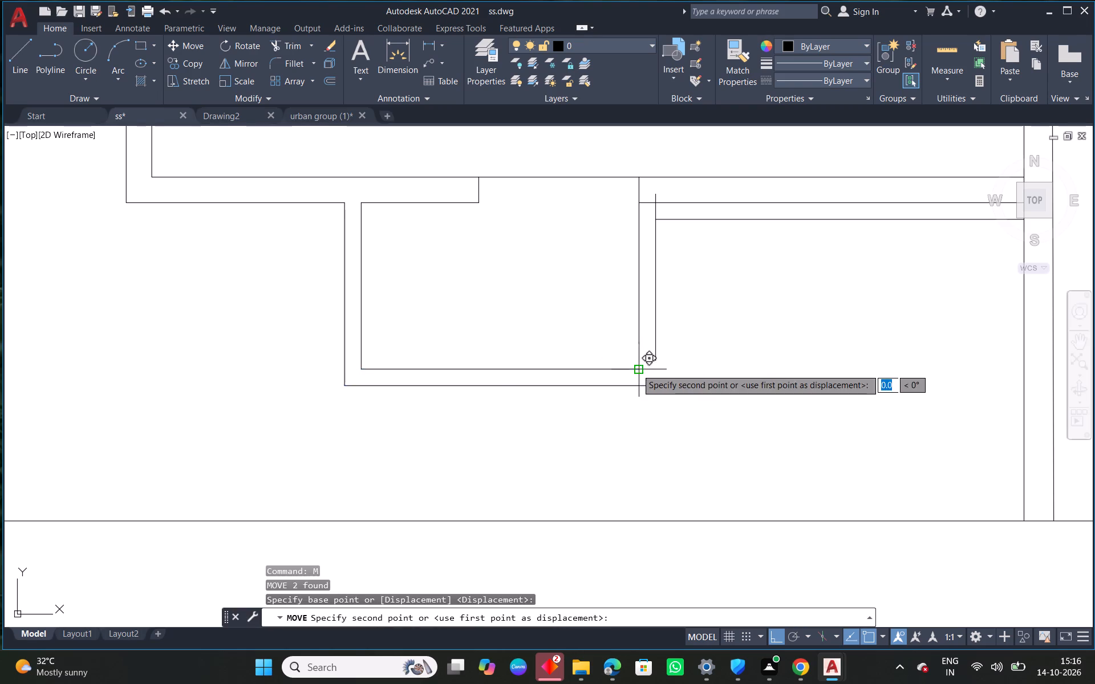
left_click(638, 345)
key("Escape")
middle_click_drag(506, 319, 537, 310)
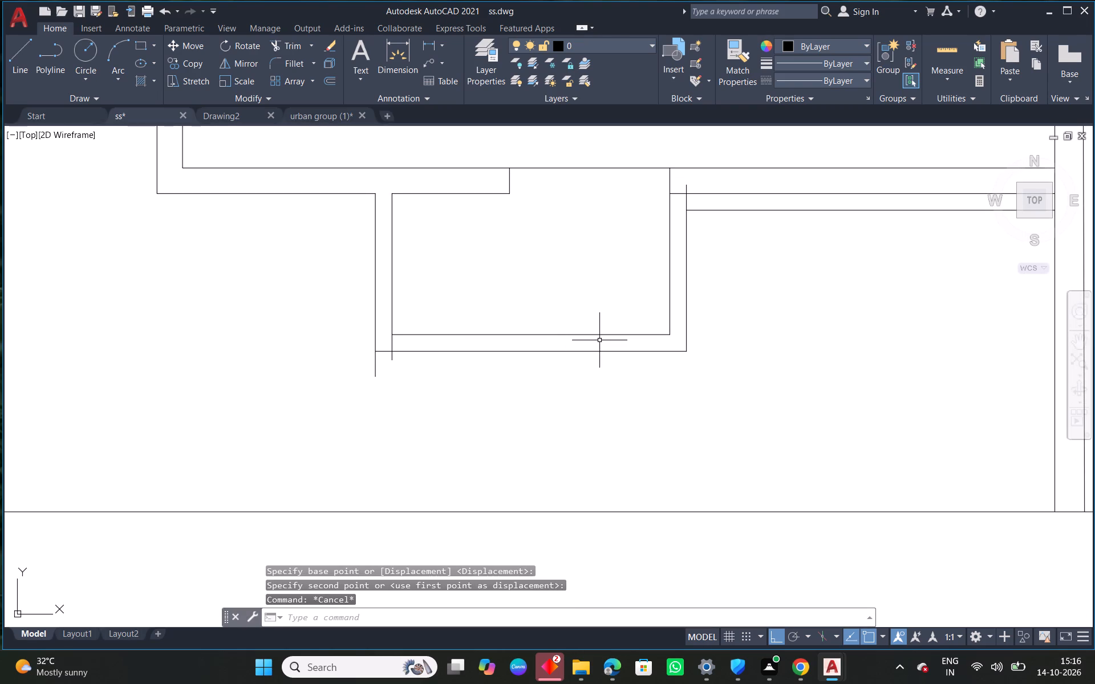
Fillet the small space's inner and outer bottom lines with their matching far vertical lines into square corners.
key("f")
key("space")
left_click(407, 333)
left_click(394, 318)
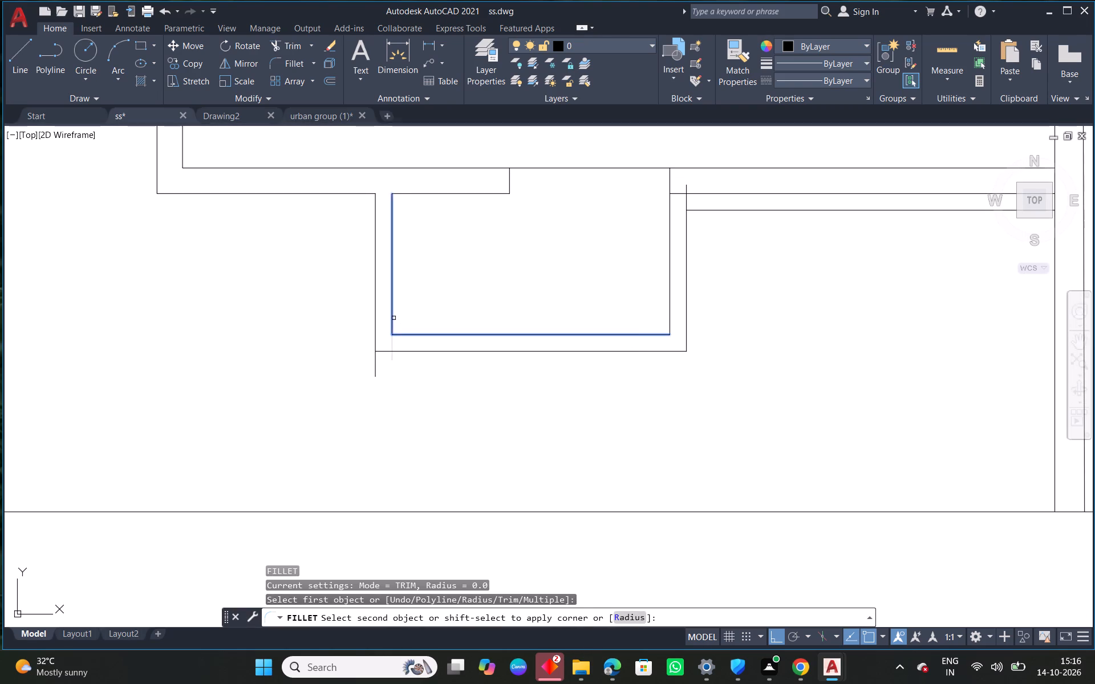
right_click(444, 268)
left_click(501, 272)
left_click(391, 351)
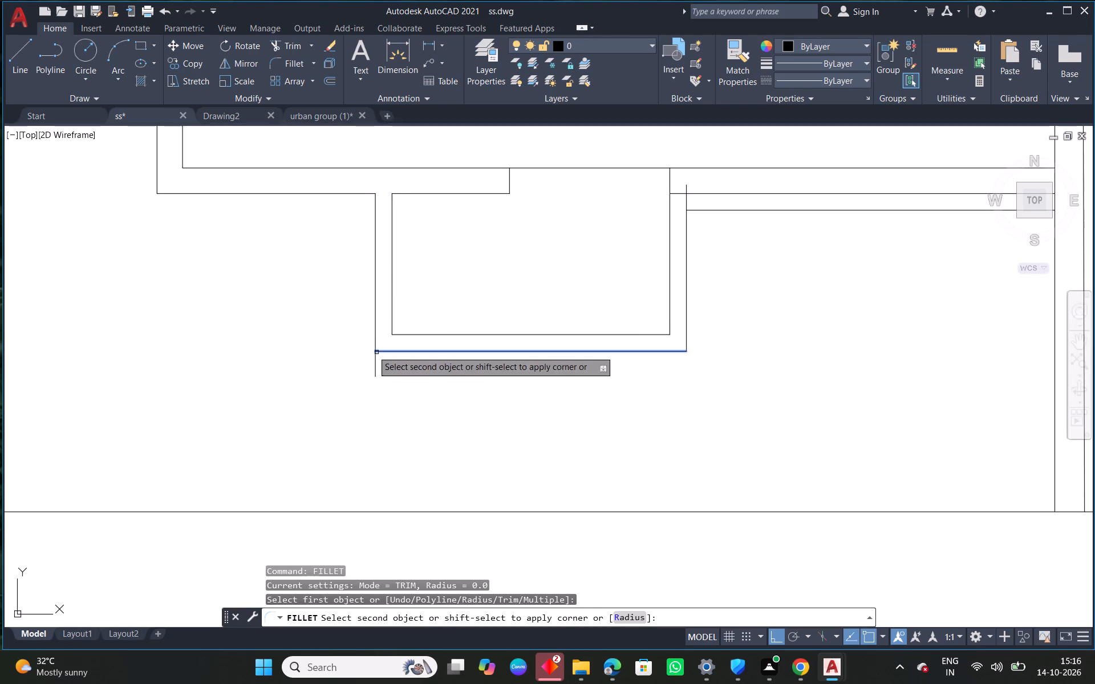
left_click(376, 336)
key("Escape")
List the properties of the small space's outer far vertical line to check its length.
left_click(376, 328)
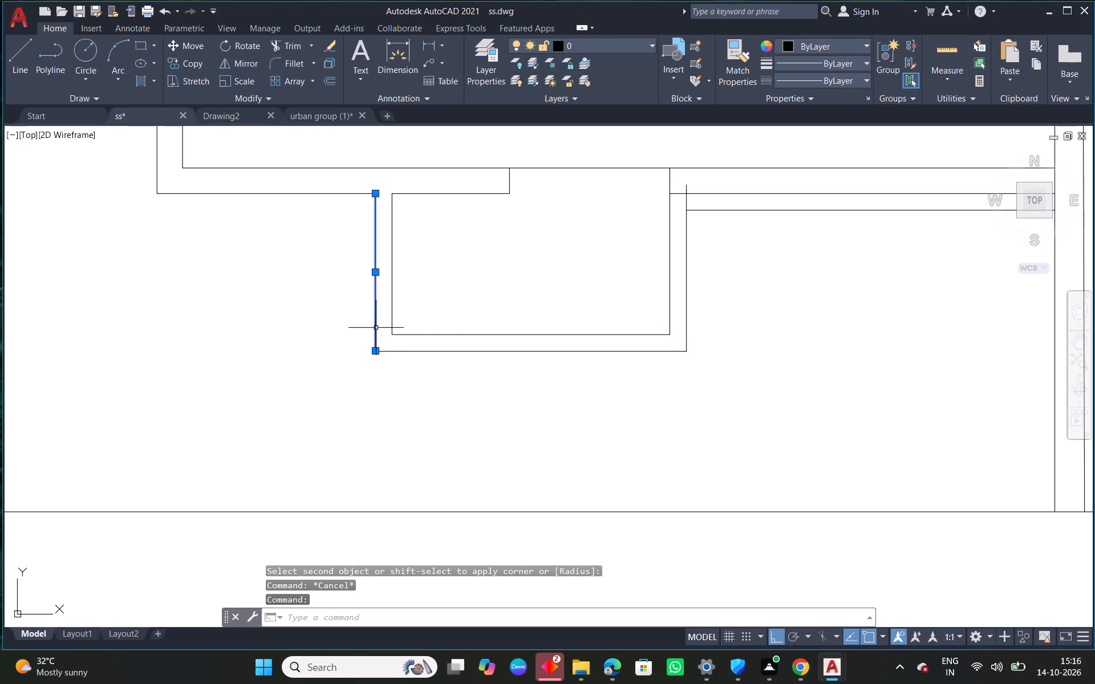
type("LI")
key("space")
left_click(535, 294)
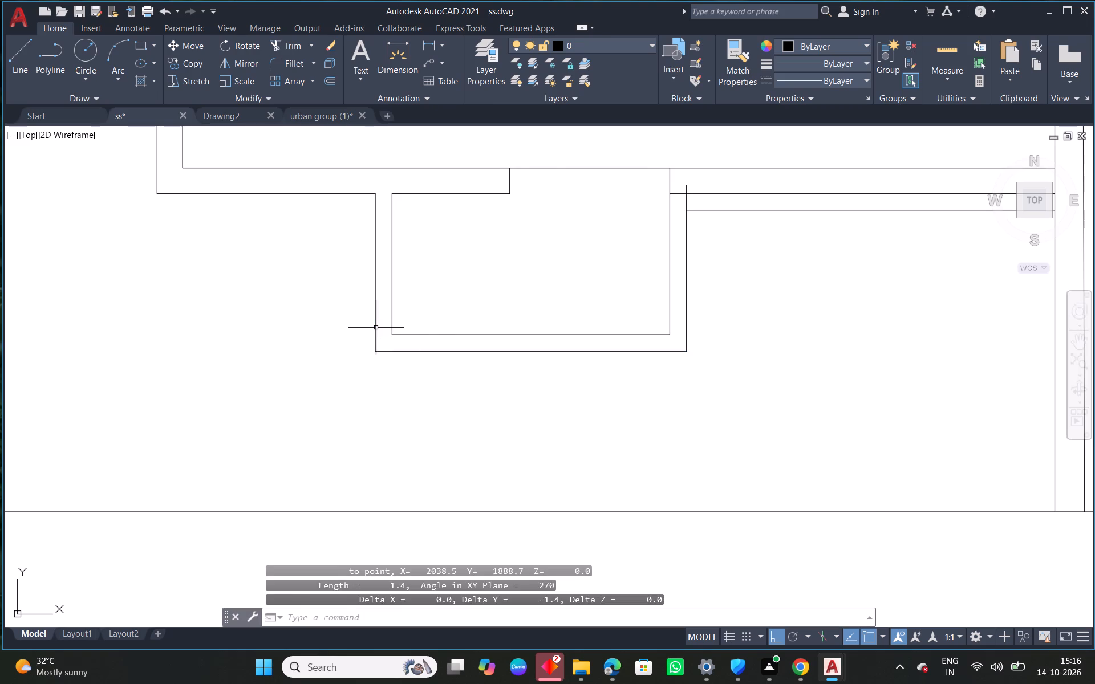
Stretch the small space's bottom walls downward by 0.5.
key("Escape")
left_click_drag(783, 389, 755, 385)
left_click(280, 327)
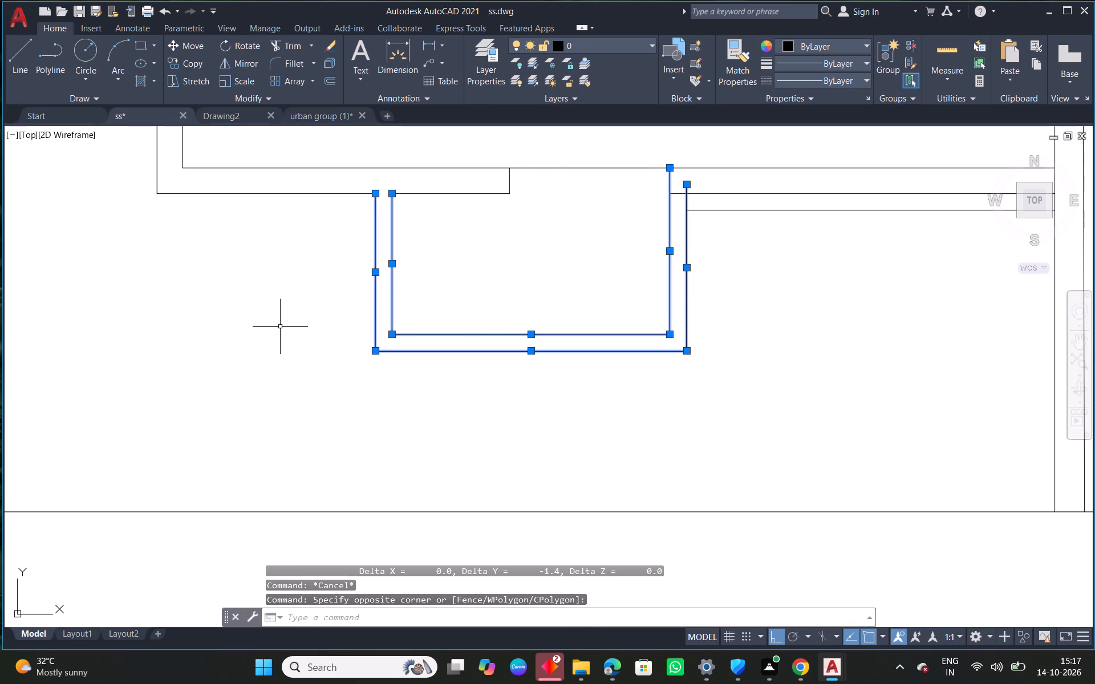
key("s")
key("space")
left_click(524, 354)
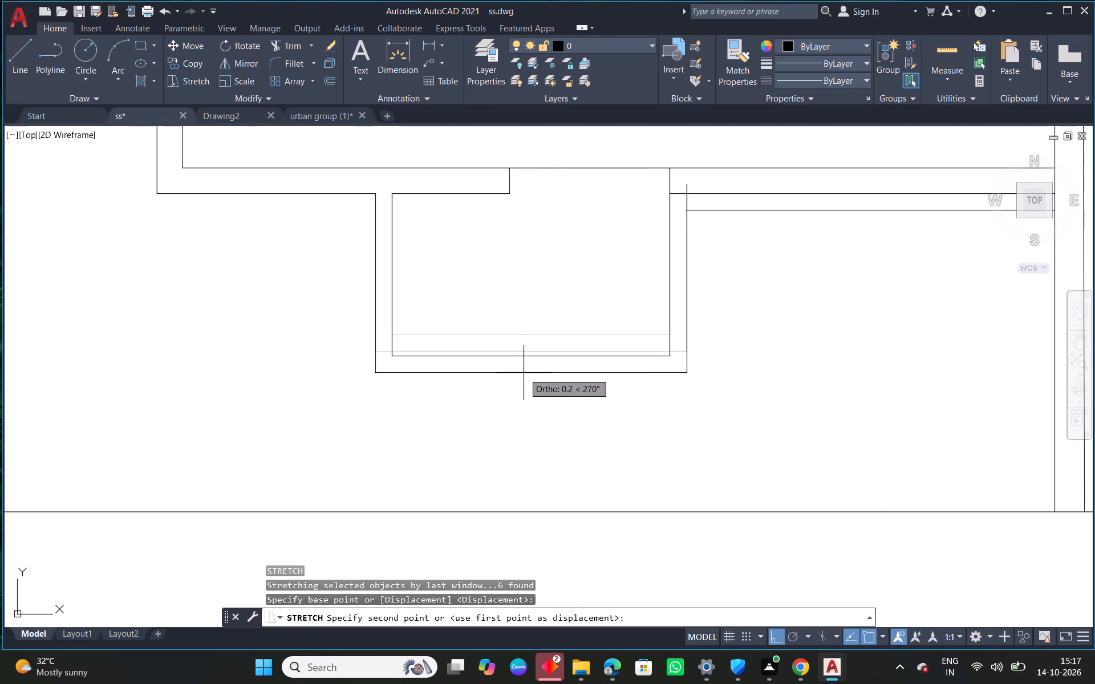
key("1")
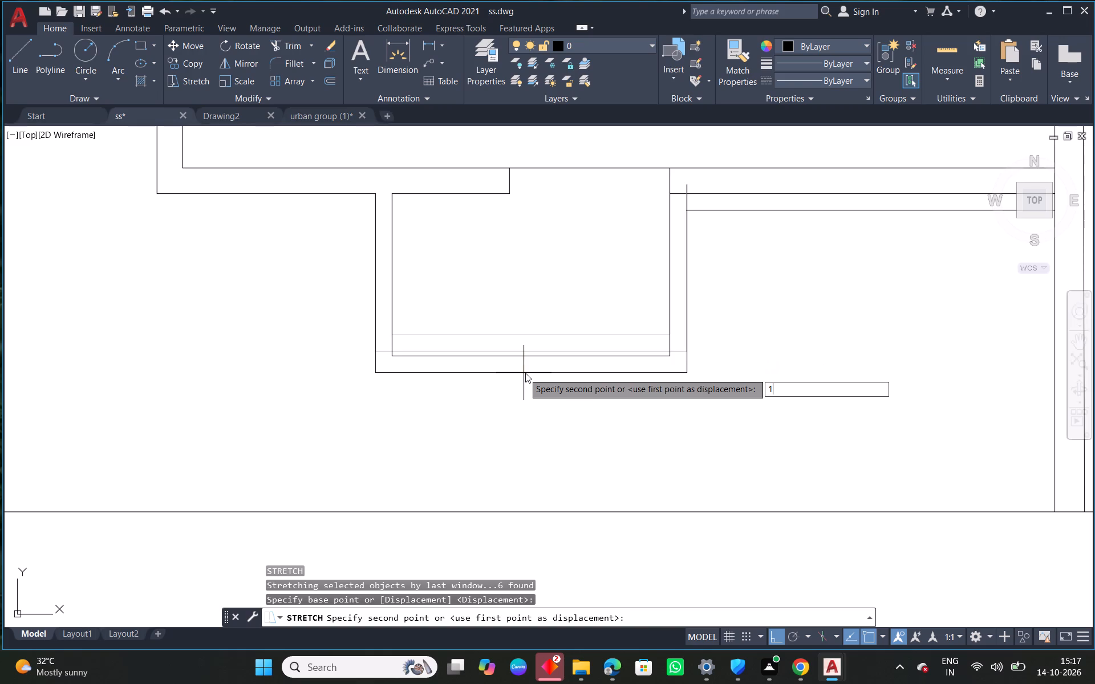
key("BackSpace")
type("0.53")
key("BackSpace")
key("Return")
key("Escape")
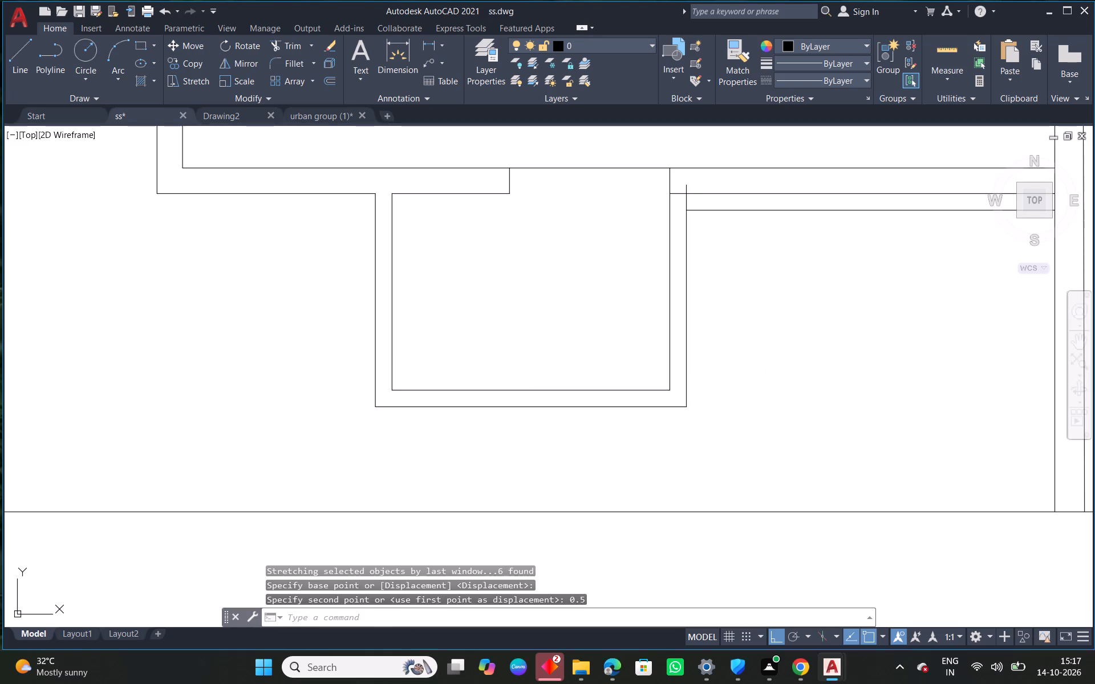
List the properties of the small space's inner far vertical line to check its length.
left_click(391, 344)
type("LI")
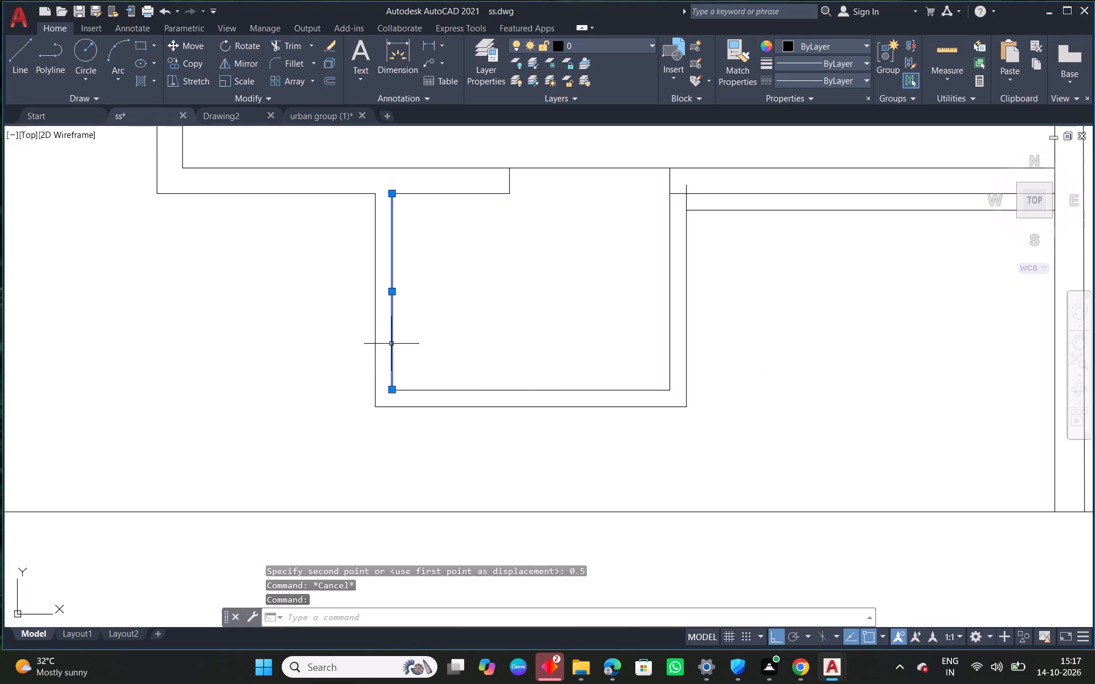
key("space")
key("Escape")
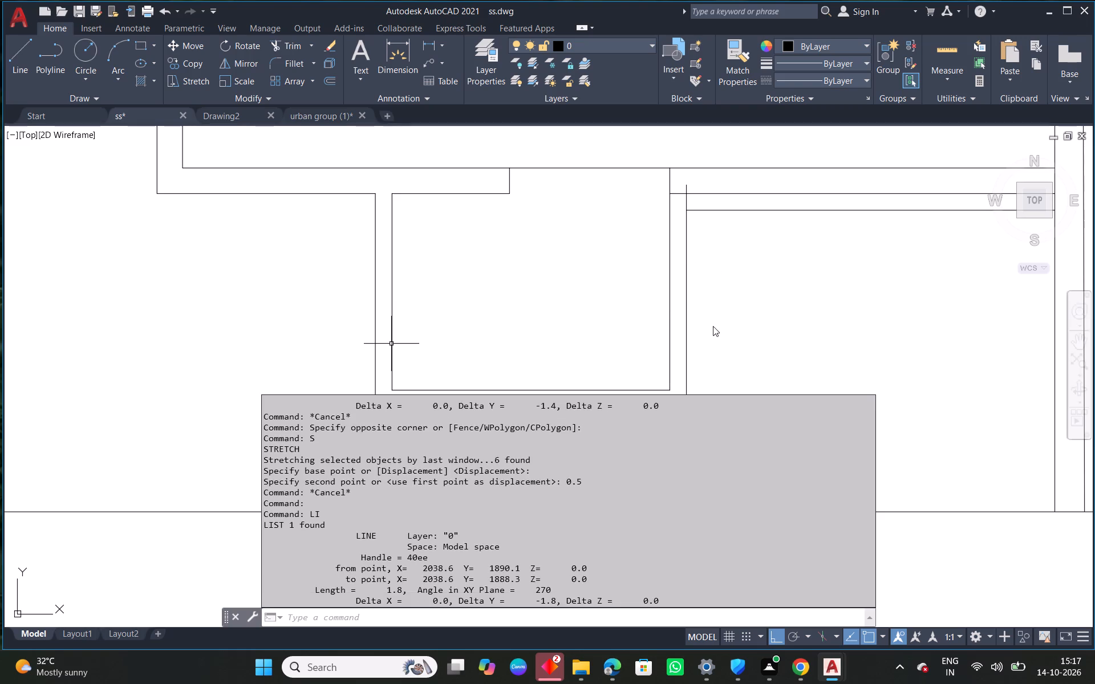
left_click(713, 326)
key("Escape")
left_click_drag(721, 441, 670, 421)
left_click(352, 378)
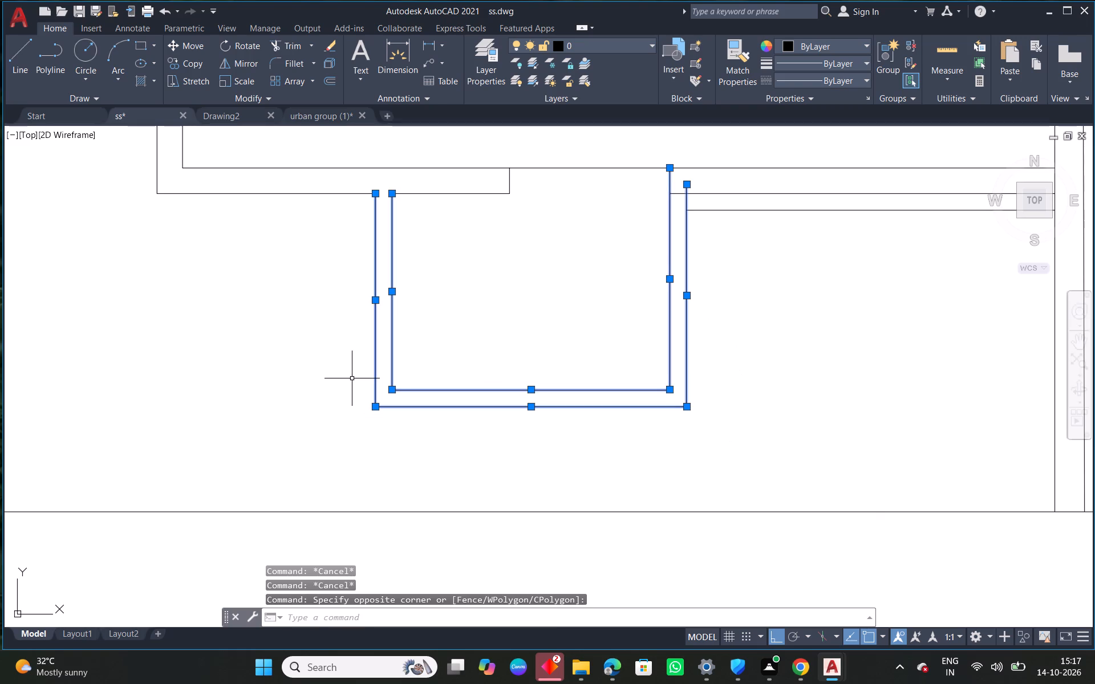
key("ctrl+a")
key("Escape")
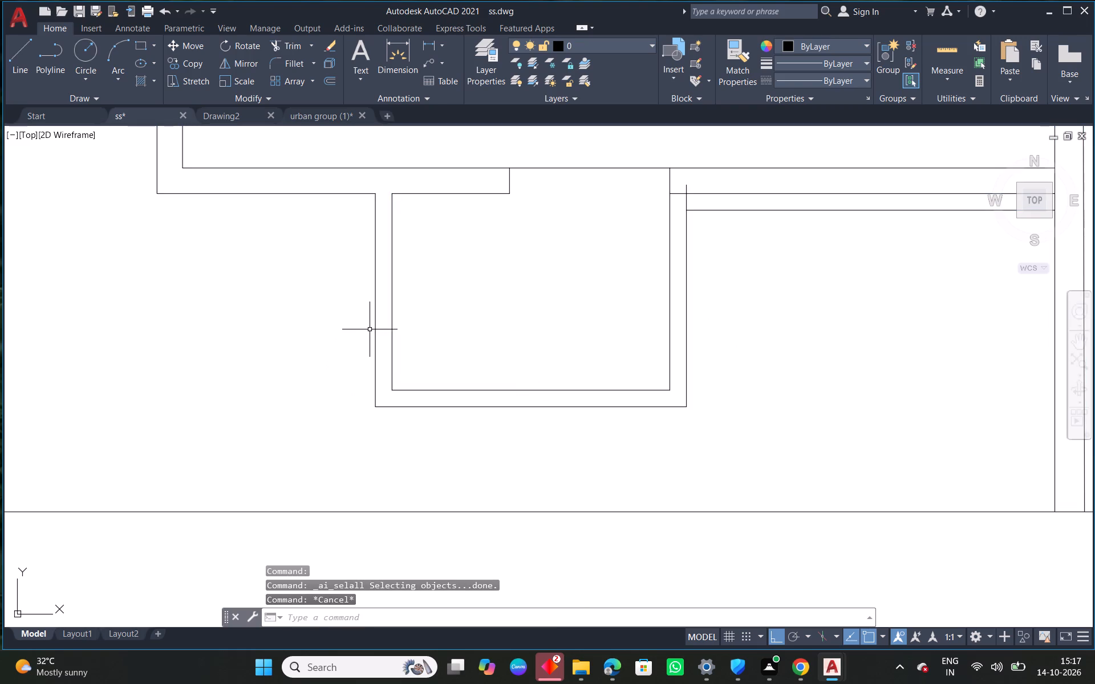
Save the drawing.
key("ctrl+s")
key("ctrl+s")
key("ctrl+s")
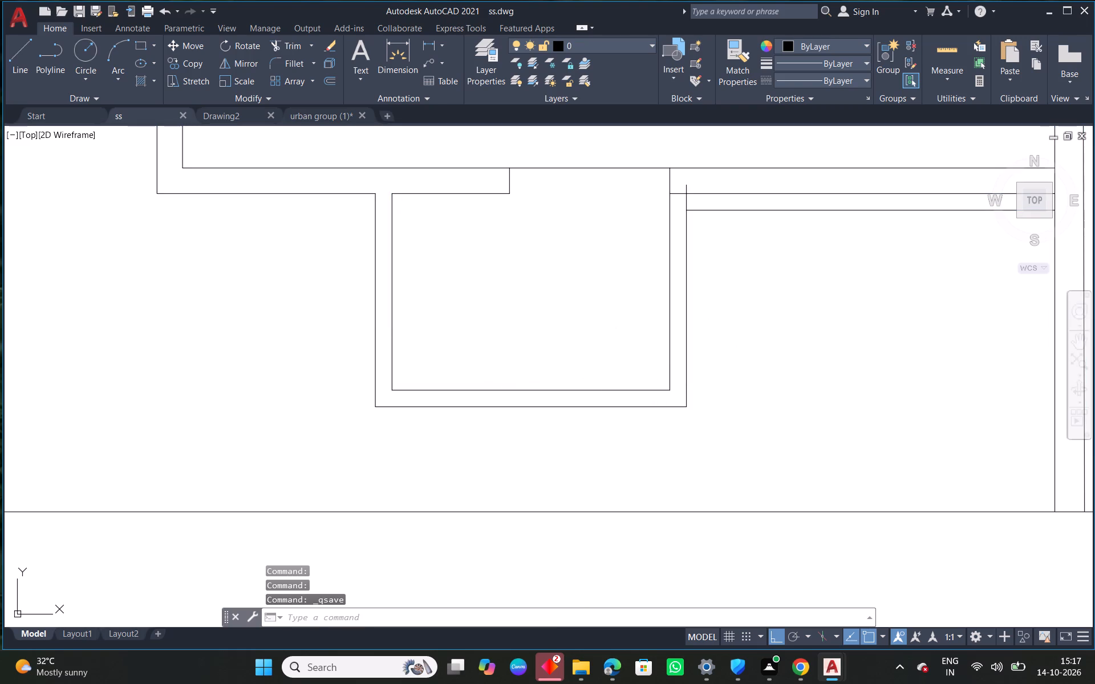
key("ctrl+s")
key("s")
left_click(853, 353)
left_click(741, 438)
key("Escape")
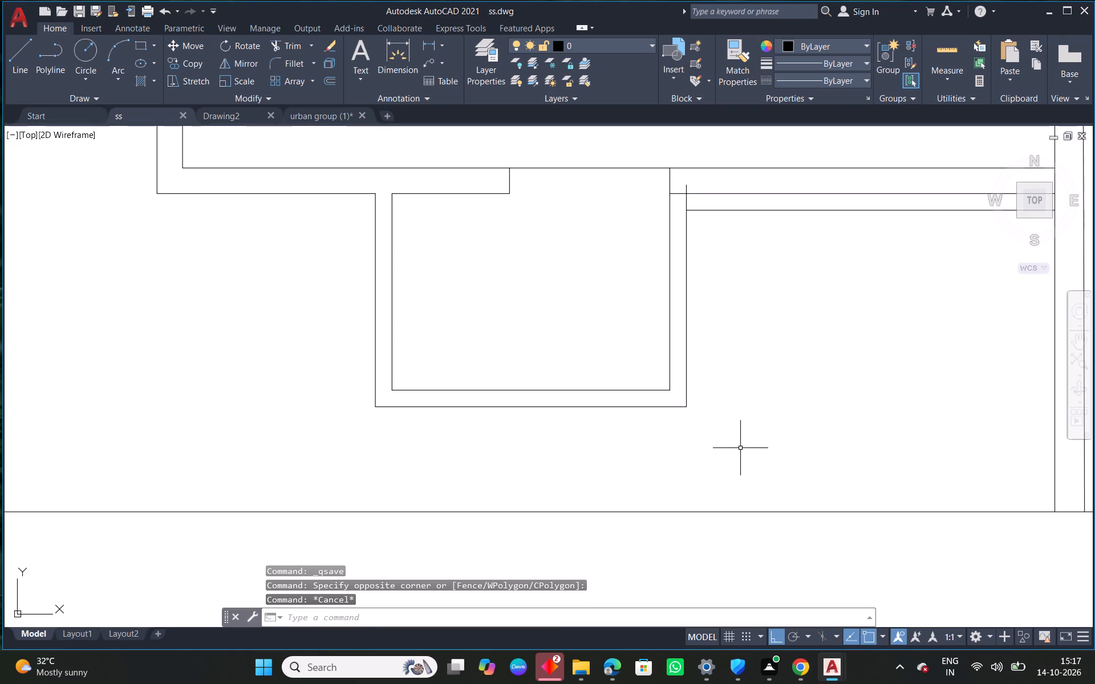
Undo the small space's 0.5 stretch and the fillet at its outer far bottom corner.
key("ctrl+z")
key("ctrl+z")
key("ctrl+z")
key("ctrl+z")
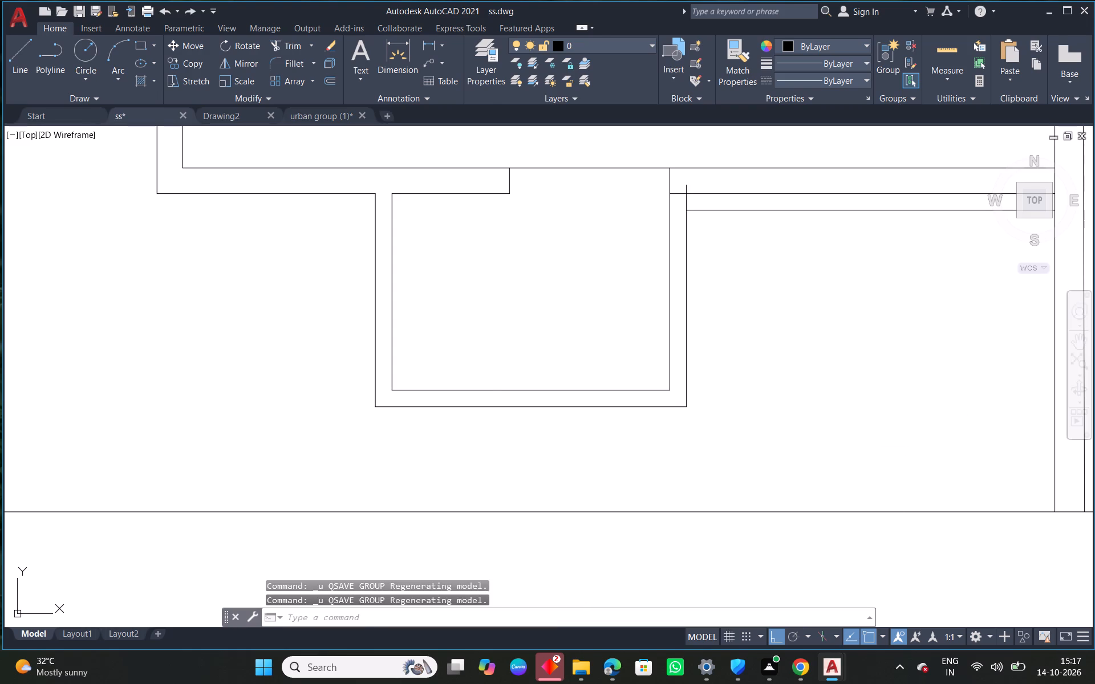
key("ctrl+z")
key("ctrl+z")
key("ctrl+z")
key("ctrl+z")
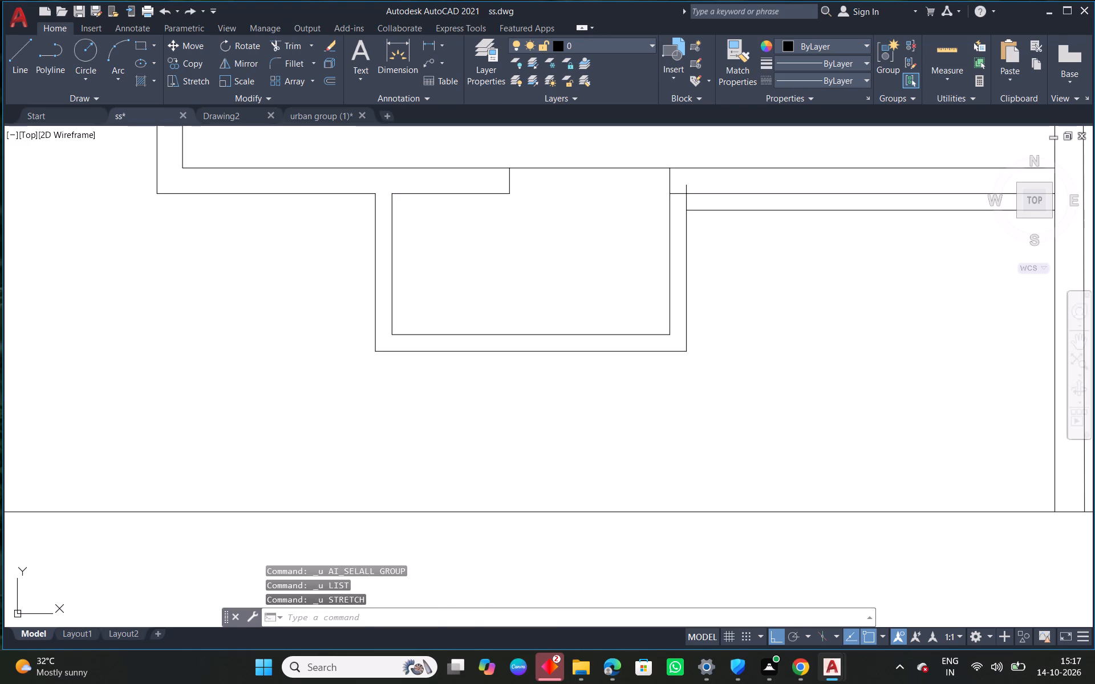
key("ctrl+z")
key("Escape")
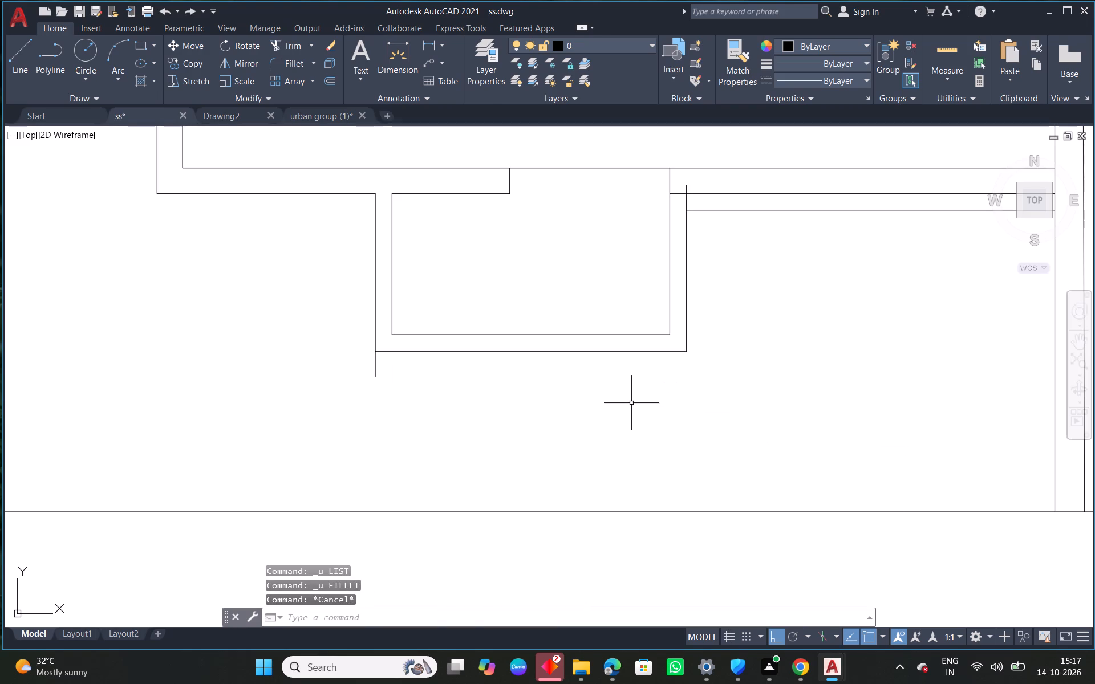
Offset the short line at the small space's inner top downward by 1.5.
key("o")
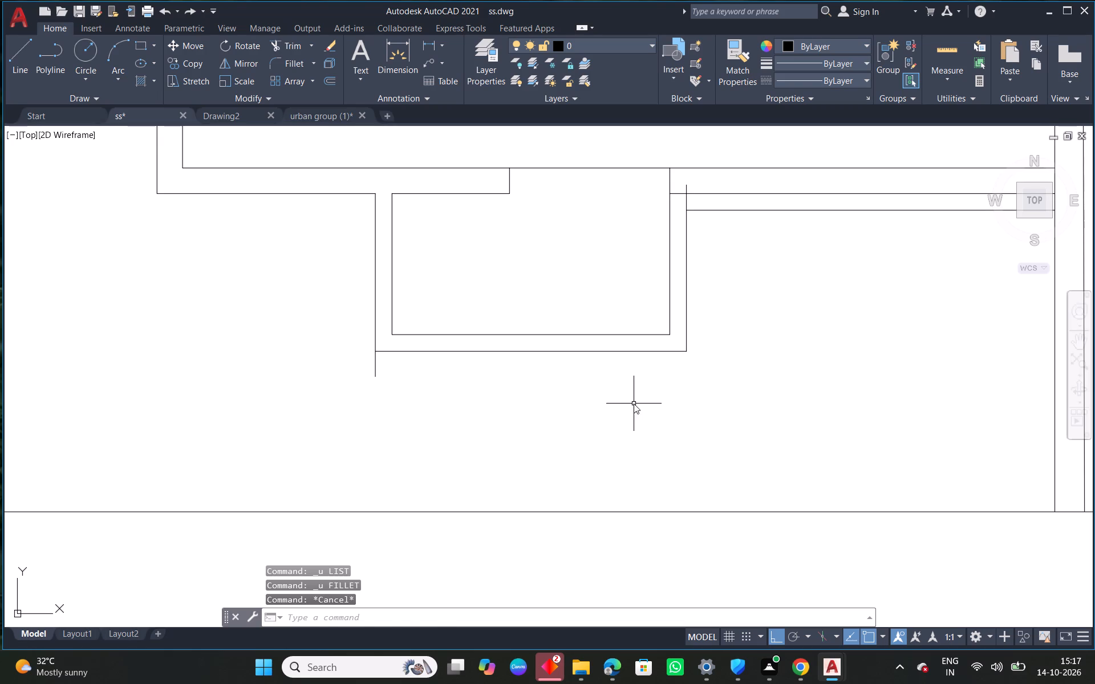
key("space")
type("1.5")
key("Return")
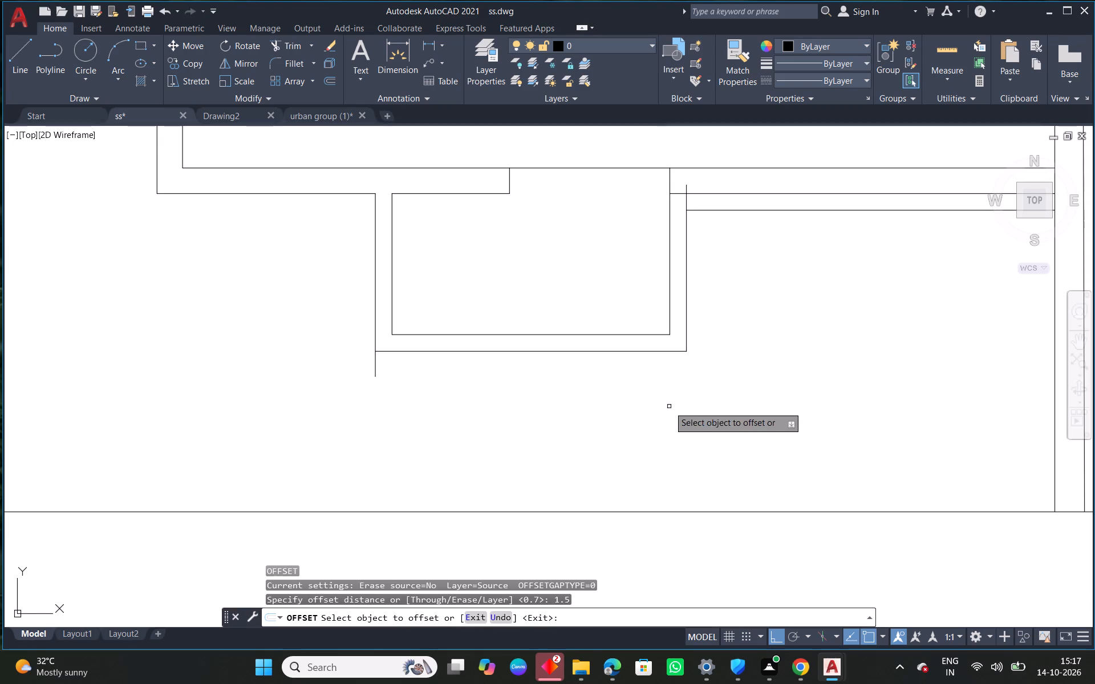
scroll(696, 386, "up", 1)
scroll(591, 368, "down", 3)
scroll(541, 317, "up", 1)
left_click(530, 288)
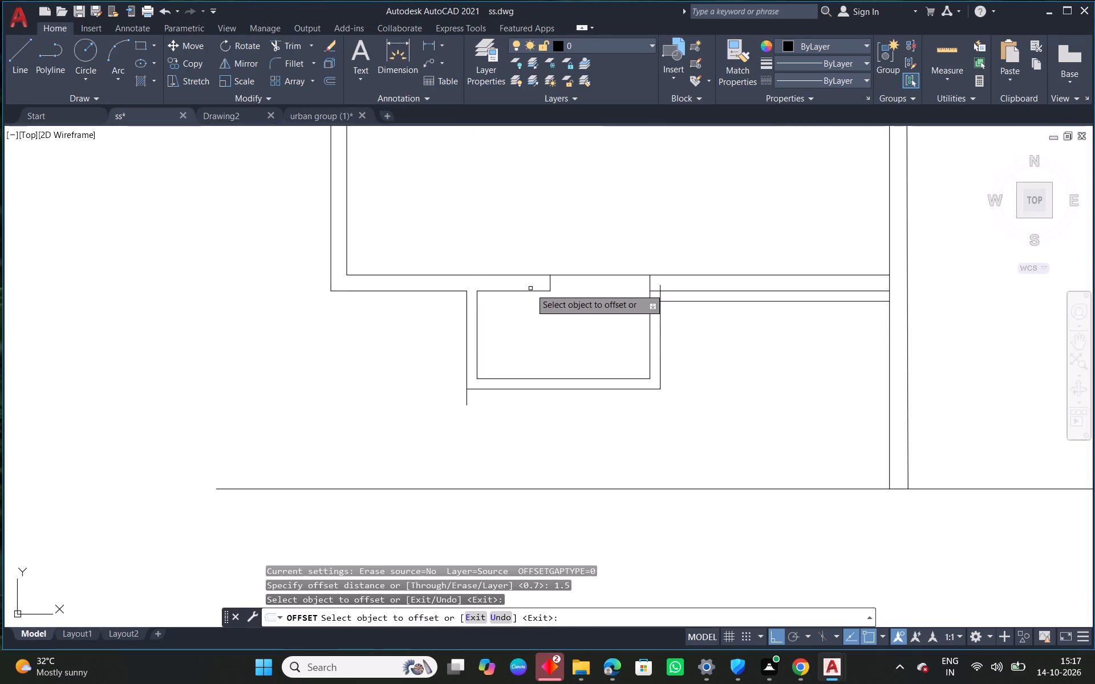
left_click(530, 290)
left_click(533, 406)
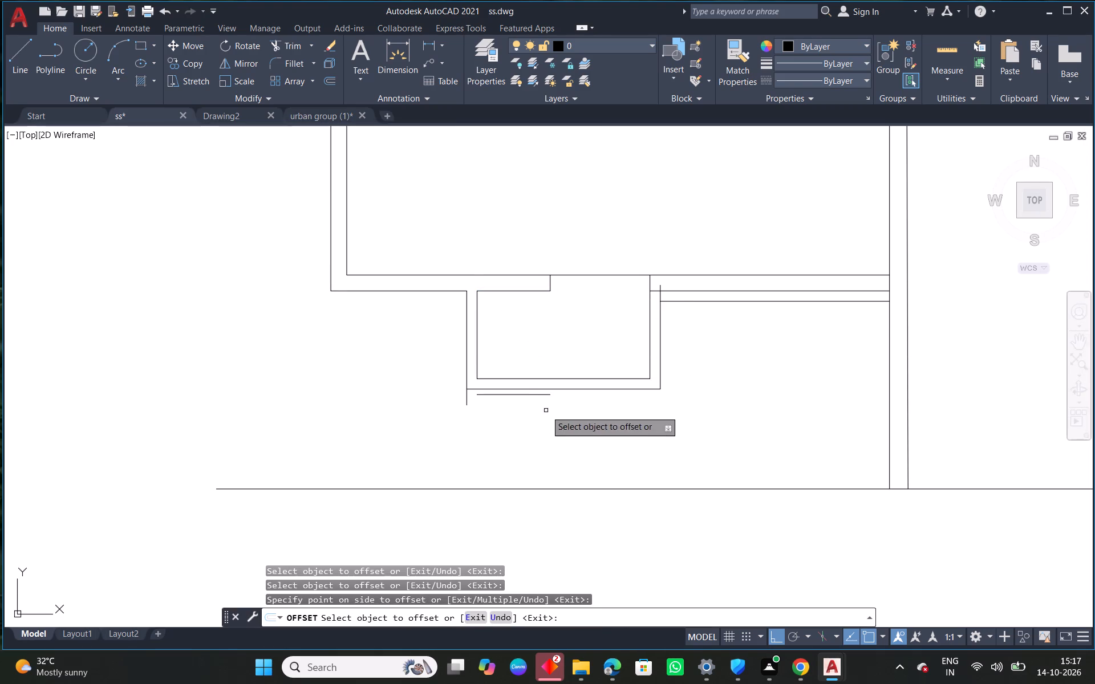
right_click(546, 410)
left_click(590, 432)
Move the small space's two bottom lines down so the inner one lies on the newly offset line.
left_click(595, 404)
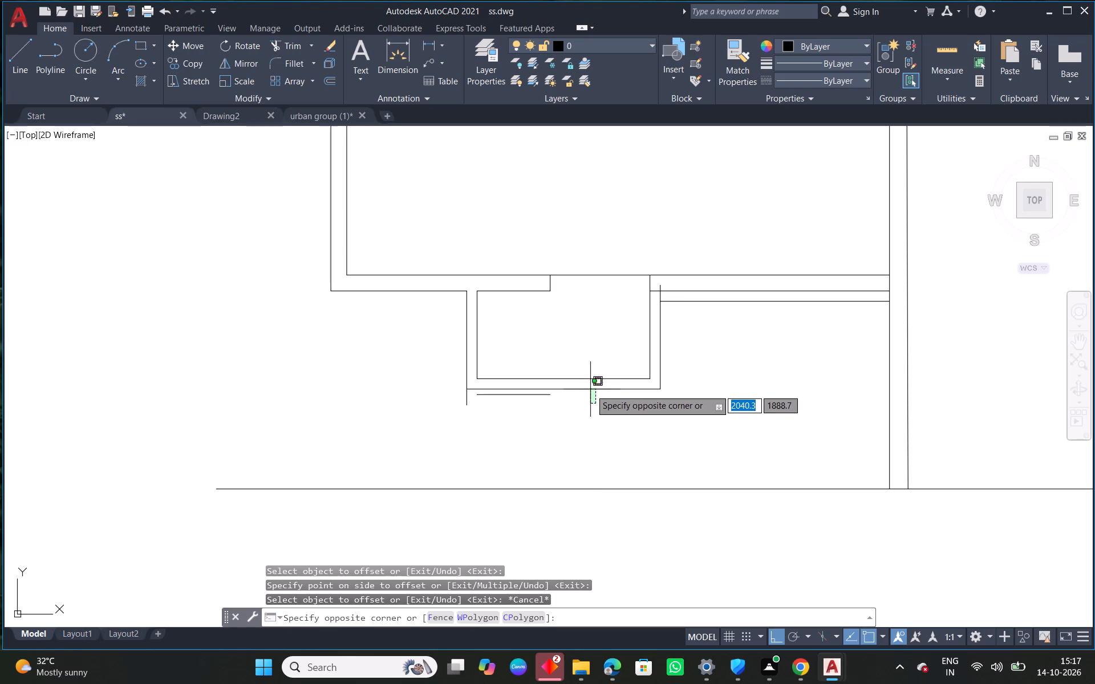
left_click(590, 358)
middle_click_drag(561, 348, 572, 184)
scroll(572, 184, "up", 1)
right_click(574, 184)
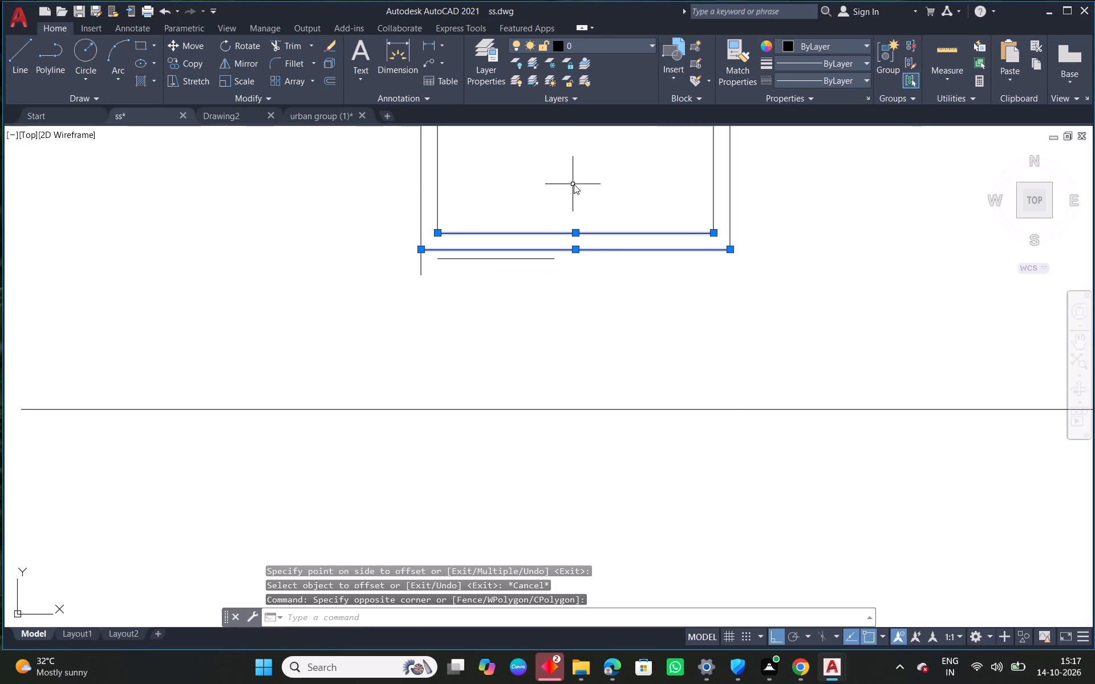
left_click(615, 289)
scroll(495, 244, "up", 1)
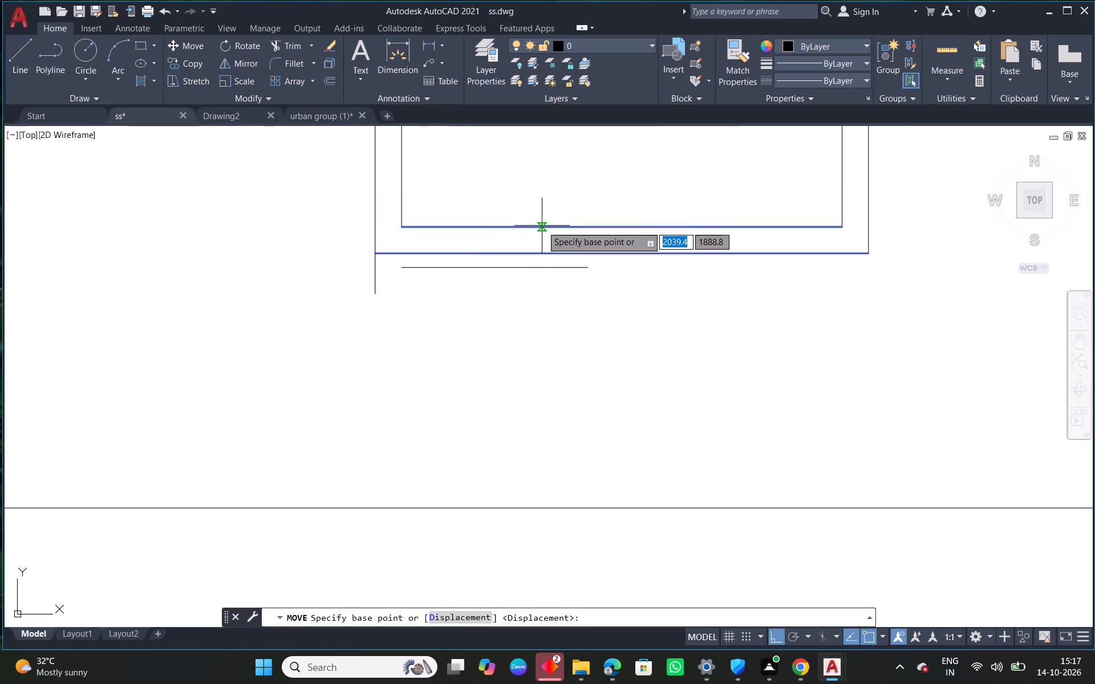
left_click(542, 225)
left_click(544, 267)
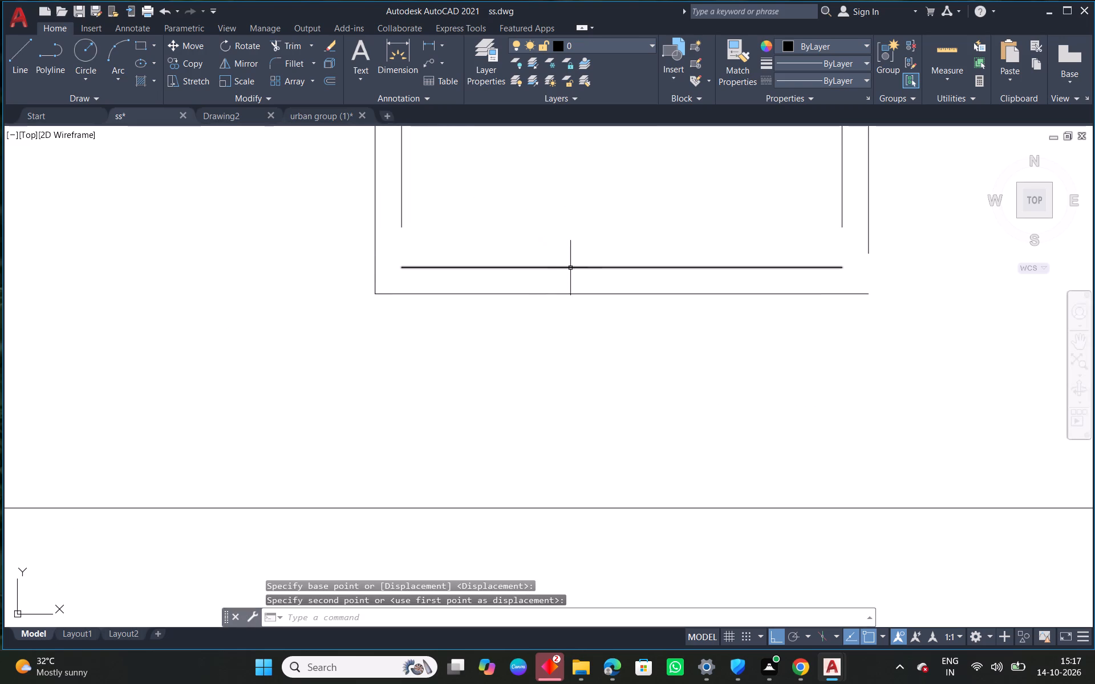
Fillet the small space's inner bottom line with both inner vertical lines into square corners.
left_click(523, 266)
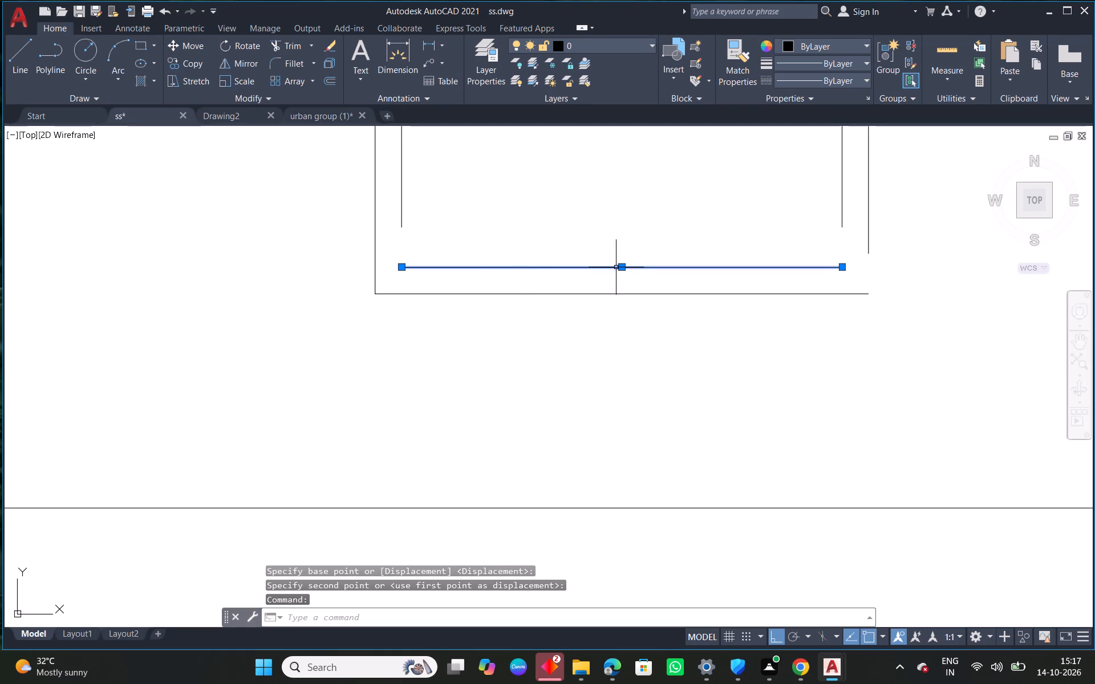
type("F")
key("space")
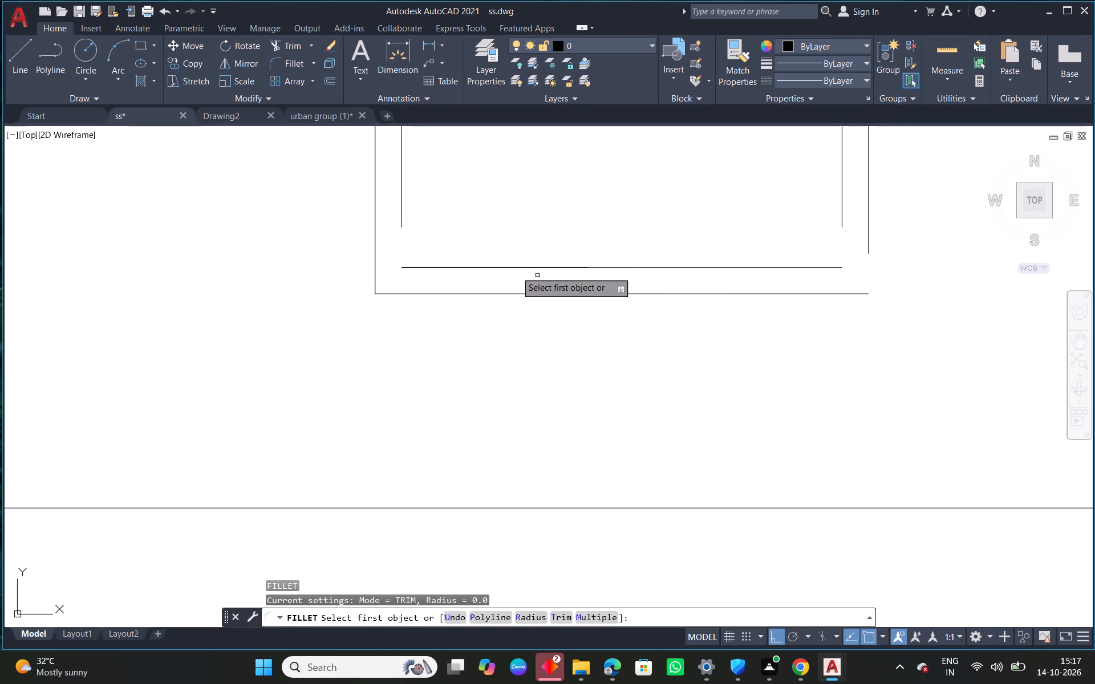
left_click(442, 267)
left_click(403, 219)
key("Escape")
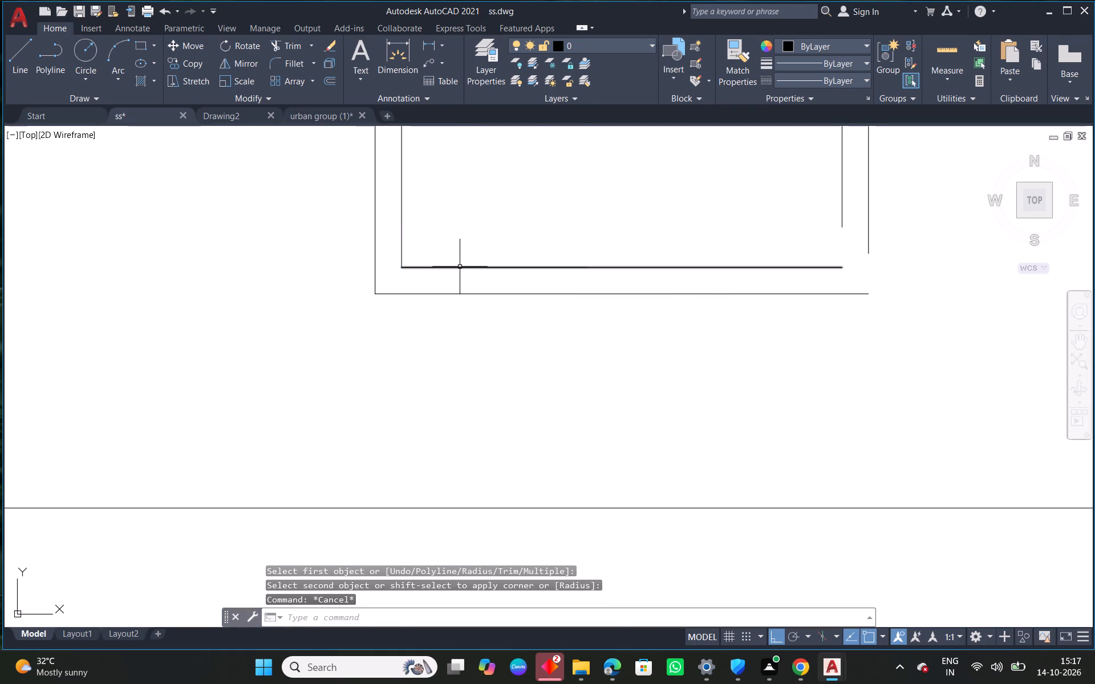
type("F")
key("space")
left_click(460, 267)
left_click(841, 223)
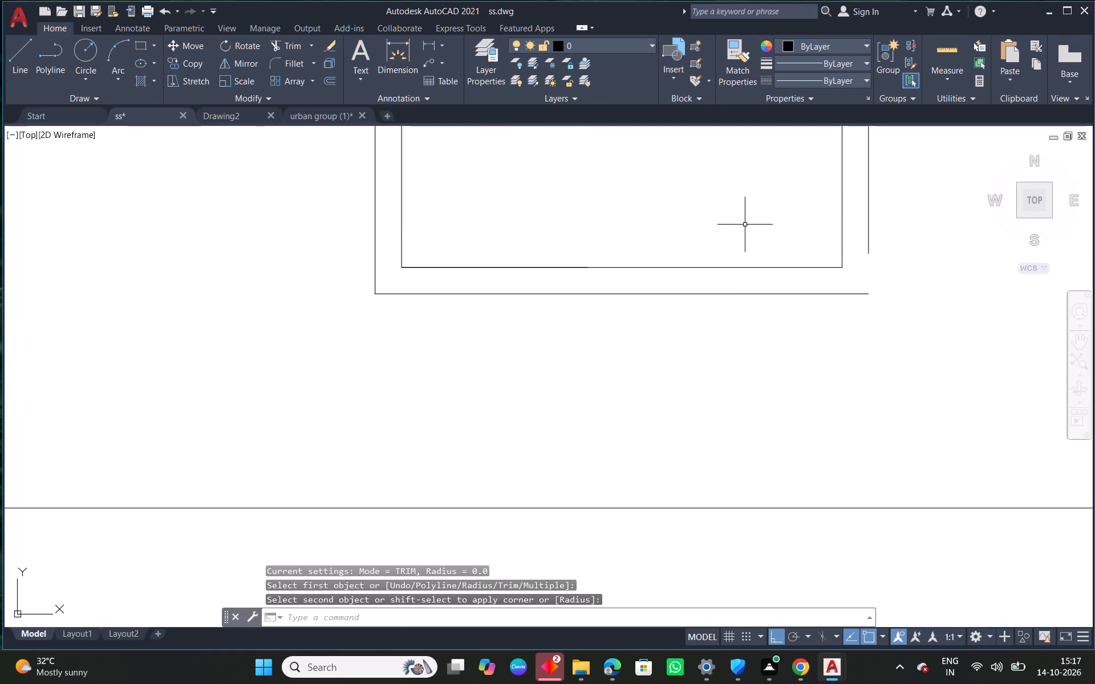
Fillet the small space's outer bottom line with the outer vertical line nearest the central wall.
right_click(730, 223)
left_click(771, 227)
left_click(826, 294)
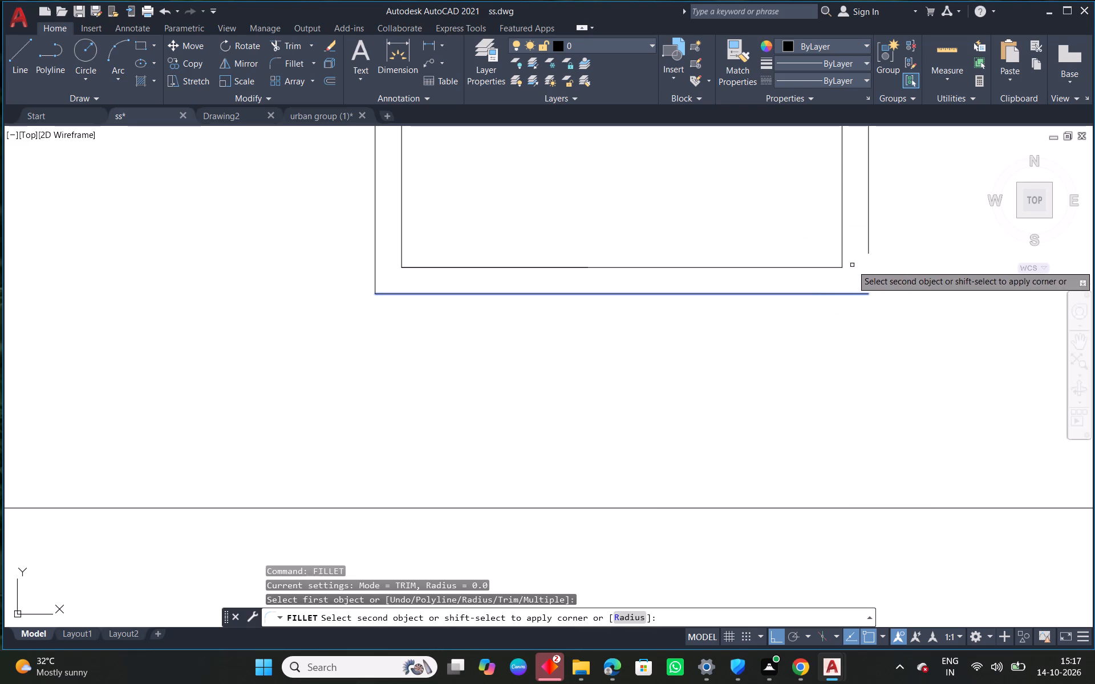
left_click(867, 246)
key("Escape")
Delete the full-width inner bottom line that overlaps the shorter offset line.
left_click(602, 265)
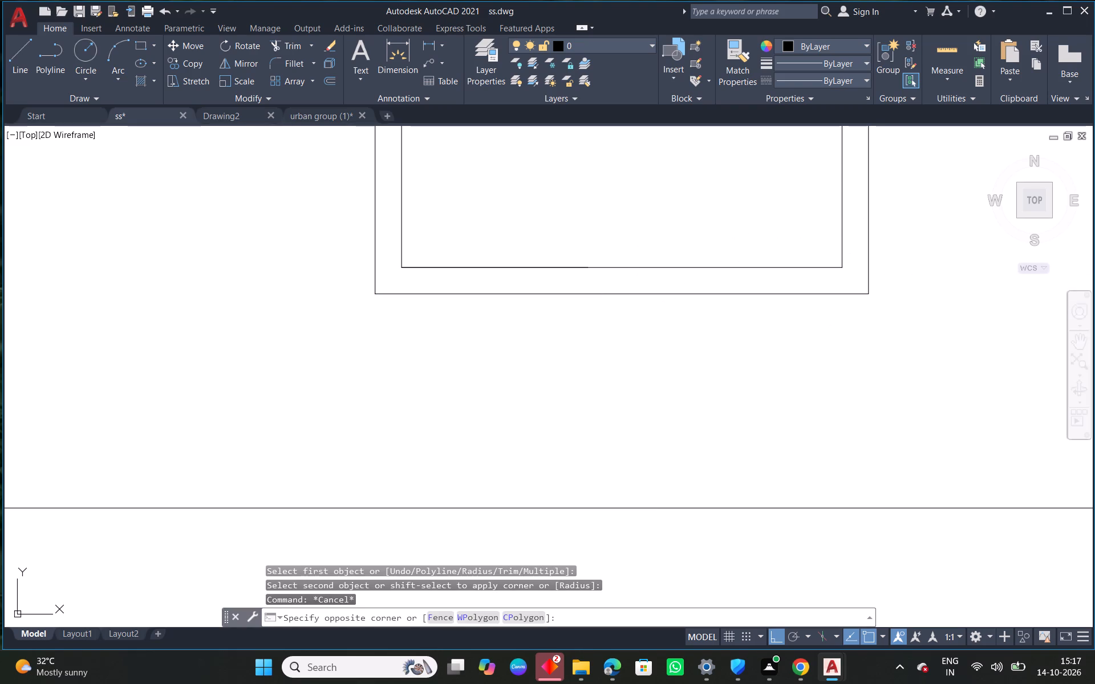
left_click(602, 265)
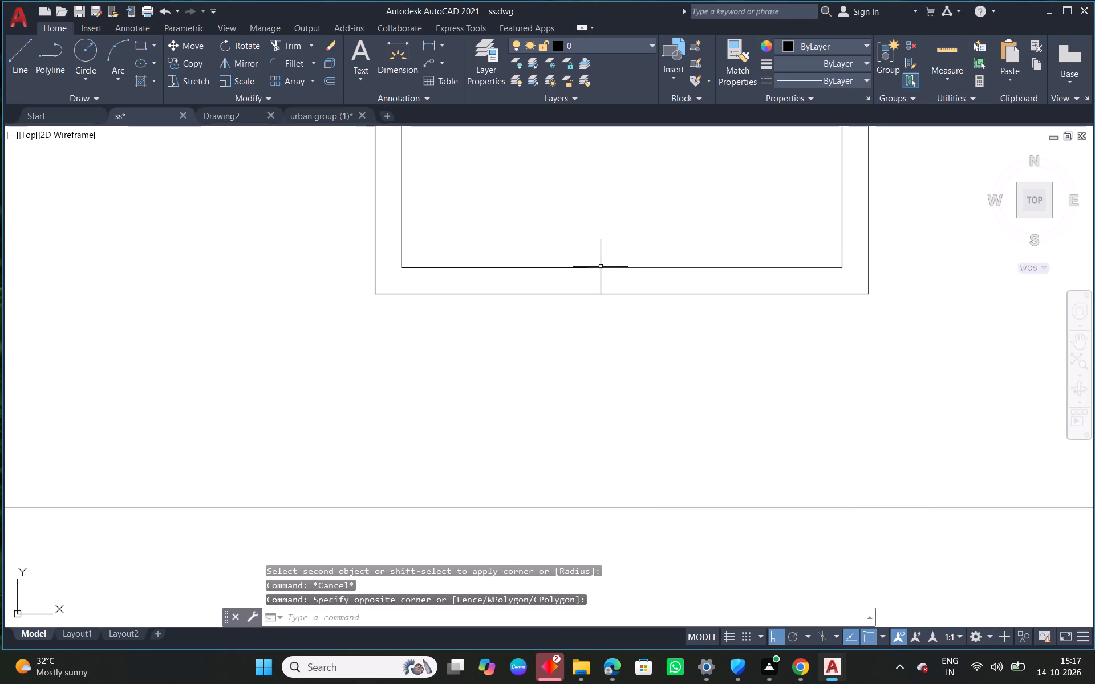
left_click(601, 267)
key("Delete")
key("Escape")
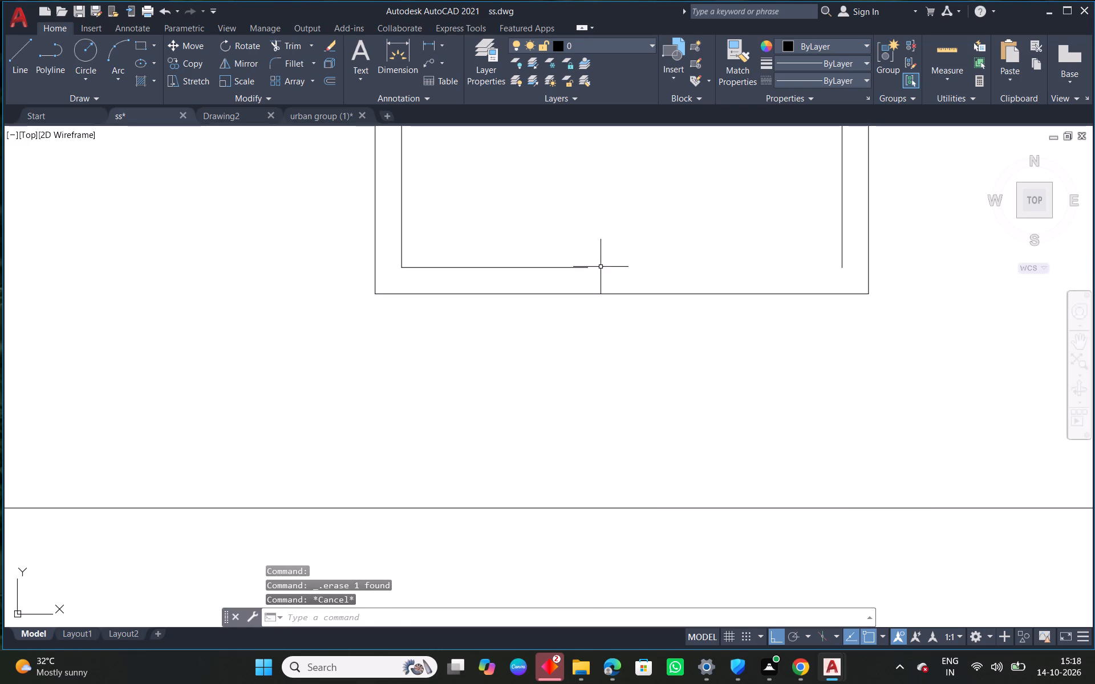
Fillet the short offset line with the inner vertical line nearest the central wall to close the inner bottom corner.
type("F")
key("space")
left_click(587, 265)
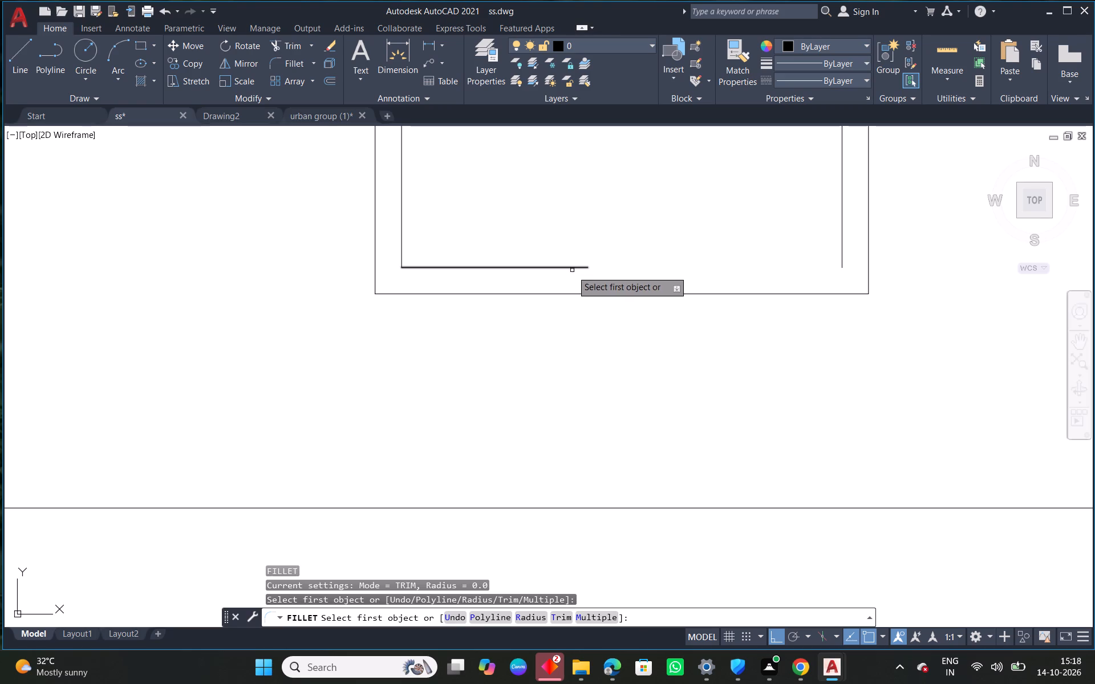
left_click(572, 271)
left_click(558, 266)
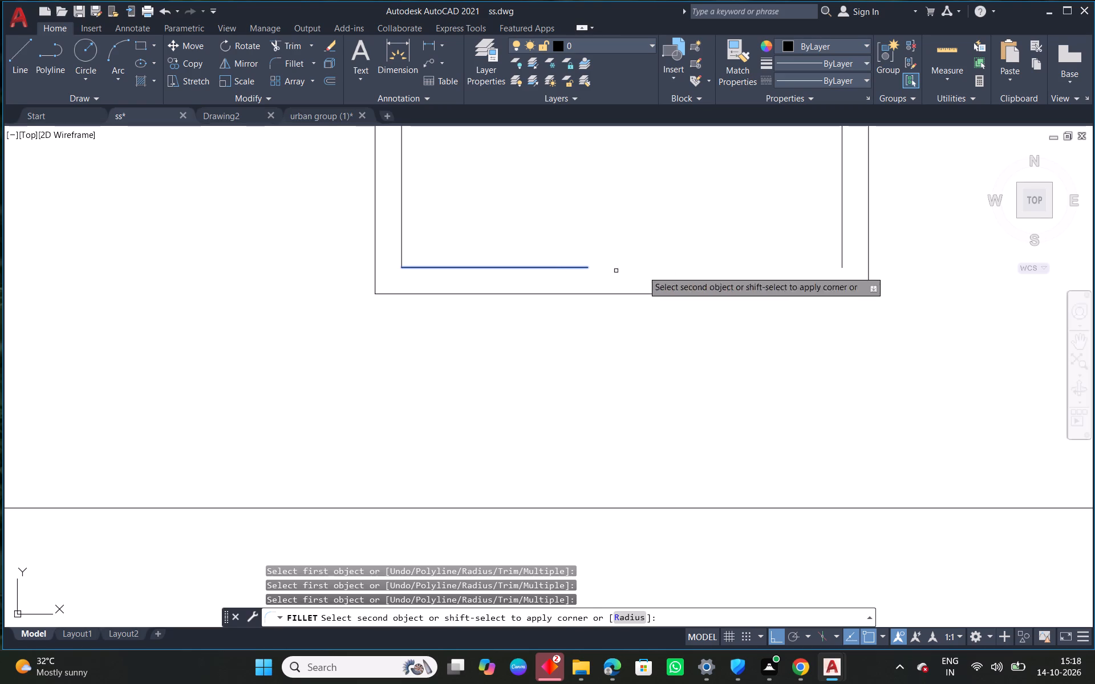
left_click(842, 255)
Fillet the small space's outer bottom line with the outer vertical line farthest from the central wall.
right_click(616, 247)
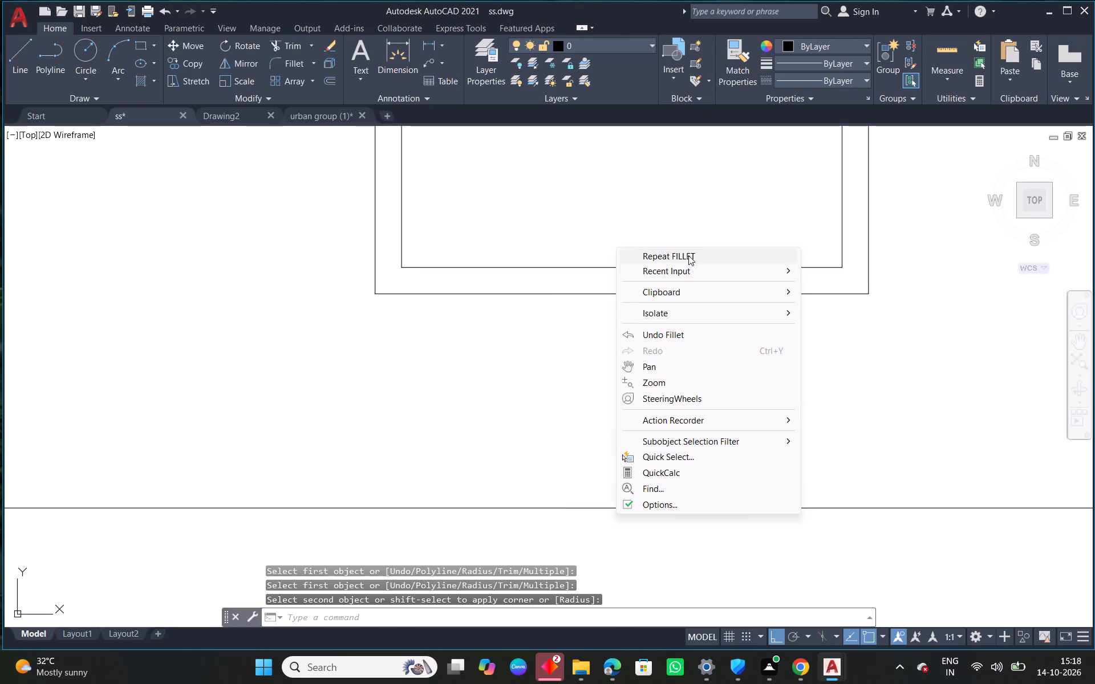
left_click(689, 255)
left_click(496, 295)
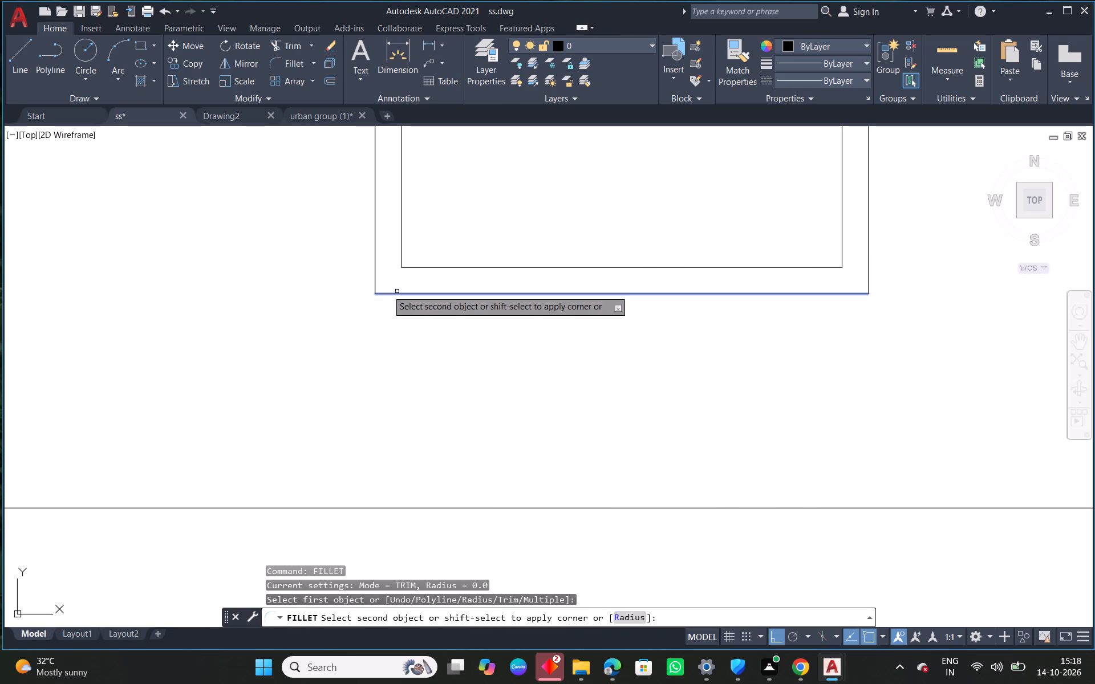
left_click(373, 277)
scroll(557, 298, "down", 2)
middle_click_drag(732, 278, 657, 315)
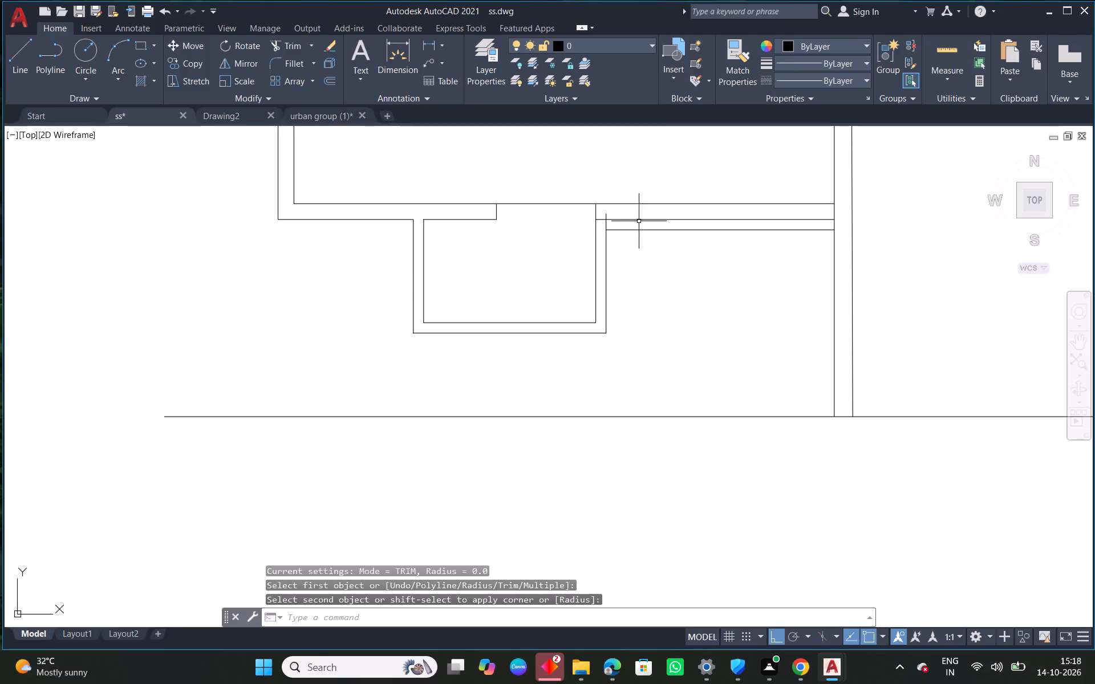
Fillet the lowest horizontal line running to the central wall with the small space's adjacent outer vertical line into a square corner.
scroll(639, 218, "up", 1)
right_click(627, 218)
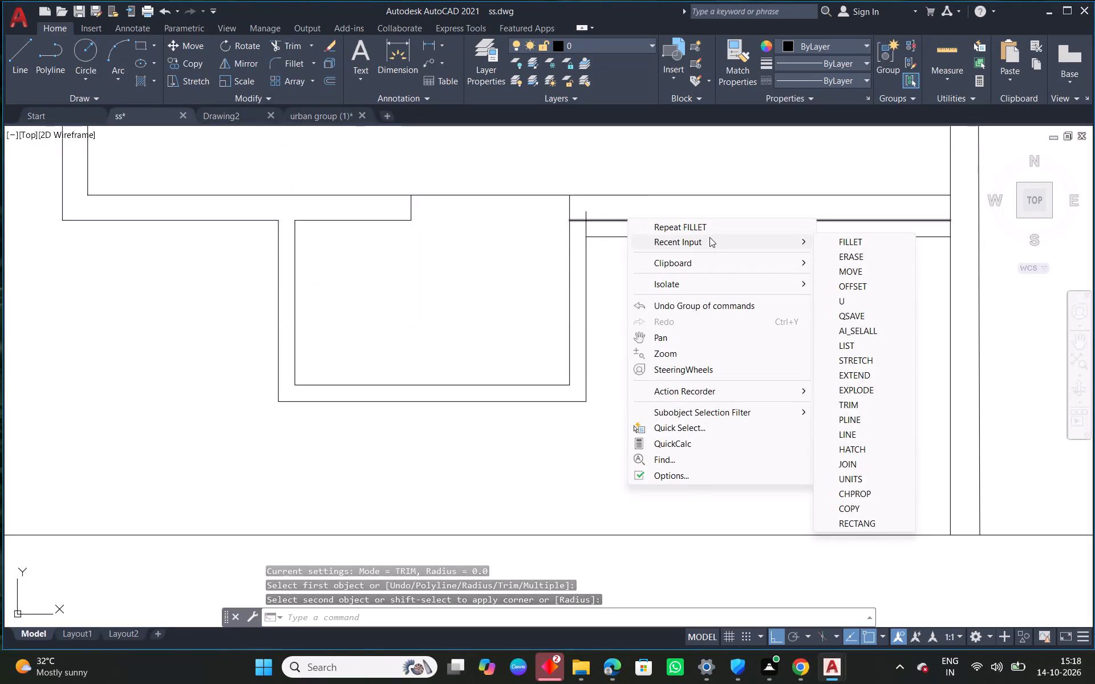
left_click(710, 231)
left_click(597, 239)
left_click(594, 235)
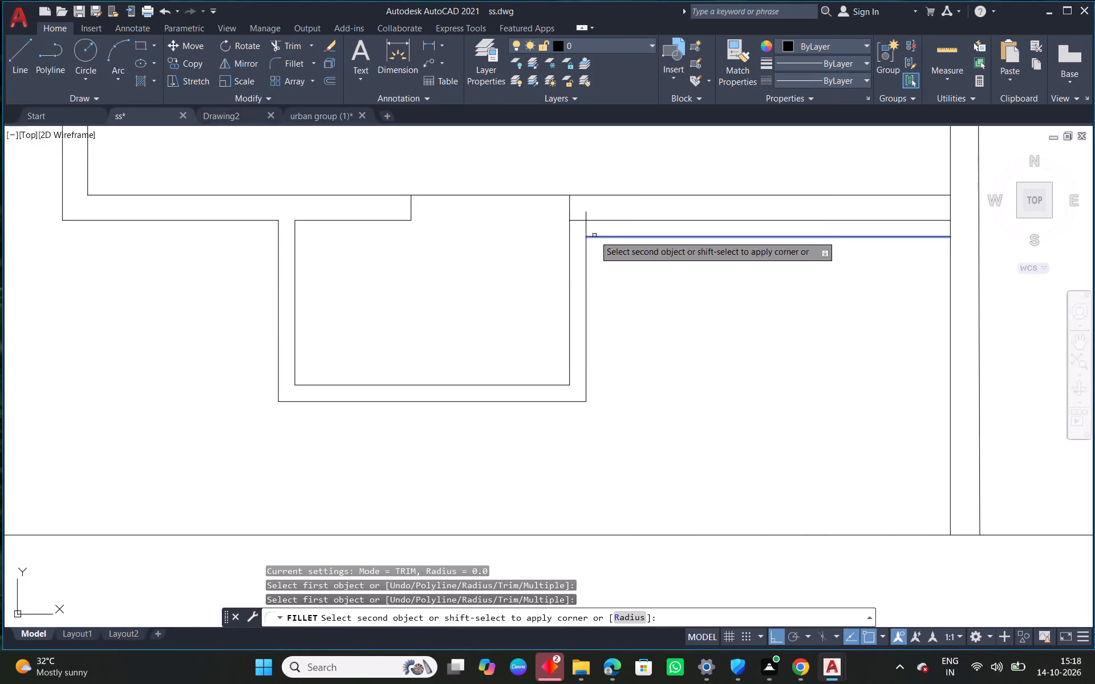
left_click(586, 251)
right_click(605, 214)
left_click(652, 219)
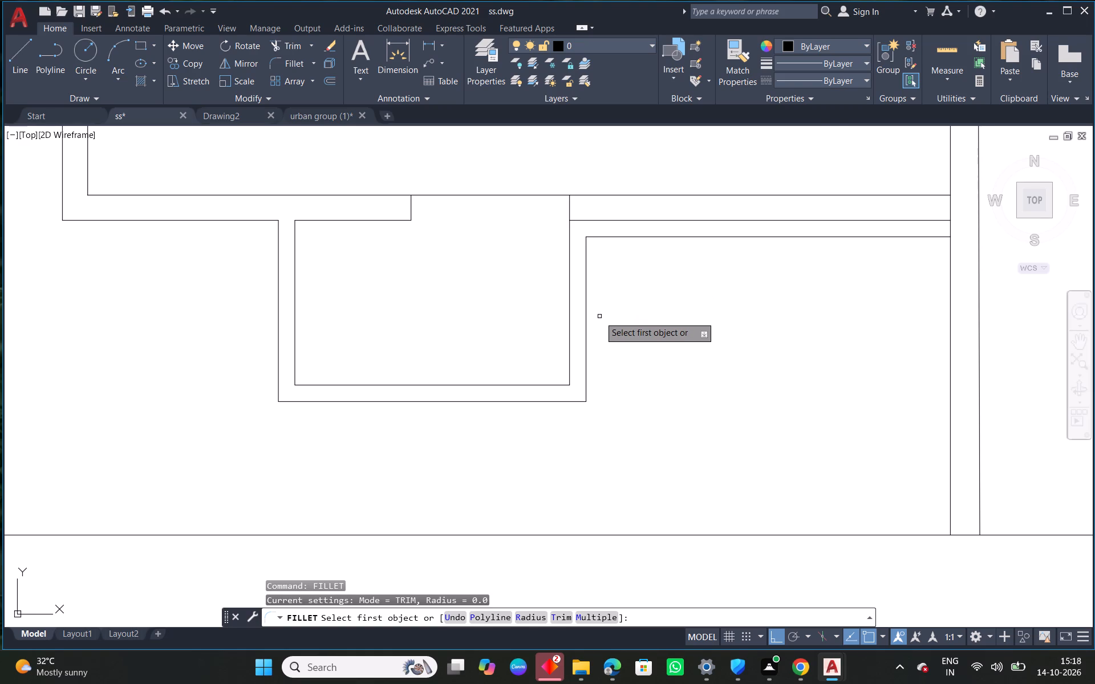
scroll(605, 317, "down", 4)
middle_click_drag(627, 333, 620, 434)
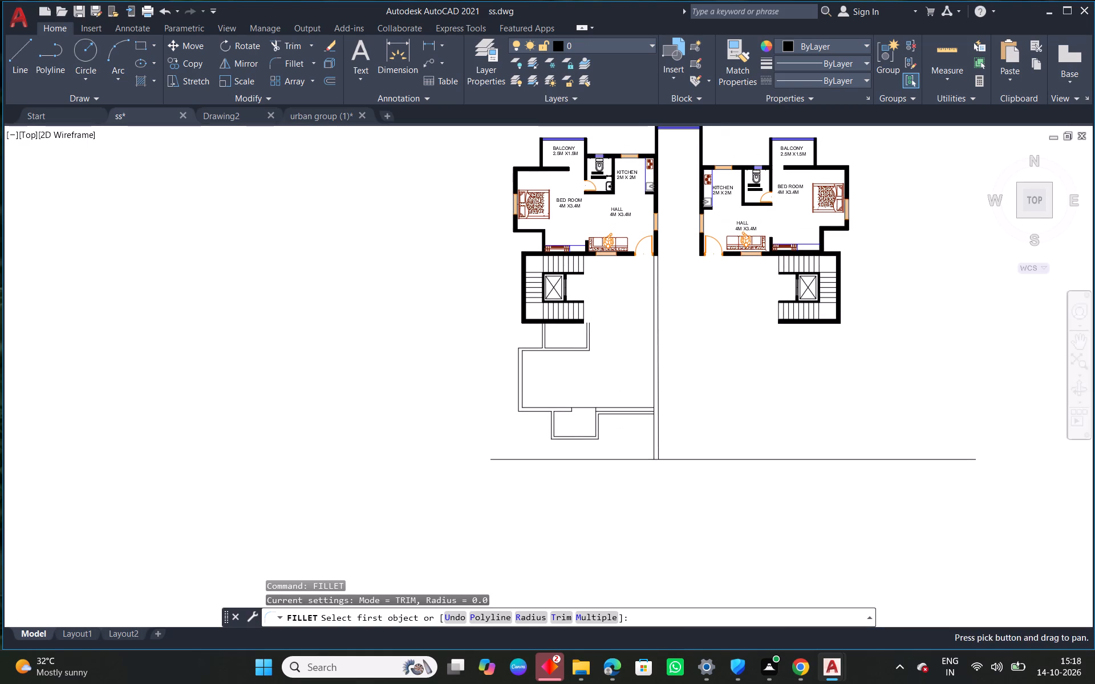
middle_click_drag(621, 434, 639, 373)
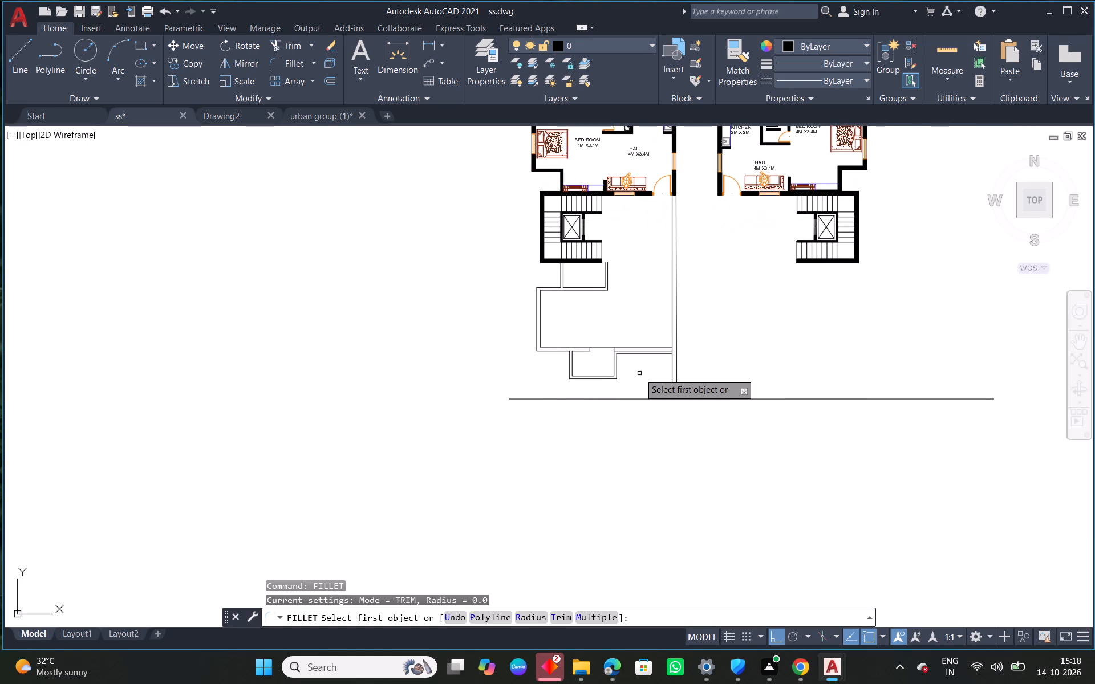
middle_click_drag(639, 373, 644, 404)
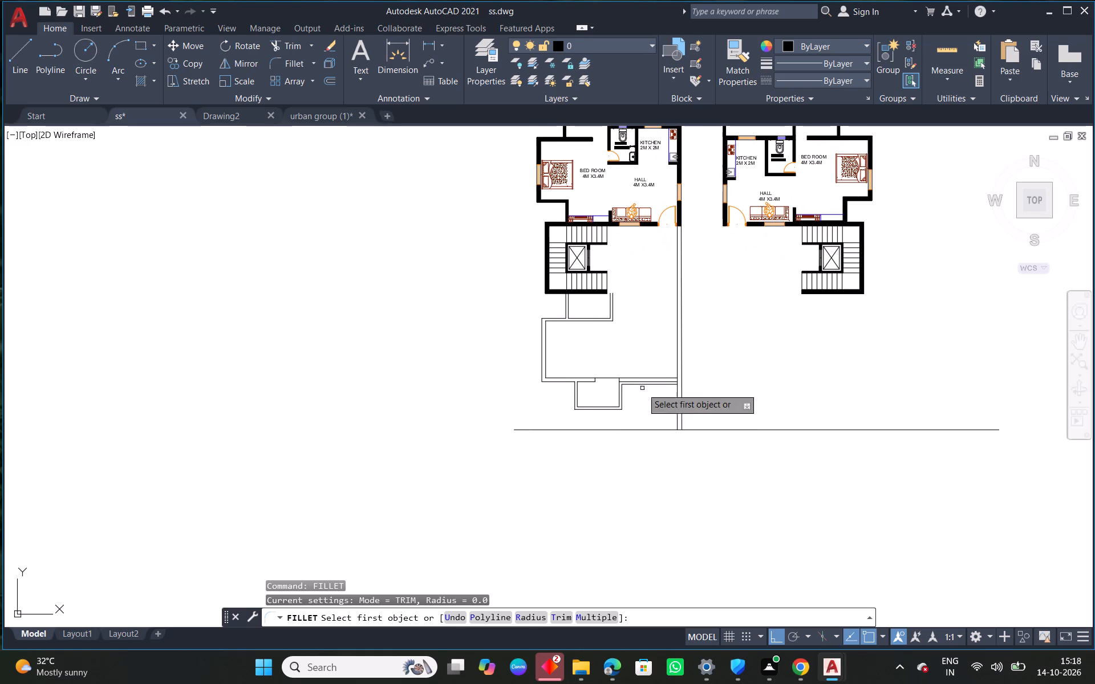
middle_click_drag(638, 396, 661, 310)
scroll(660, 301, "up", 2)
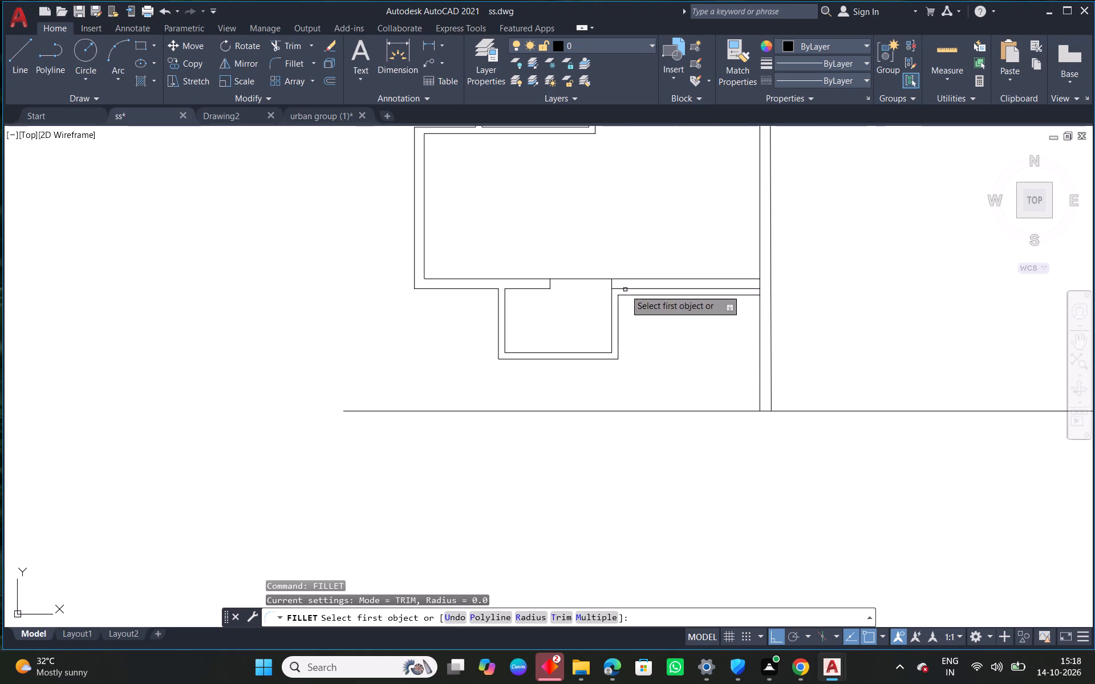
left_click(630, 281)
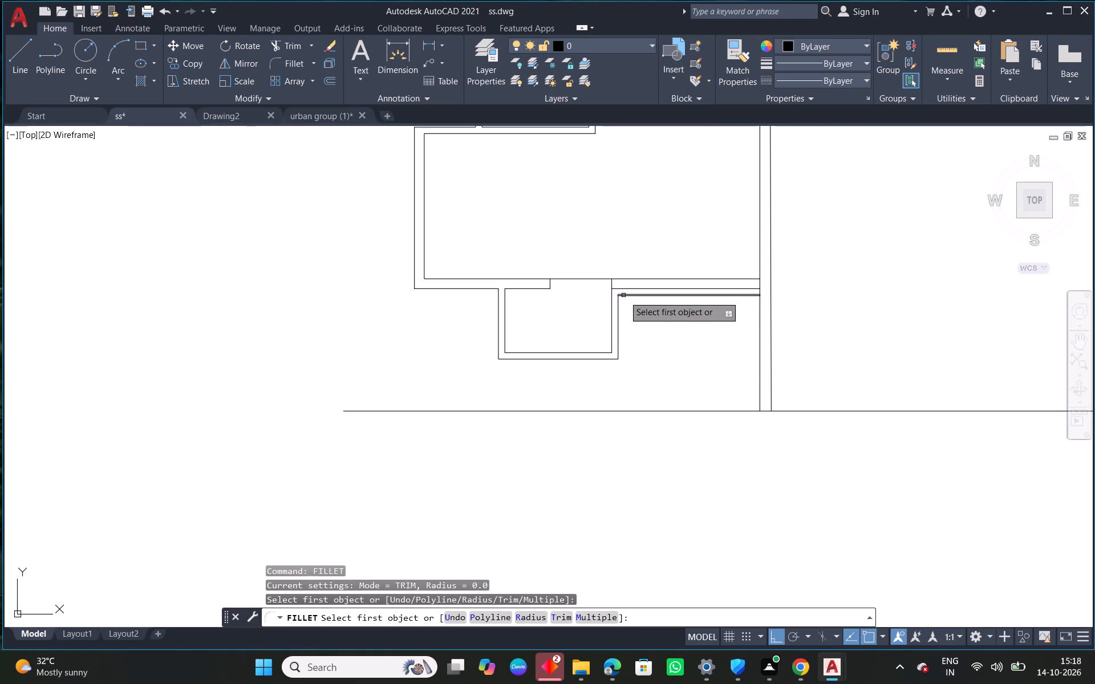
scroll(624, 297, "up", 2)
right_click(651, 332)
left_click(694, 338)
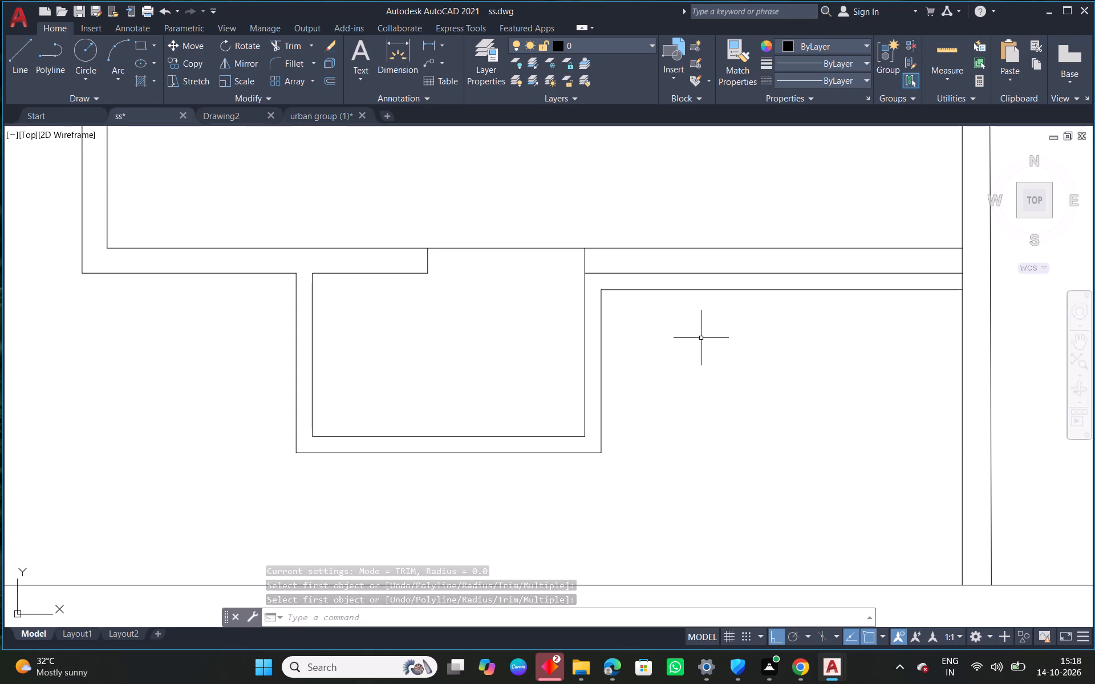
List the properties of the small space's inner vertical line nearest the central wall to check its length.
scroll(610, 285, "up", 1)
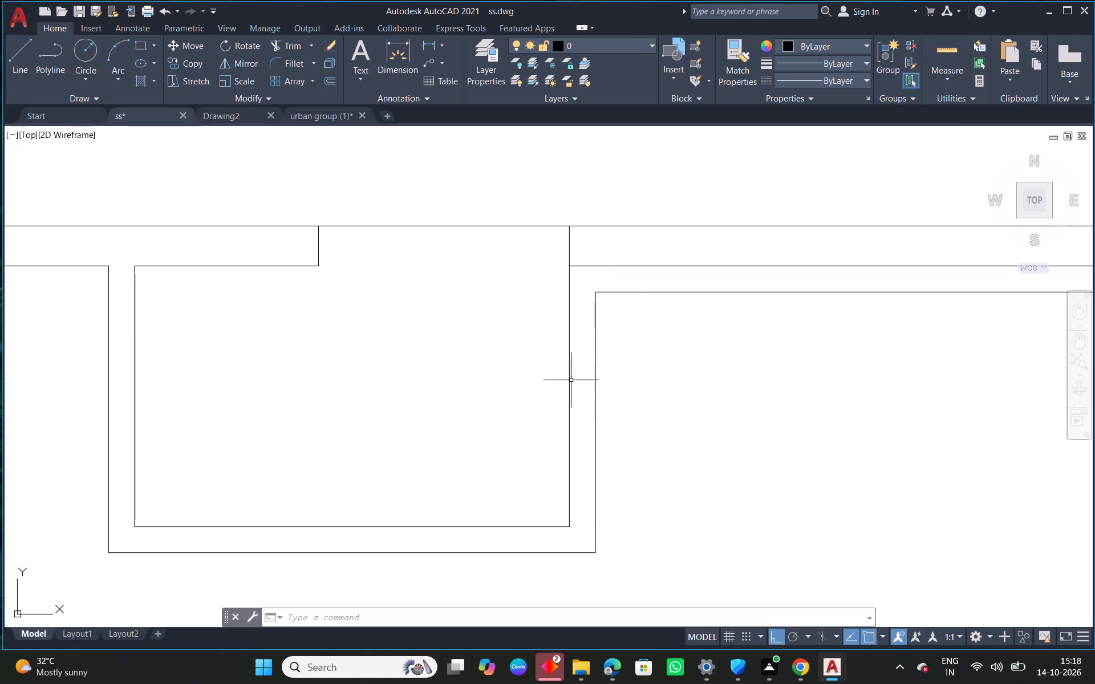
left_click(567, 384)
left_click(571, 382)
left_click(570, 385)
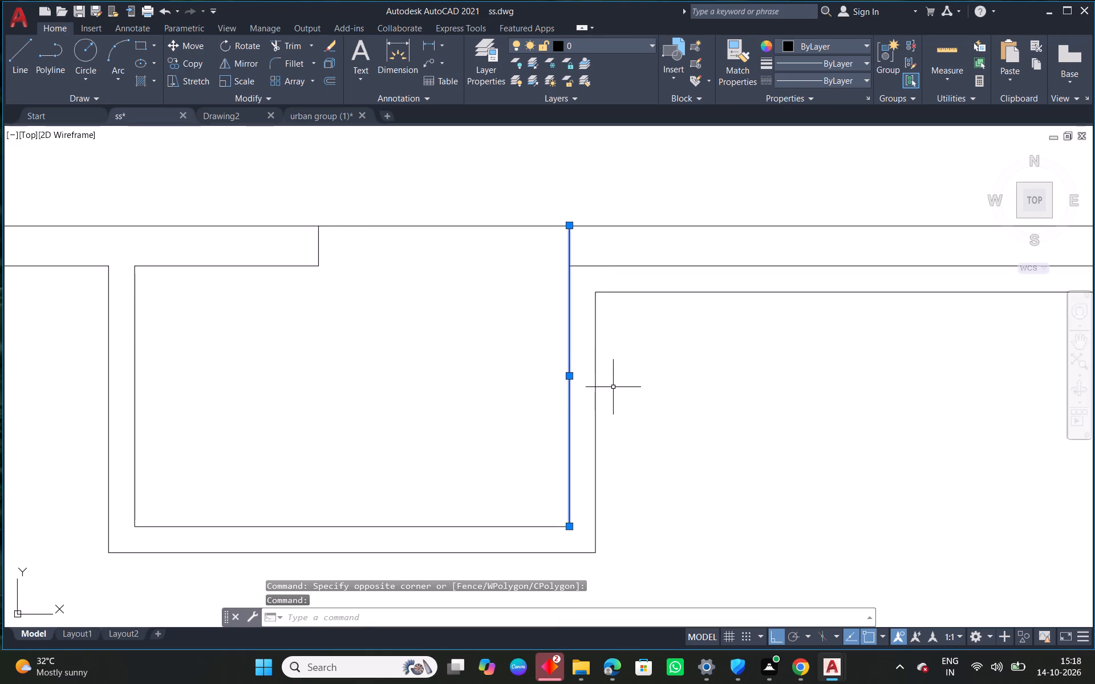
type("LI")
key("space")
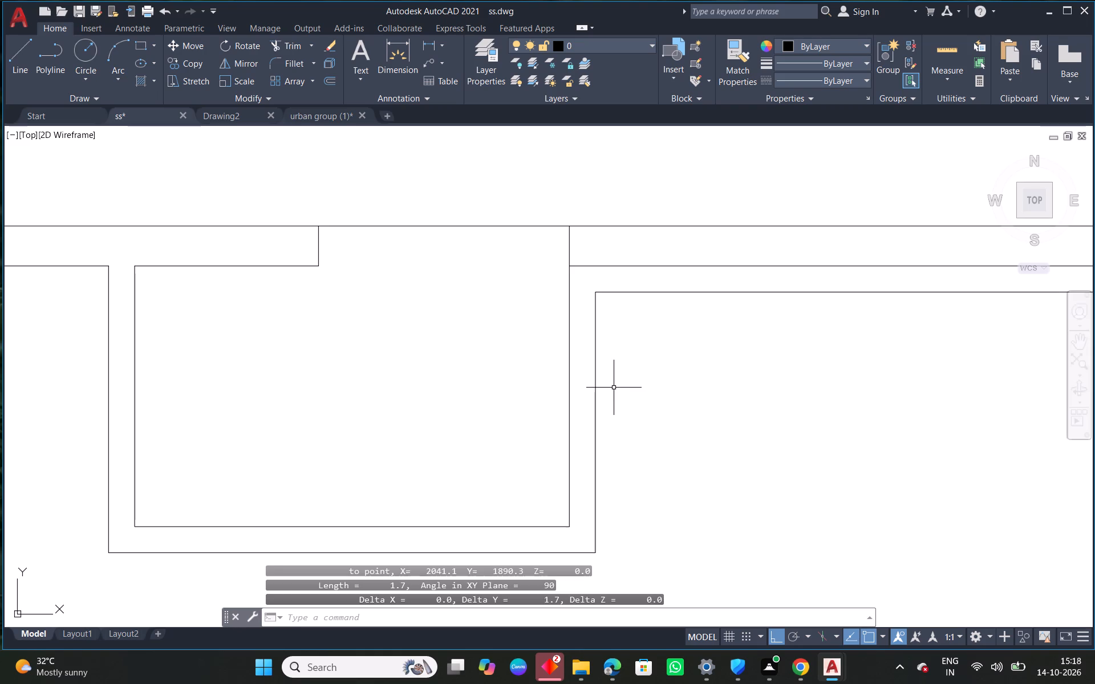
left_click(683, 334)
left_click(650, 345)
left_click(650, 345)
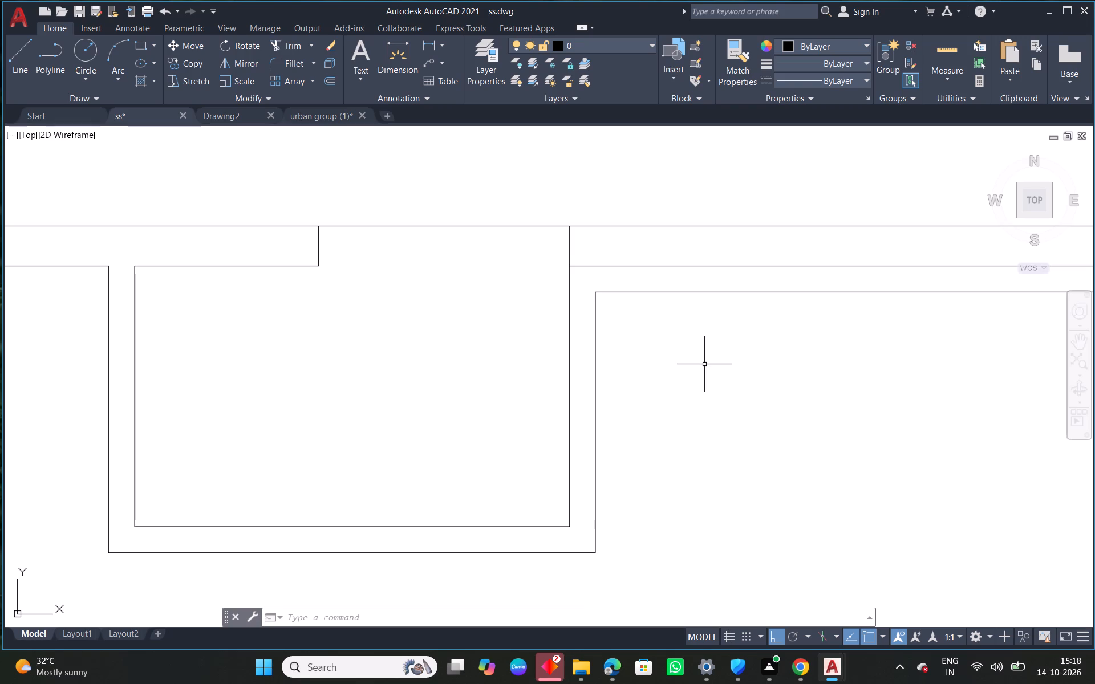
Extend the small space's outer vertical line nearest the central wall up to the large room's inner bottom line.
scroll(632, 341, "down", 1)
scroll(586, 276, "up", 1)
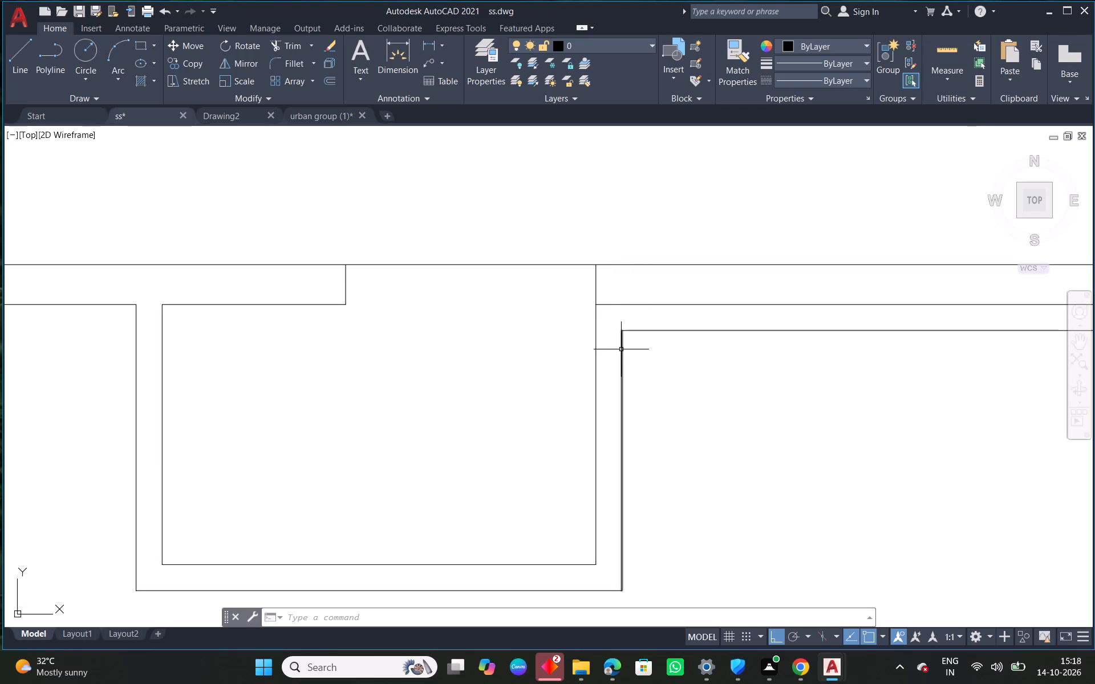
type("EX")
key("space")
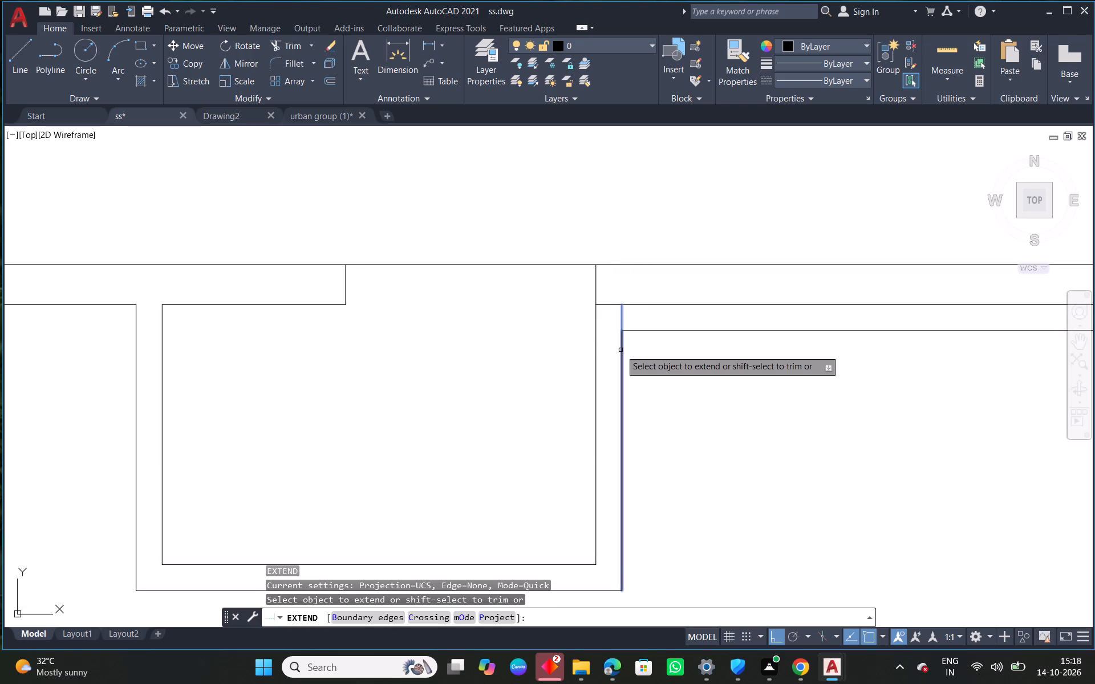
left_click(620, 344)
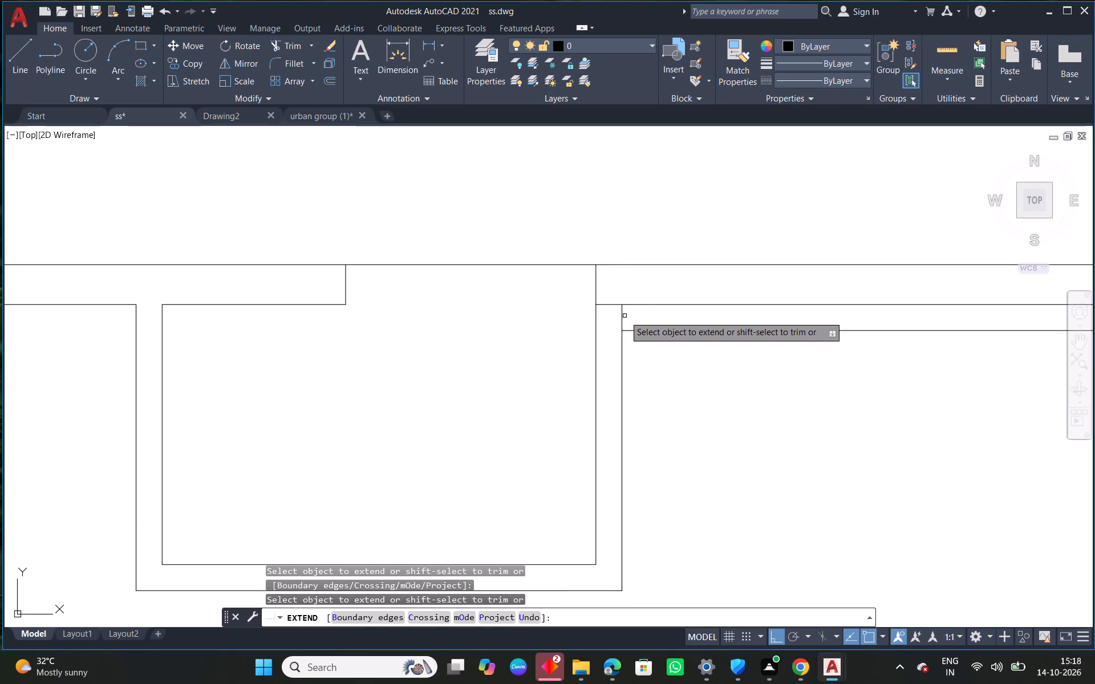
left_click(623, 315)
right_click(631, 316)
left_click(666, 326)
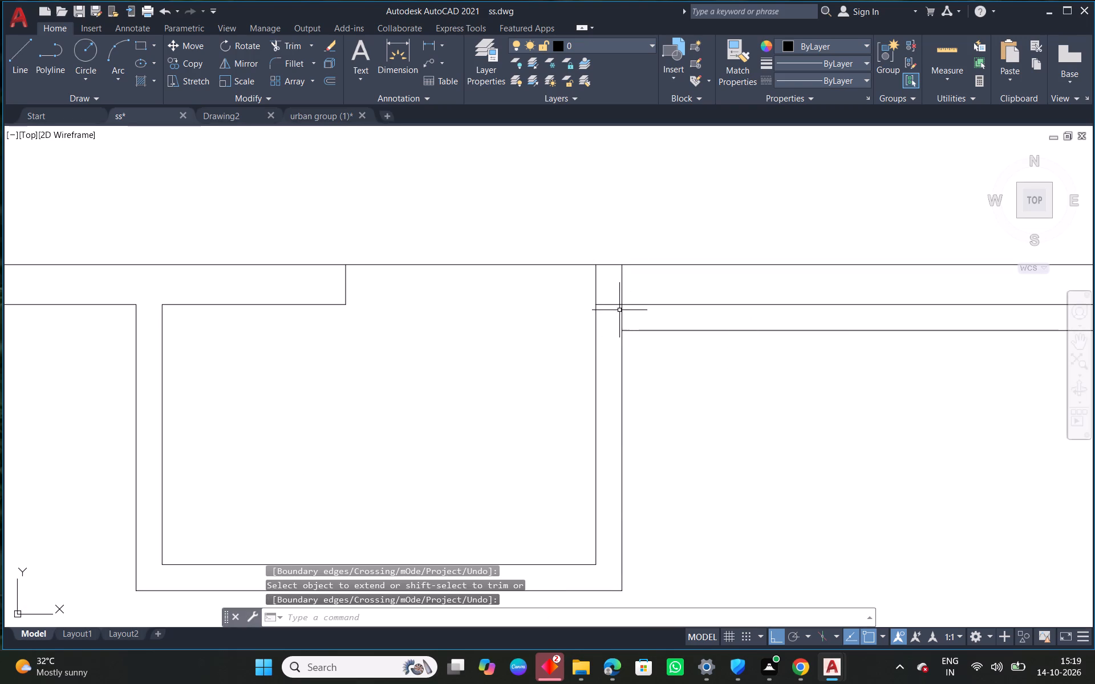
Trim away the three horizontal lines between the small space and the central wall, including the piece crossing the small space's side wall.
right_click(619, 310)
left_click(683, 336)
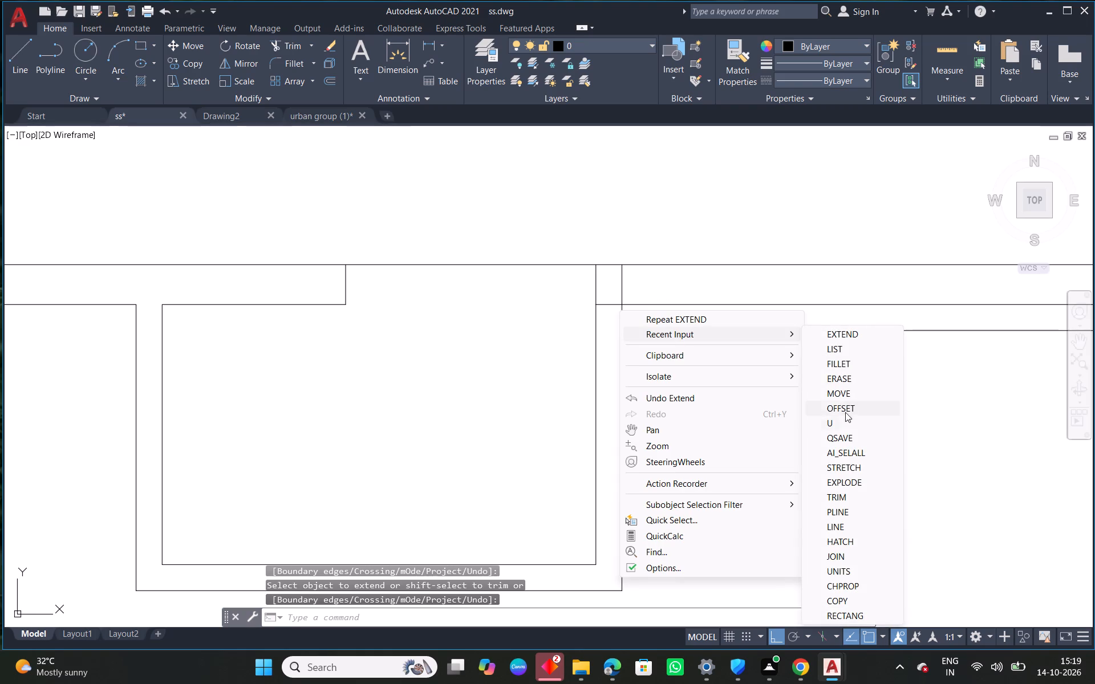
left_click(841, 500)
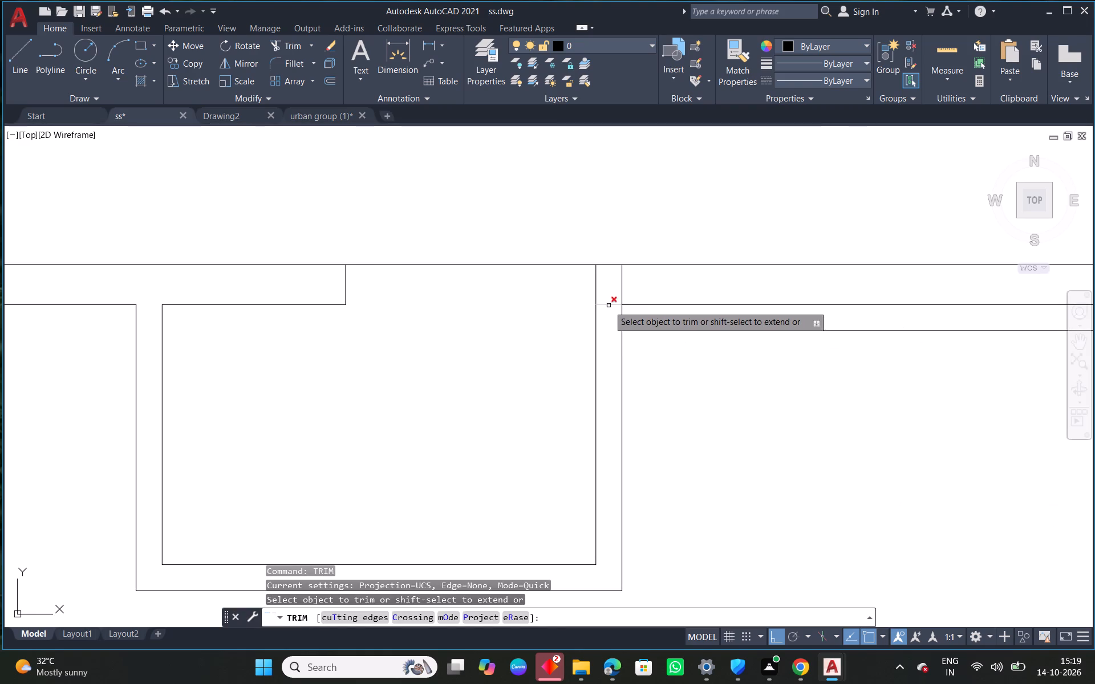
left_click(609, 306)
scroll(676, 342, "down", 1)
left_click_drag(730, 372, 716, 310)
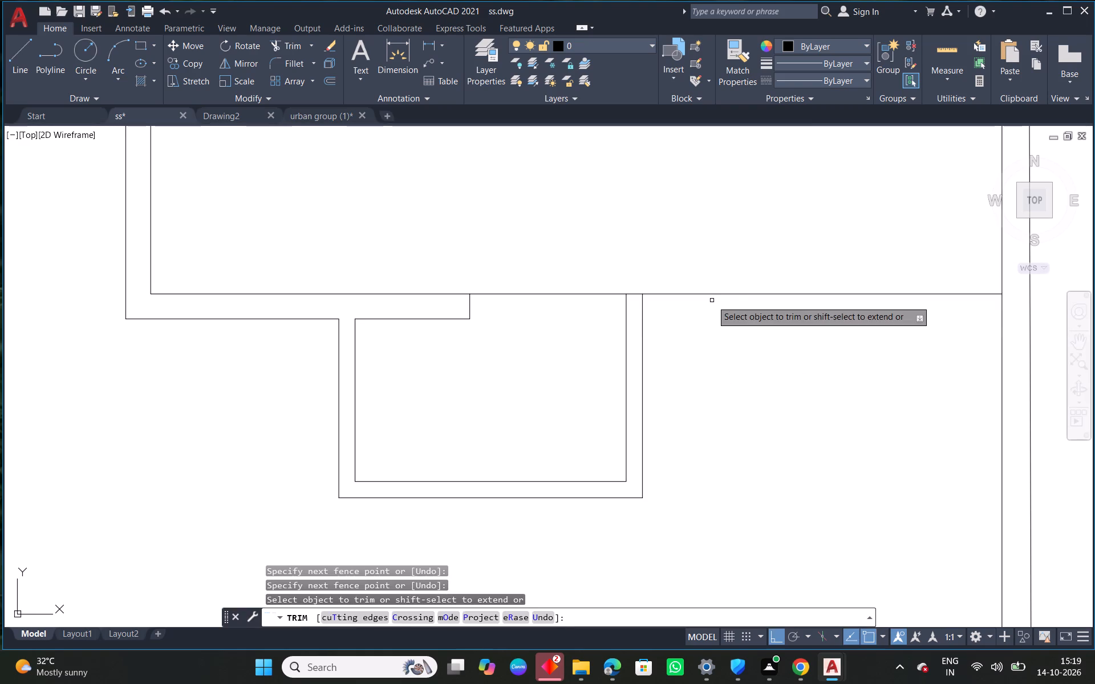
left_click_drag(712, 300, 700, 275)
right_click(695, 274)
left_click(728, 279)
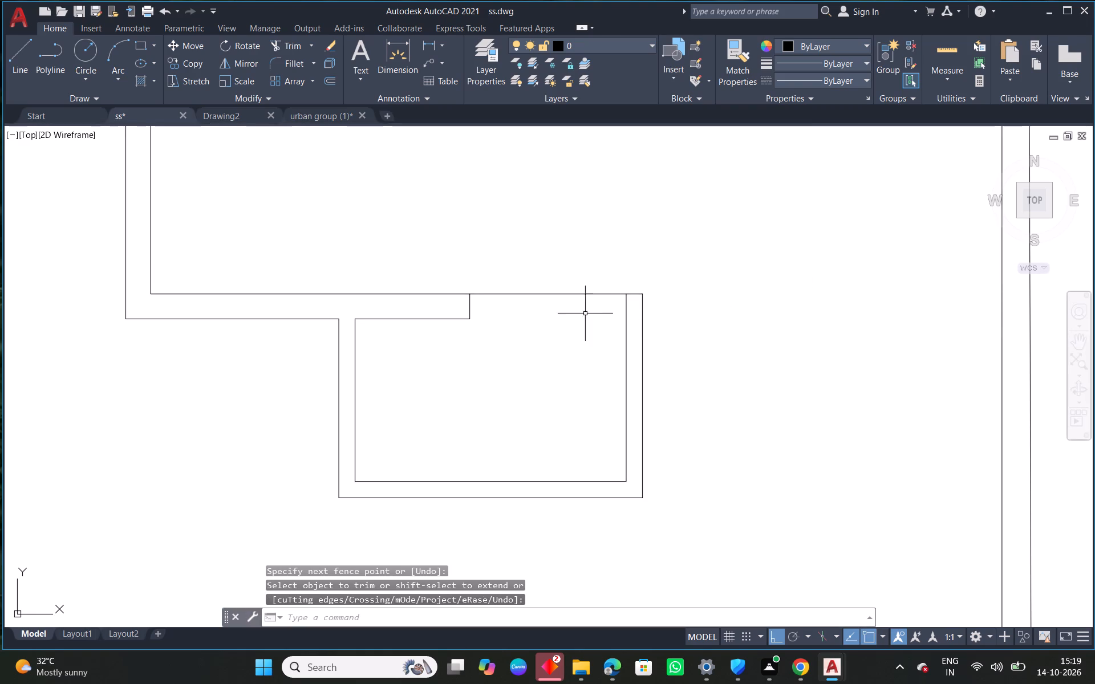
Trim the large room's inner bottom line across the opening between the short wall end and the small space's side wall.
middle_click_drag(562, 316, 694, 274)
right_click(692, 274)
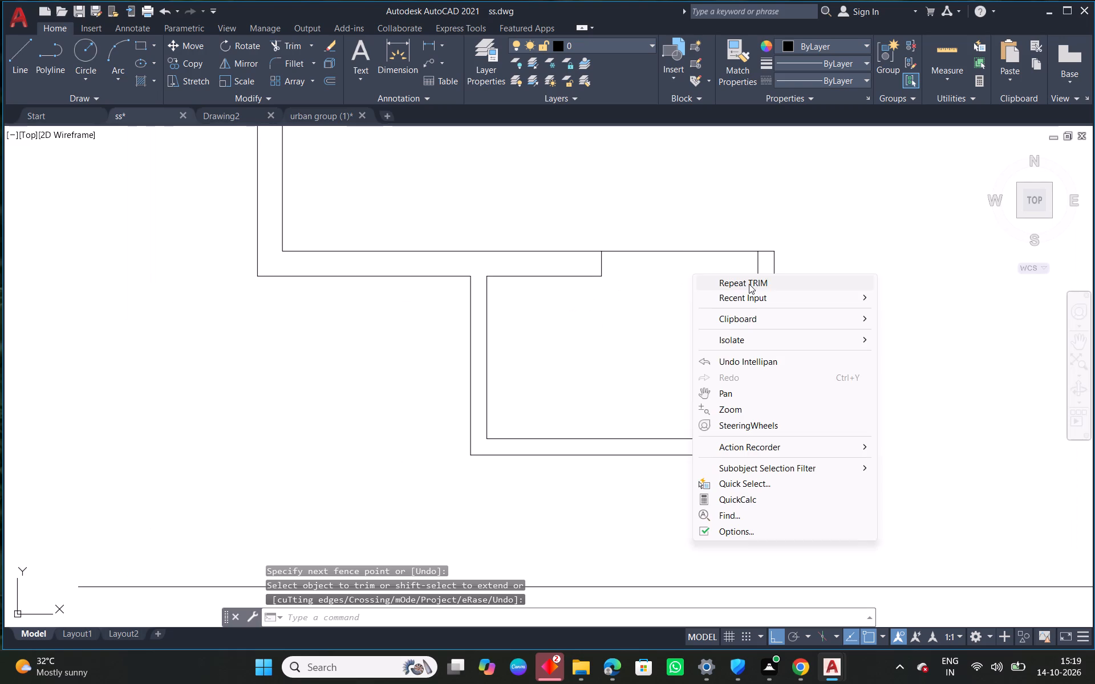
left_click(753, 286)
left_click_drag(696, 278, 699, 233)
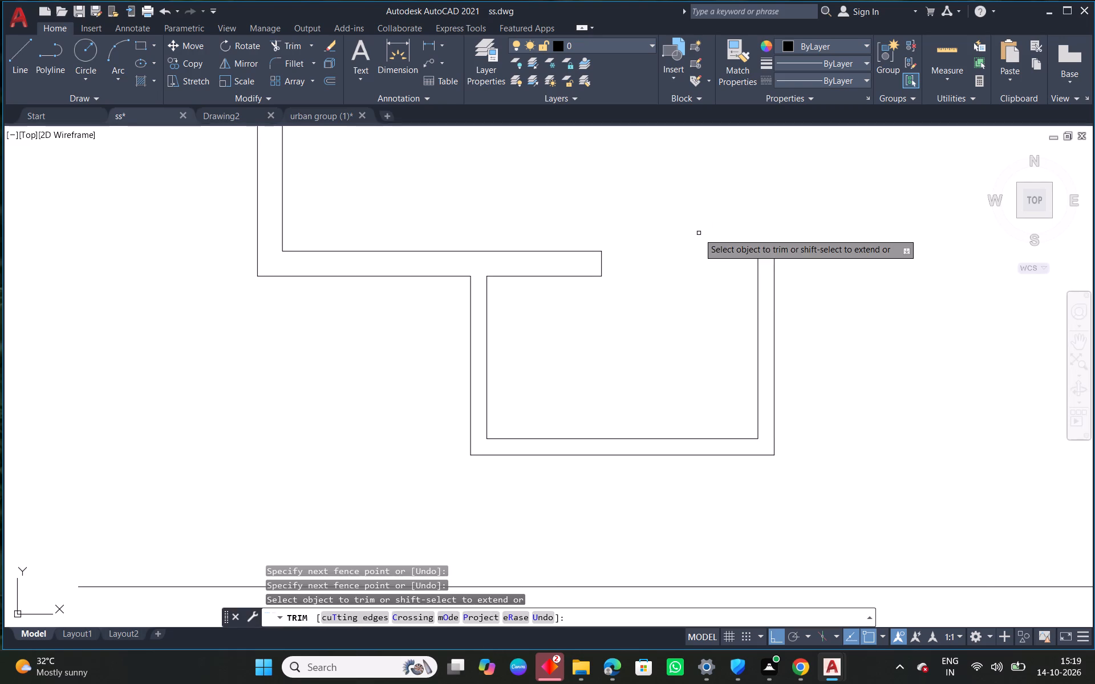
right_click(699, 233)
left_click(738, 247)
Draw a horizontal polyline about 3.2 long from the small space's outer side line, just below its top end, to the central wall.
scroll(662, 337, "down", 2)
middle_click_drag(736, 404, 598, 354)
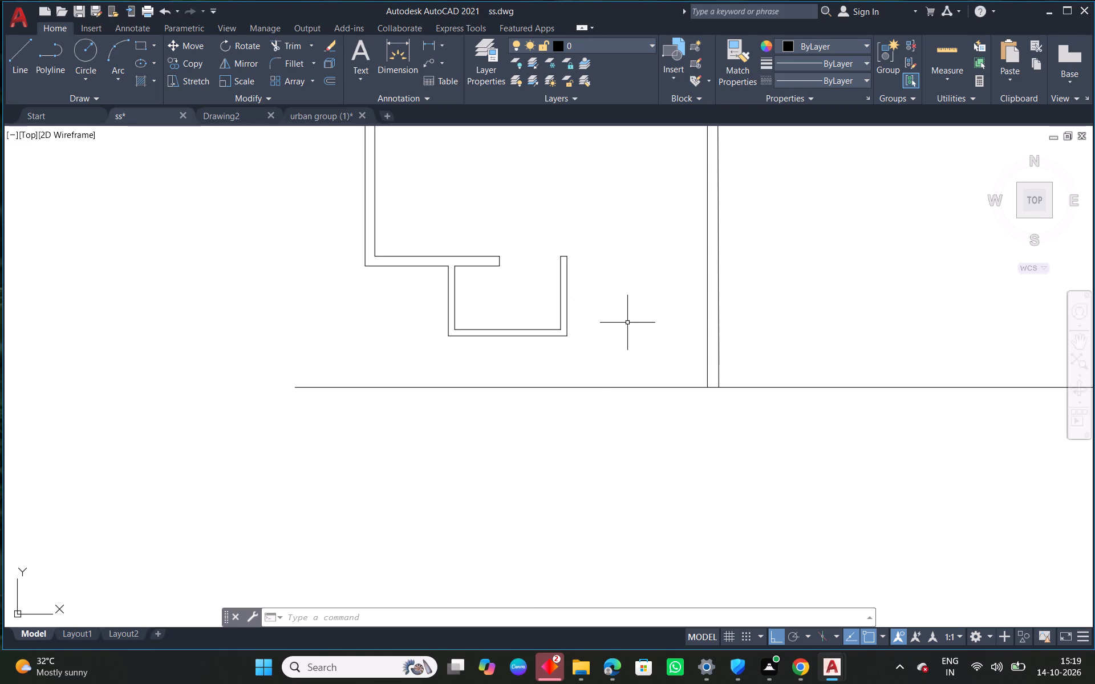
scroll(612, 315, "up", 1)
scroll(612, 315, "down", 1)
scroll(590, 258, "up", 1)
right_click(591, 251)
left_click(660, 273)
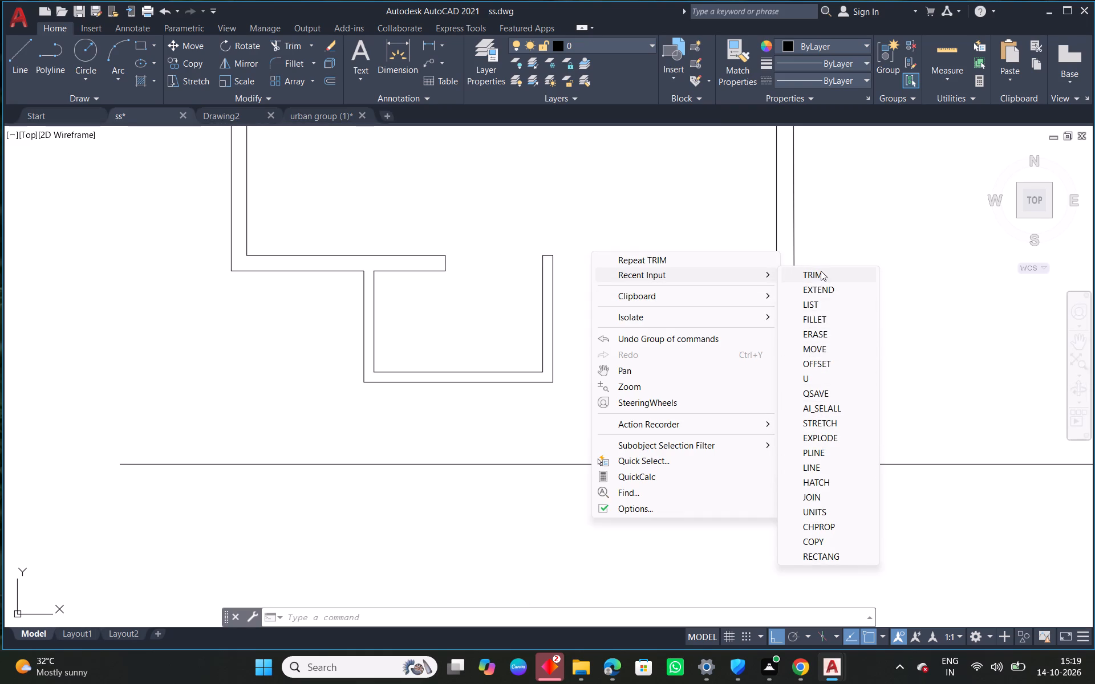
left_click(824, 455)
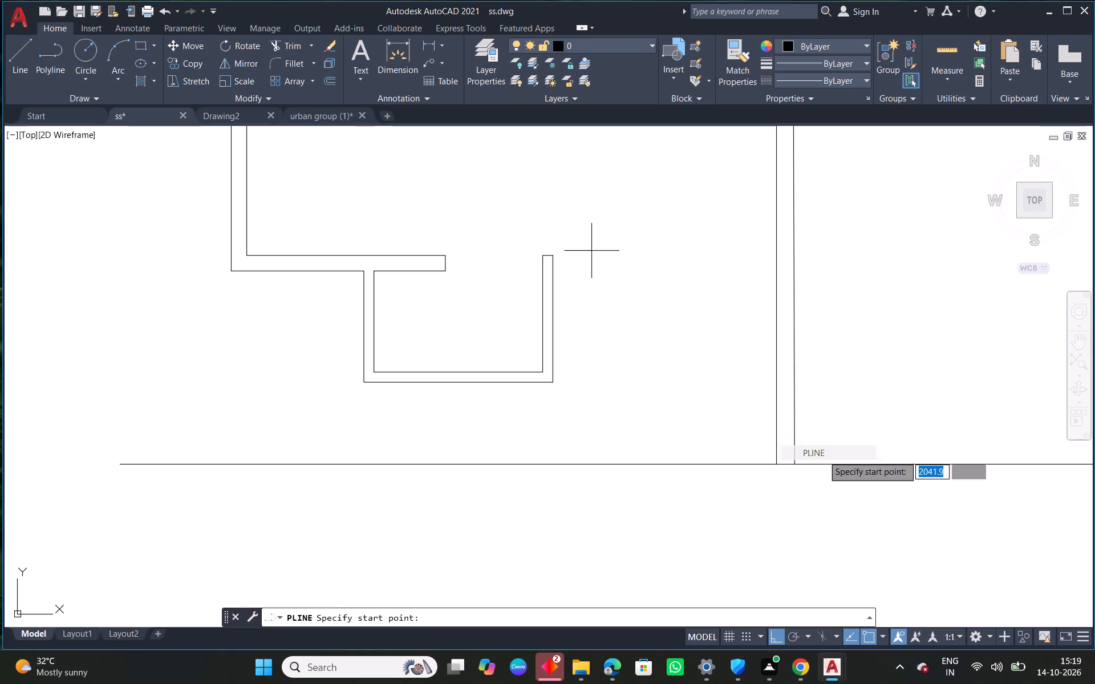
left_click(551, 288)
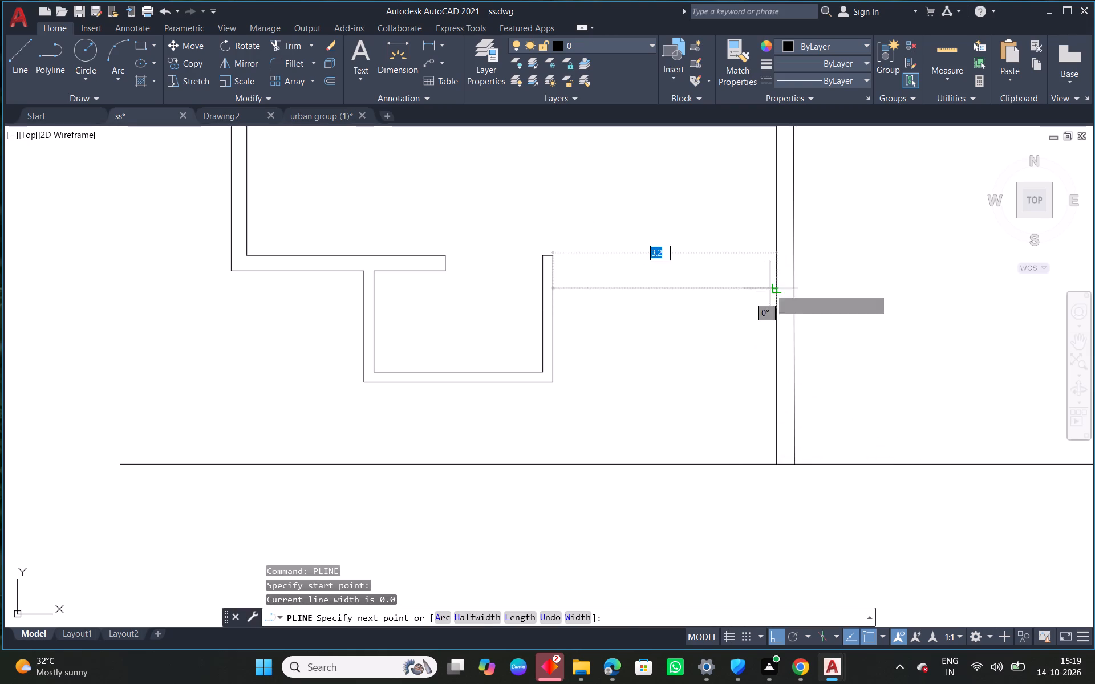
left_click(780, 287)
right_click(778, 287)
left_click(806, 289)
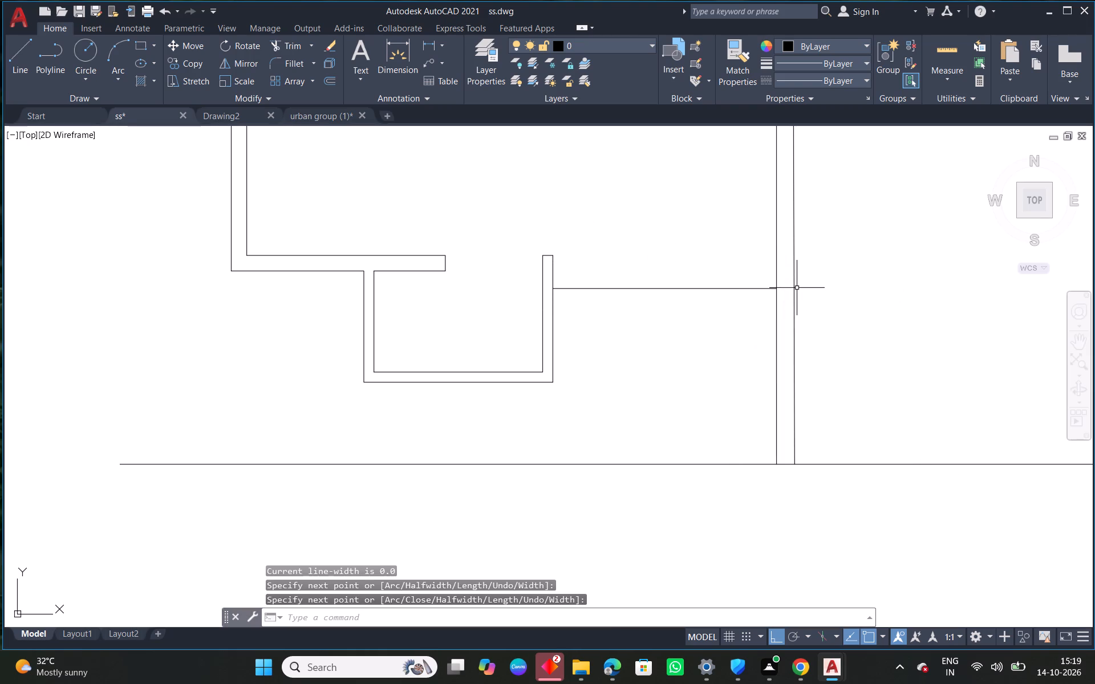
Offset the new horizontal line 0.23 downward to form the wall thickness.
type("O")
key("space")
type("0.23")
key("Return")
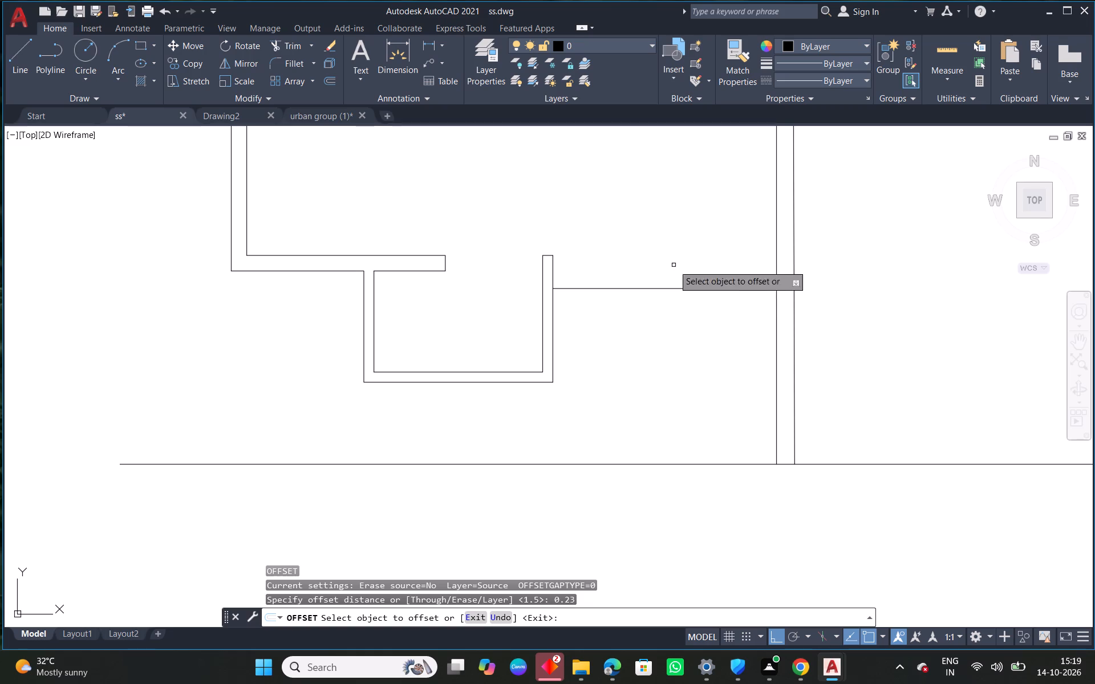
left_click(664, 287)
left_click(656, 315)
right_click(660, 302)
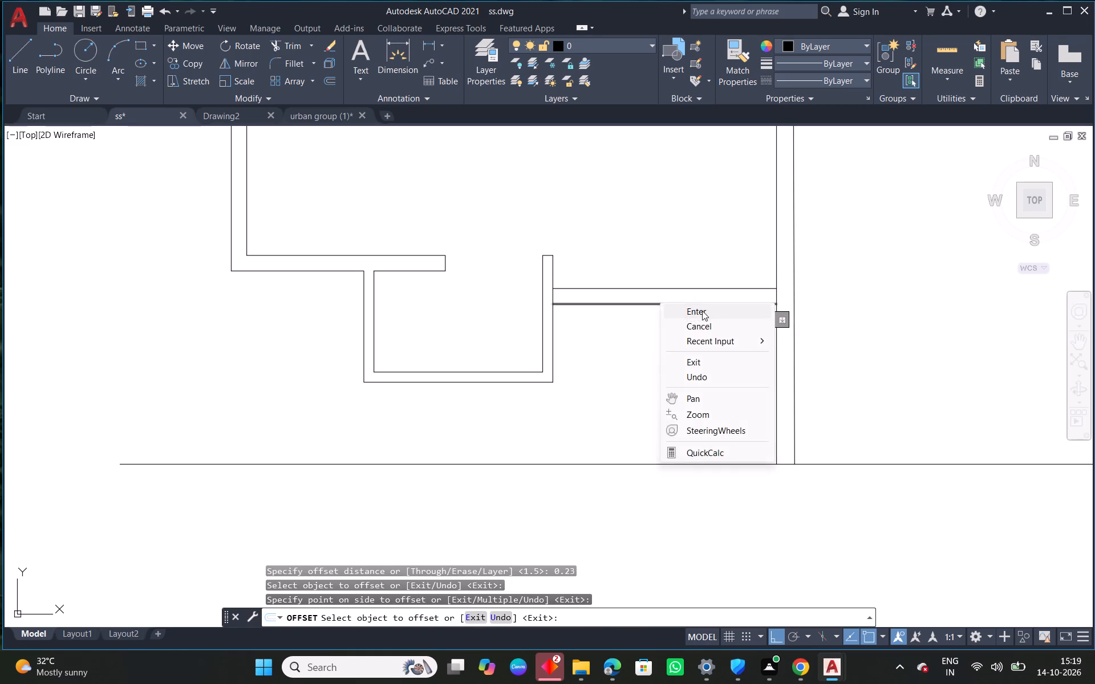
left_click(702, 311)
Trim the vertical line pieces between the new wall's two lines at the small space and at the central wall.
type("TR")
key("space")
key("space")
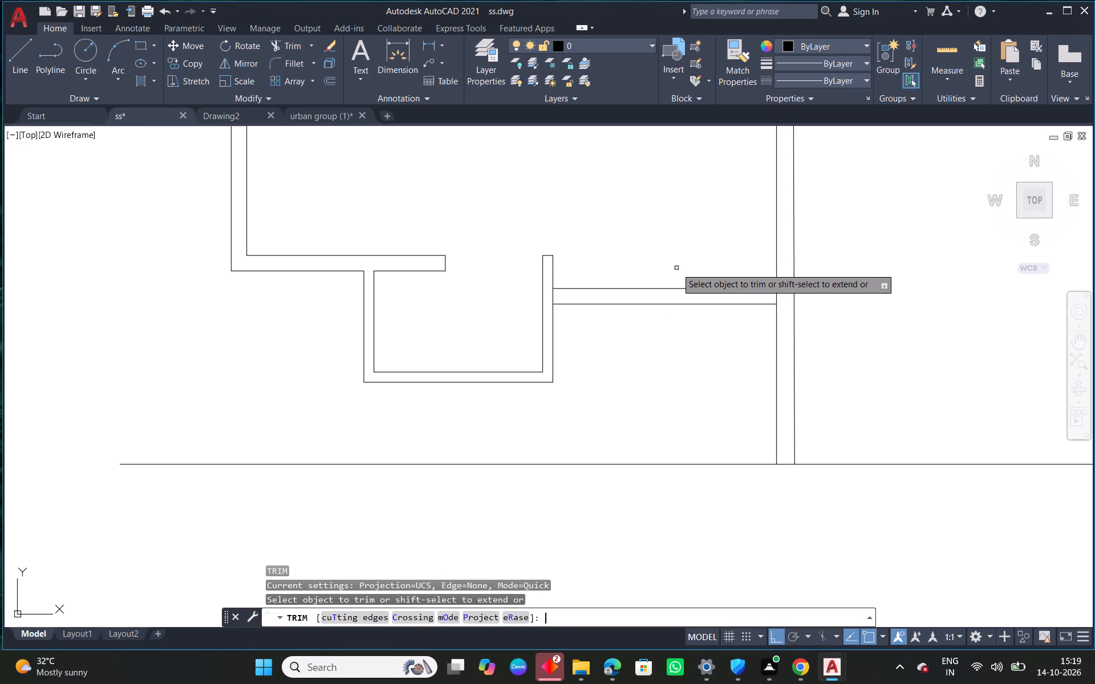
left_click(554, 299)
left_click(776, 297)
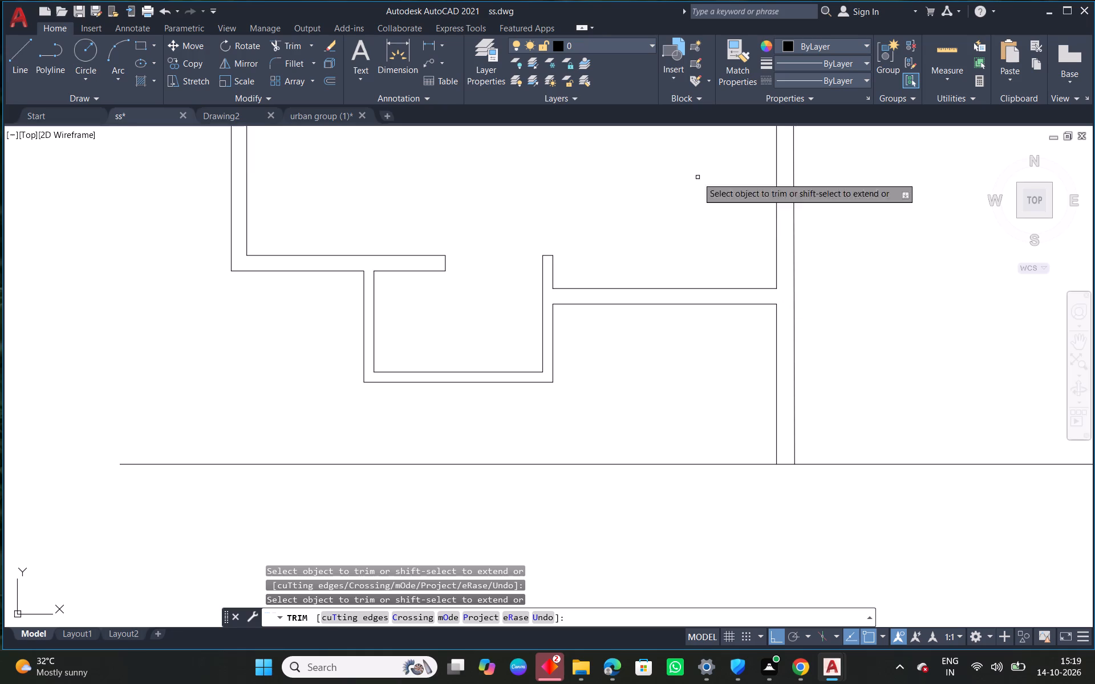
Fillet the left staircase's two bottom wall lines to the small room's inner and outer side wall lines as square corners.
scroll(658, 207, "down", 2)
middle_click_drag(699, 188, 668, 289)
right_click(599, 275)
left_click(653, 287)
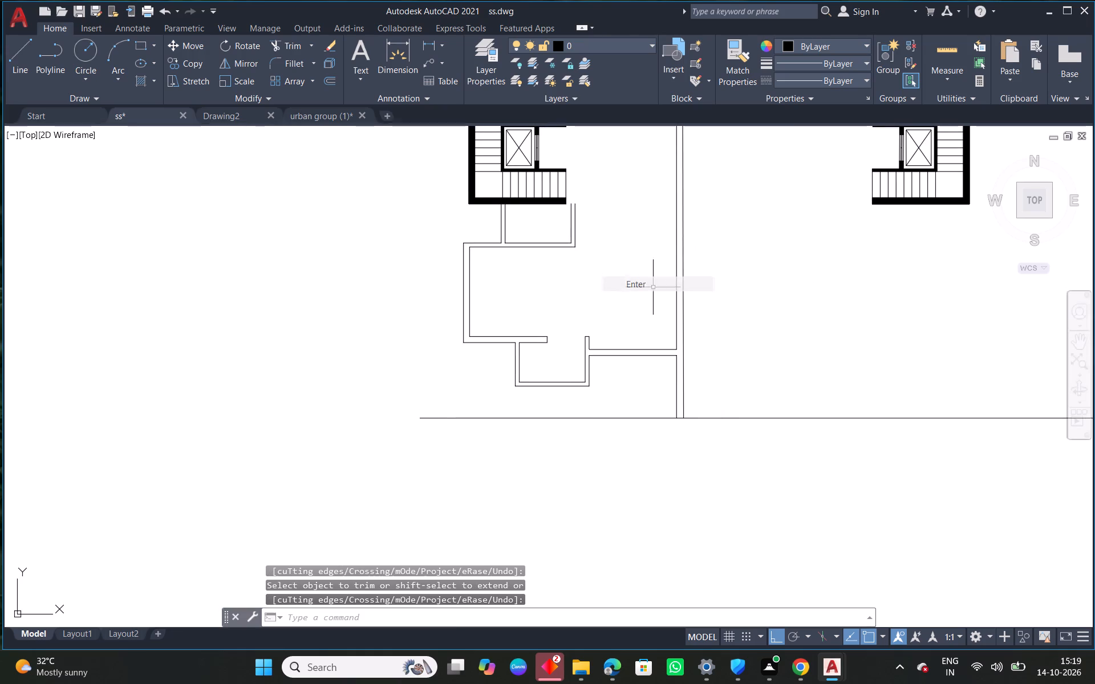
scroll(560, 197, "up", 2)
scroll(610, 231, "up", 1)
right_click(629, 195)
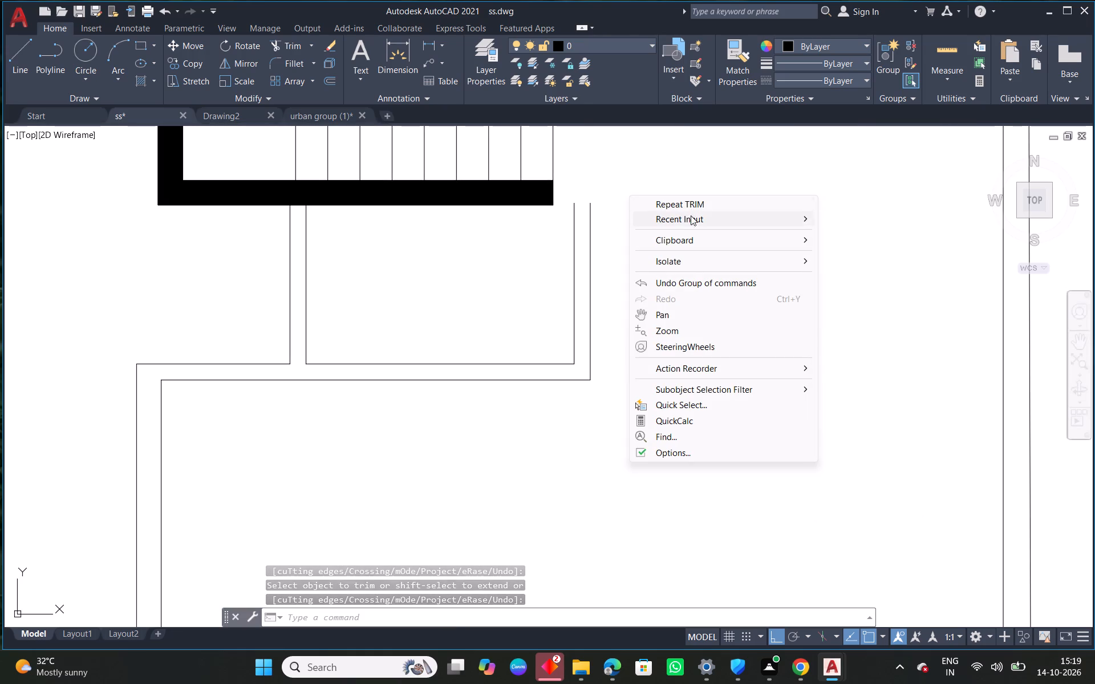
left_click(694, 220)
left_click(863, 295)
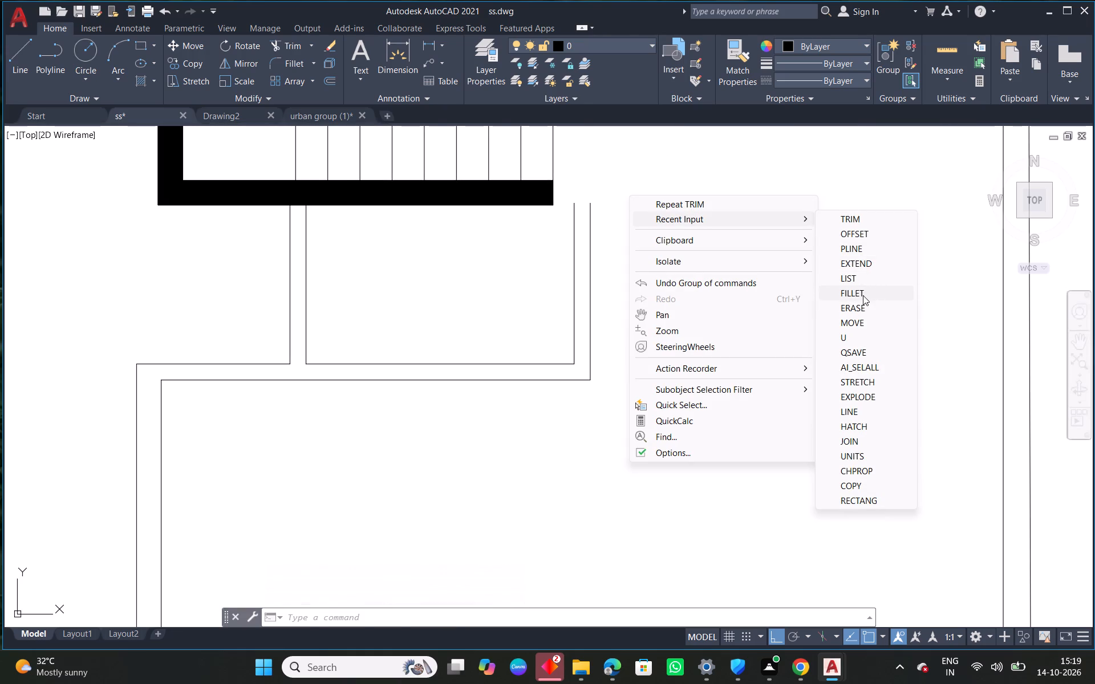
left_click(545, 204)
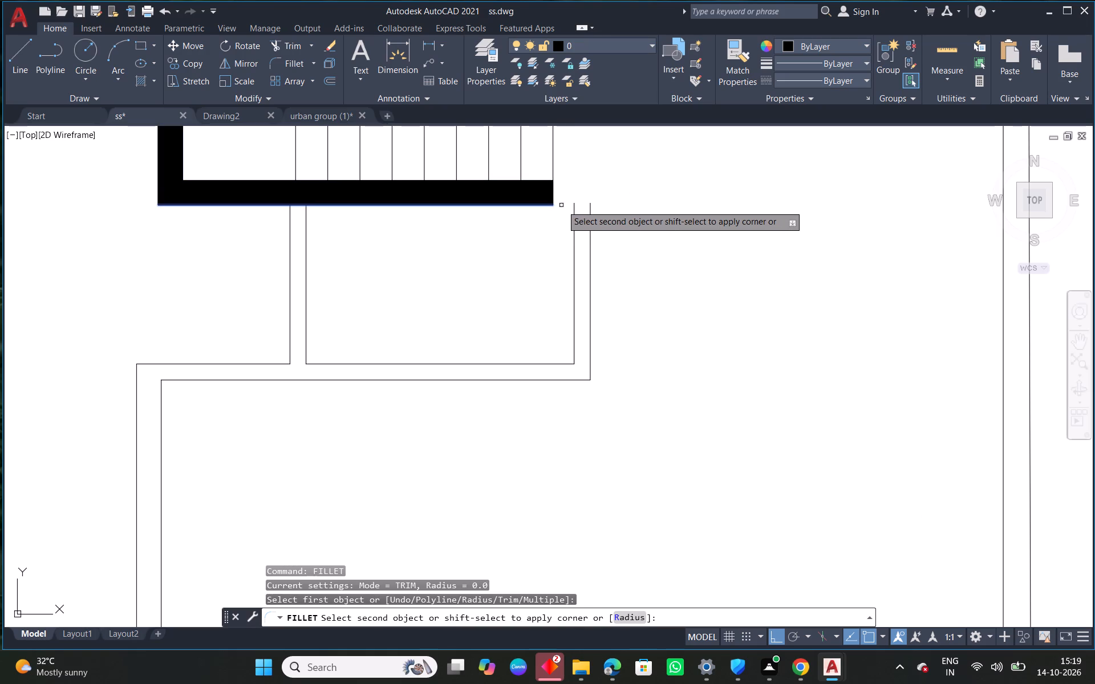
left_click(574, 208)
right_click(583, 173)
left_click(632, 183)
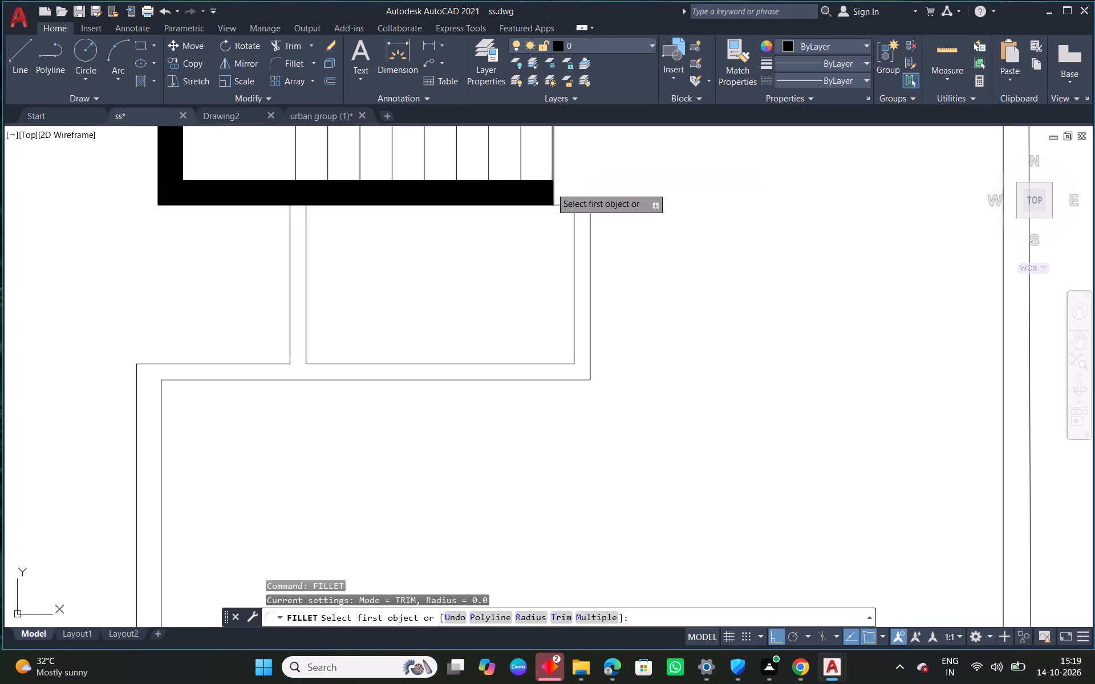
left_click(545, 180)
left_click(589, 217)
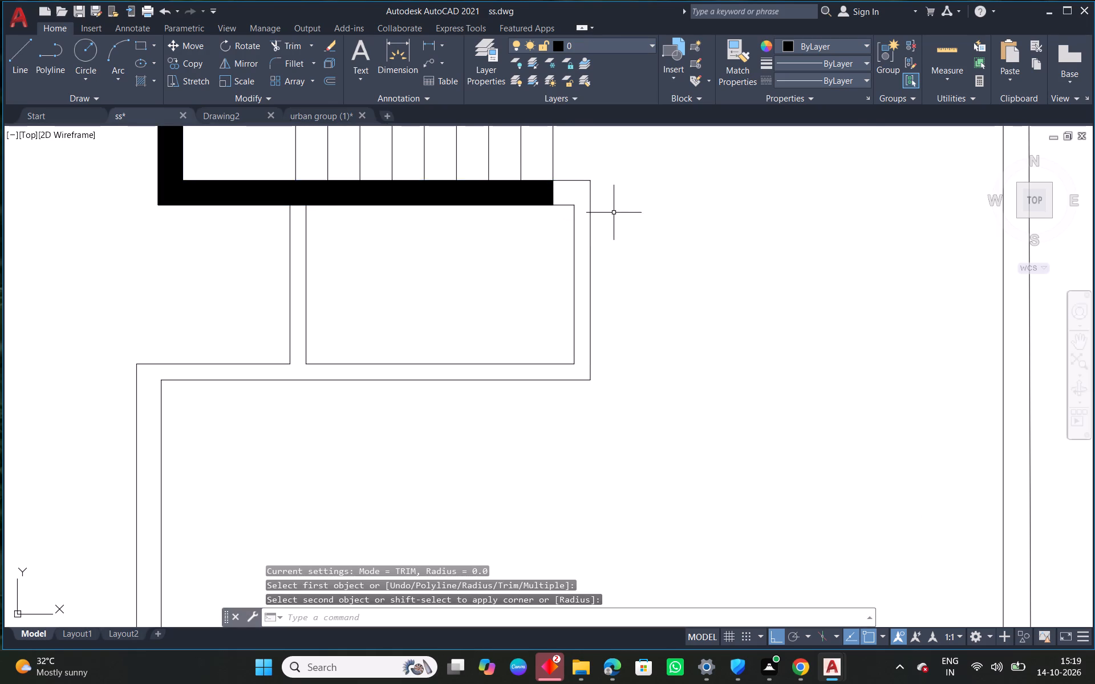
Draw a horizontal polyline from the small room's inner top corner beside the staircase to the central wall's near line.
scroll(614, 213, "down", 1)
middle_click_drag(686, 232, 655, 229)
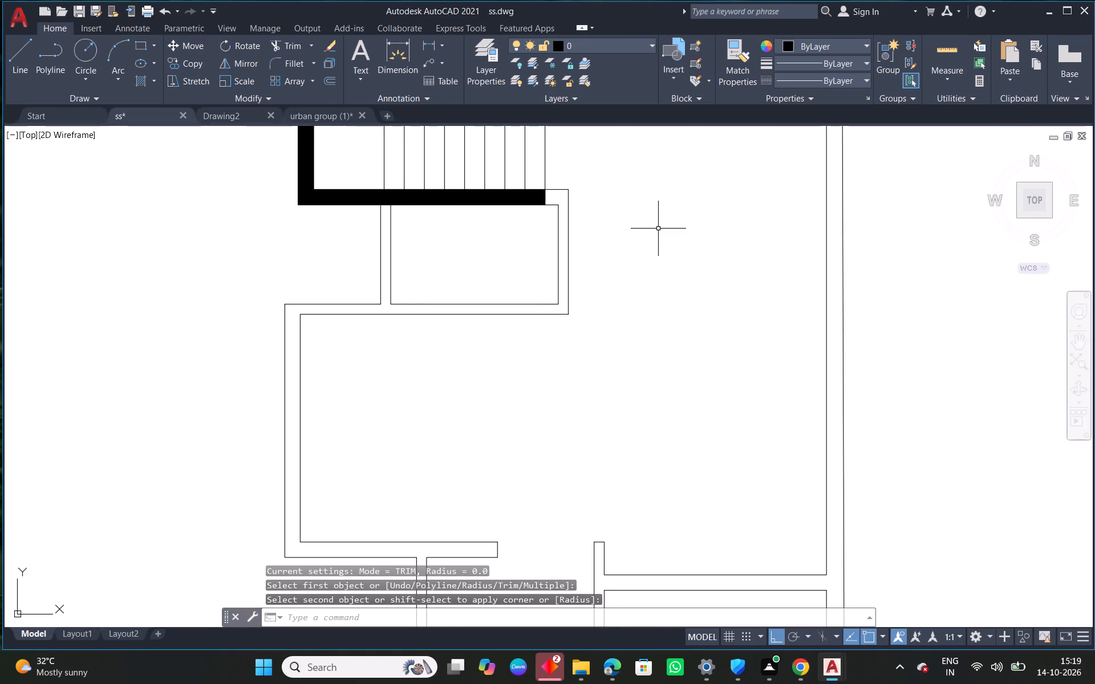
scroll(602, 194, "up", 1)
right_click(609, 195)
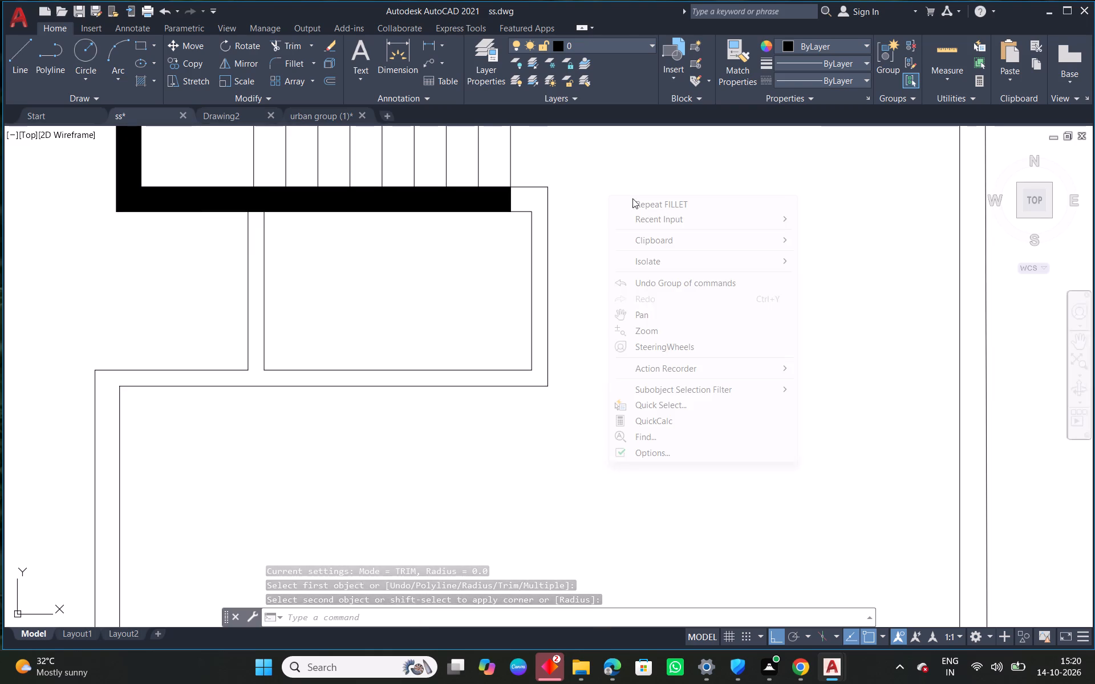
left_click(676, 221)
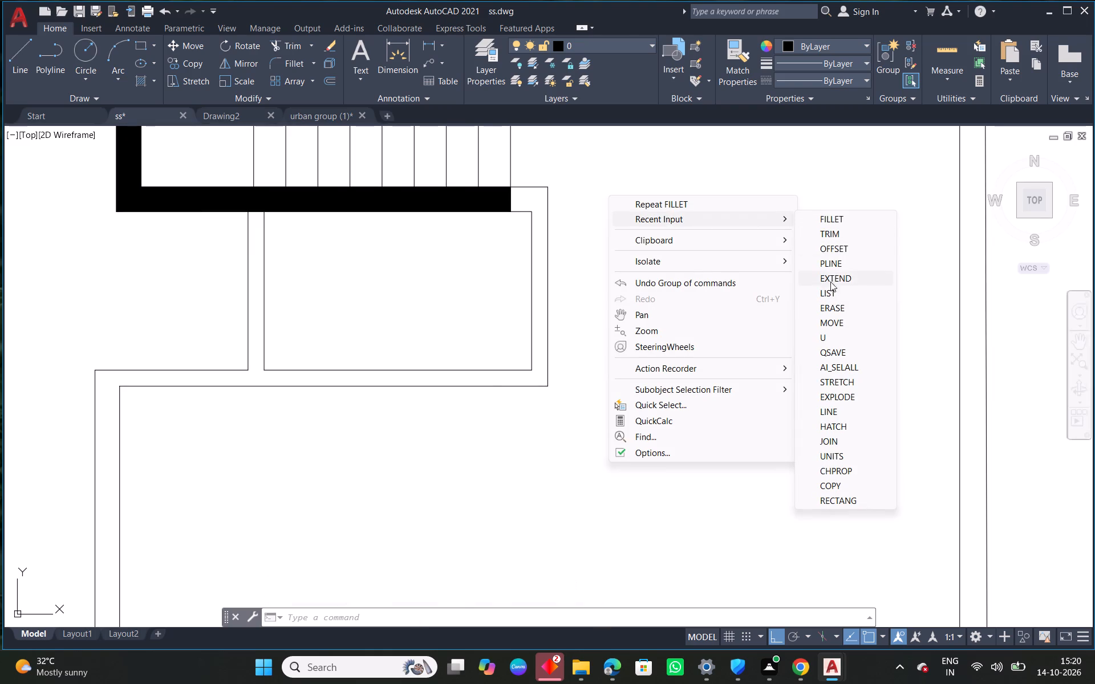
left_click(828, 266)
left_click(529, 211)
middle_click_drag(894, 223, 721, 211)
left_click(785, 203)
right_click(720, 194)
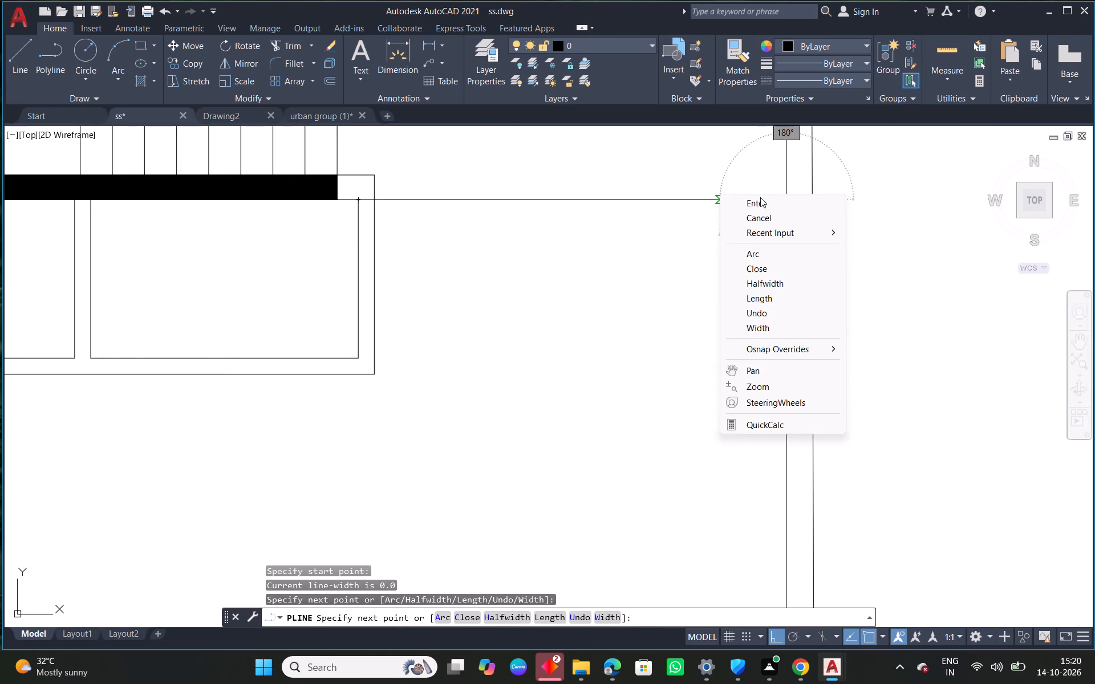
left_click(773, 202)
Draw a second horizontal polyline from the small room's outer top corner to the central wall's far line.
right_click(598, 174)
left_click(666, 180)
left_click(371, 177)
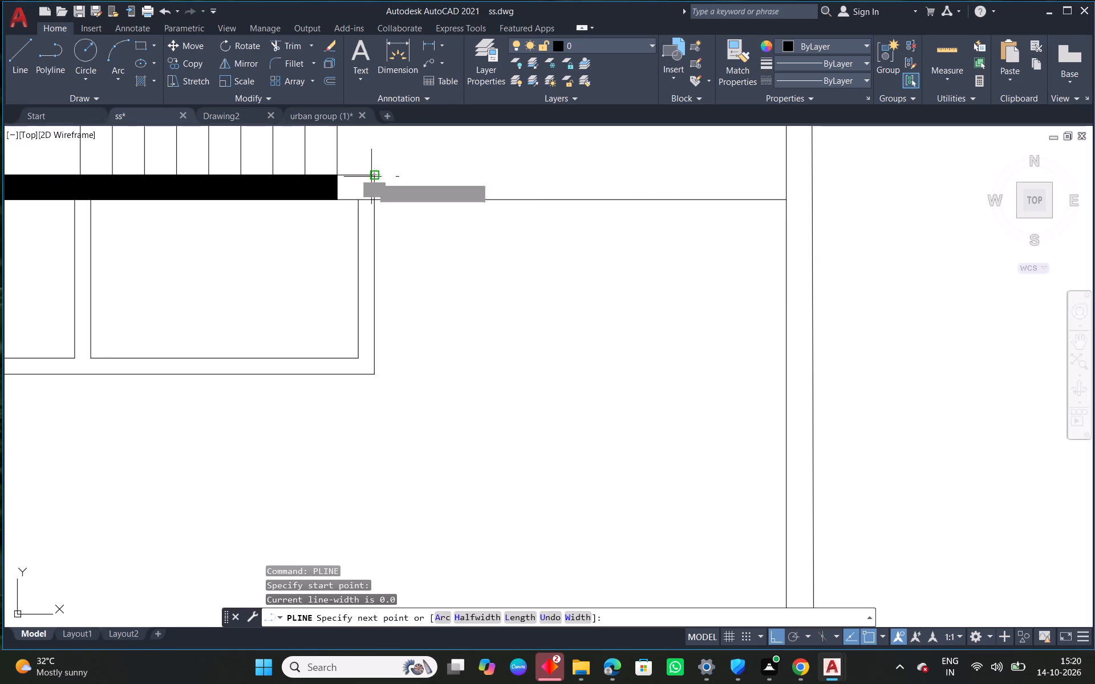
left_click(811, 177)
right_click(811, 177)
left_click(847, 188)
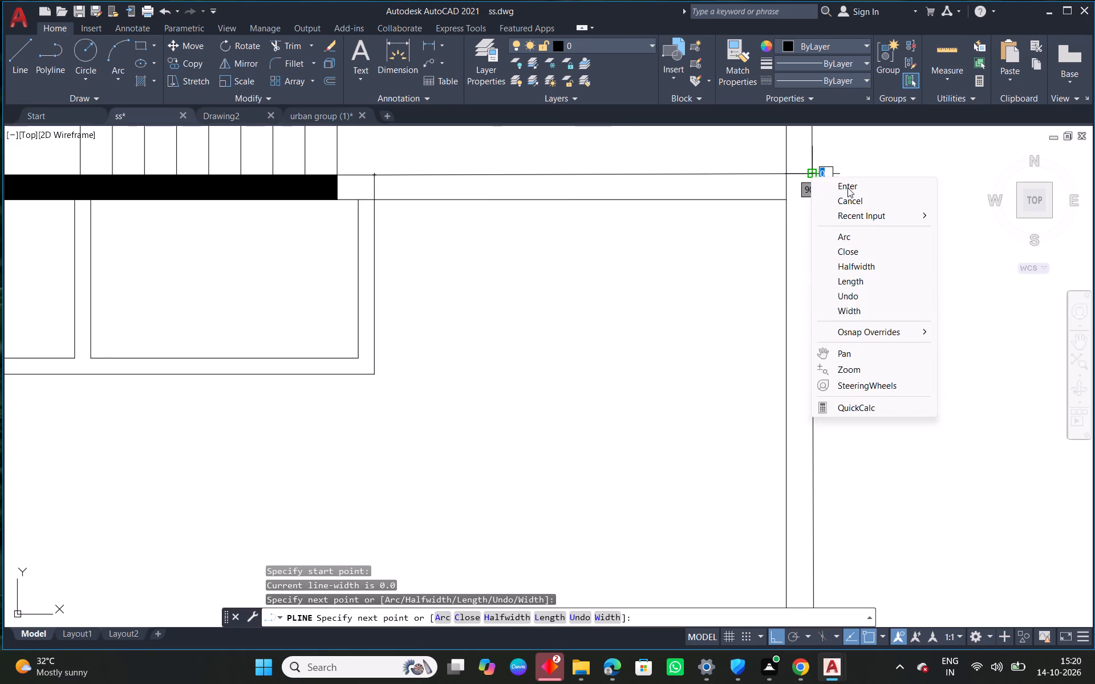
Trim the line pieces crossing the wall junction where the new horizontal wall meets the small room's side wall.
scroll(569, 196, "down", 1)
scroll(445, 207, "up", 2)
right_click(526, 192)
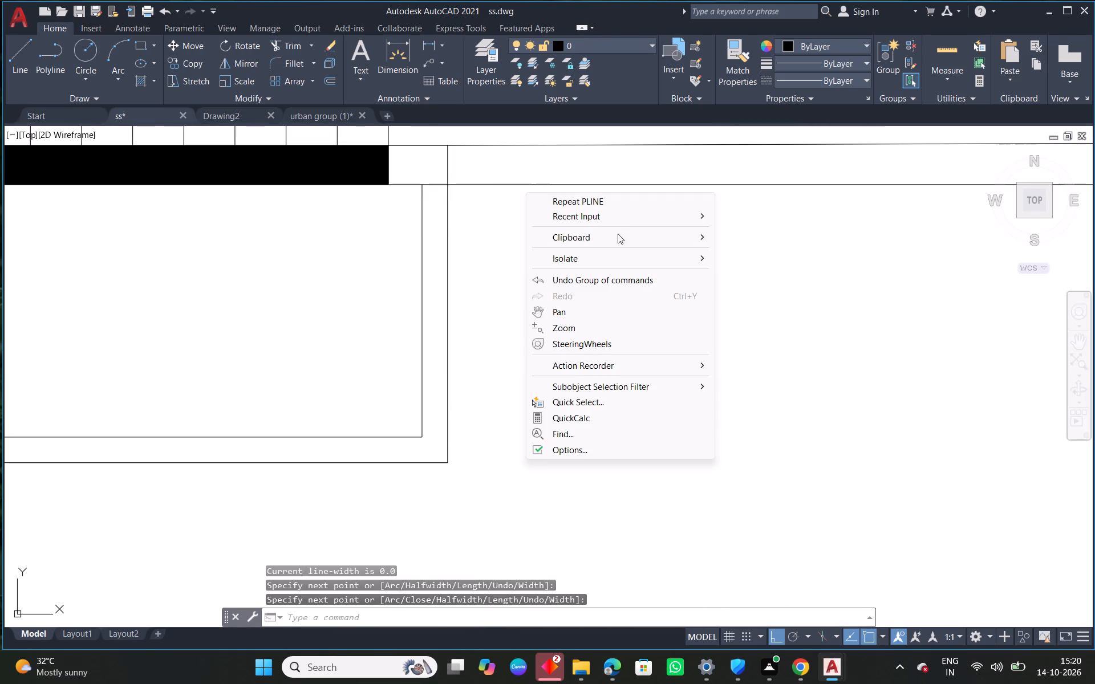
left_click(627, 213)
left_click(740, 245)
left_click_drag(456, 170, 426, 169)
left_click(431, 185)
right_click(432, 185)
left_click(461, 198)
scroll(467, 199, "down", 3)
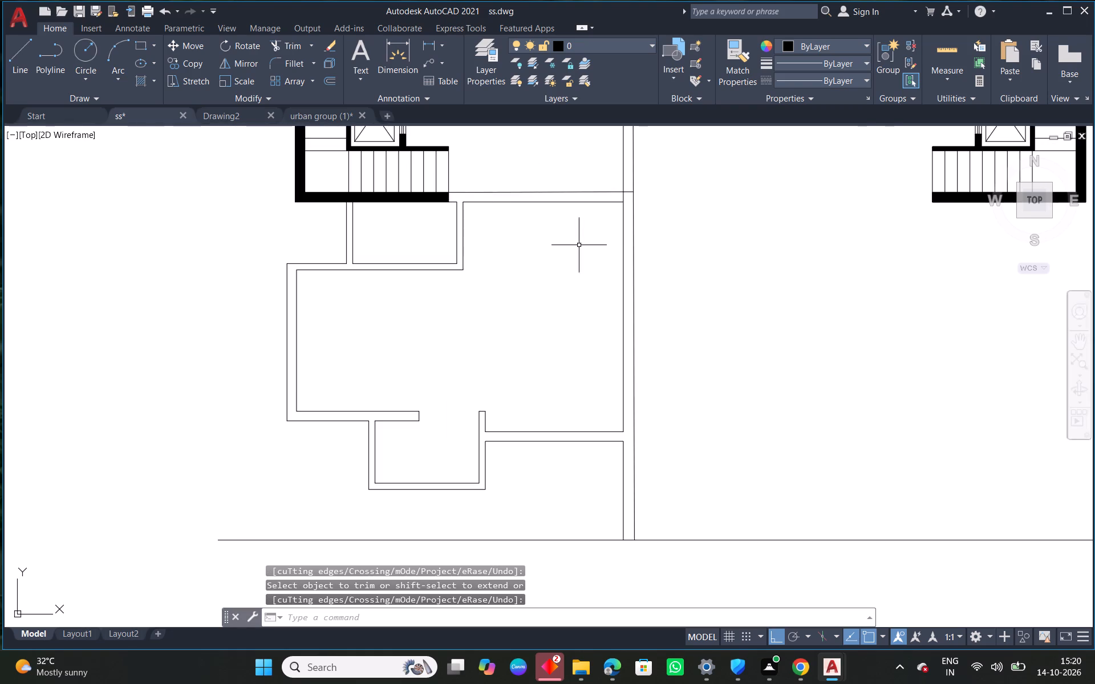
Trim the central wall's near line between the new wall lines and the upper line across the central wall's thickness.
scroll(620, 194, "up", 2)
right_click(561, 197)
left_click(607, 202)
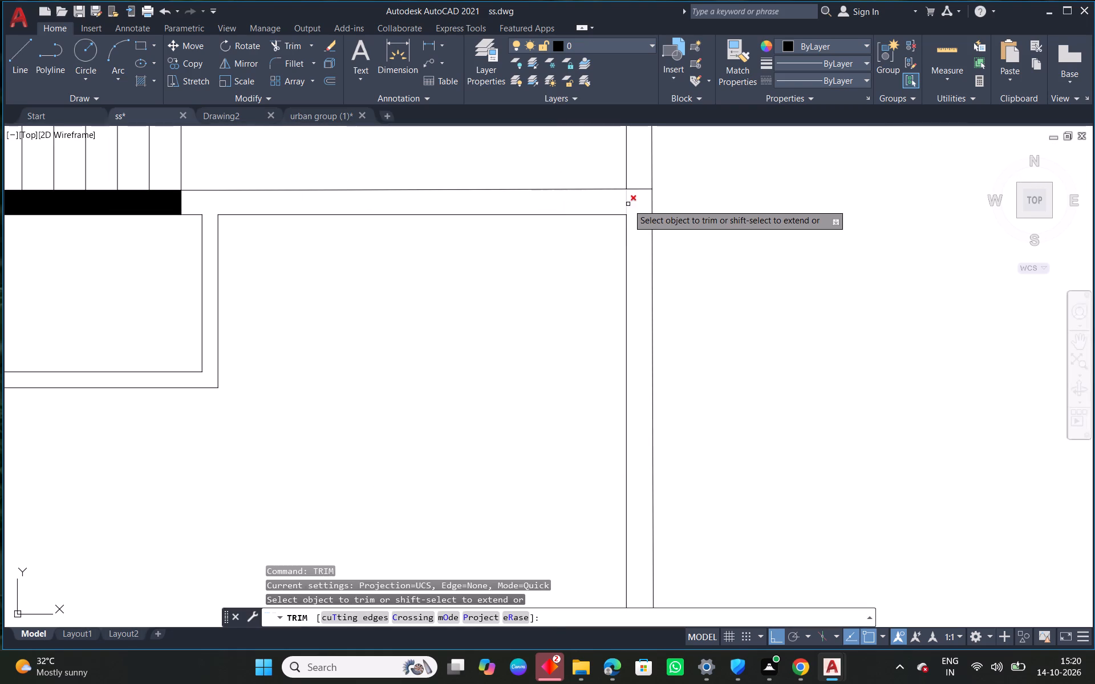
left_click(626, 204)
left_click(639, 190)
scroll(639, 190, "down", 3)
middle_click_drag(683, 213, 642, 321)
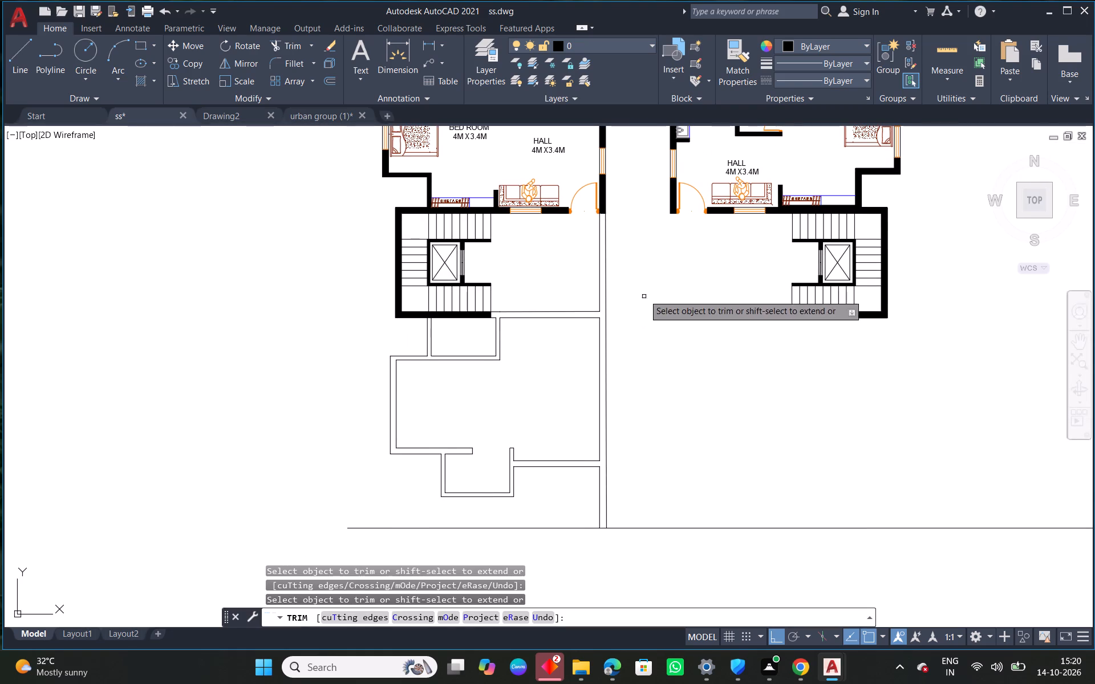
scroll(597, 321, "up", 2)
right_click(493, 199)
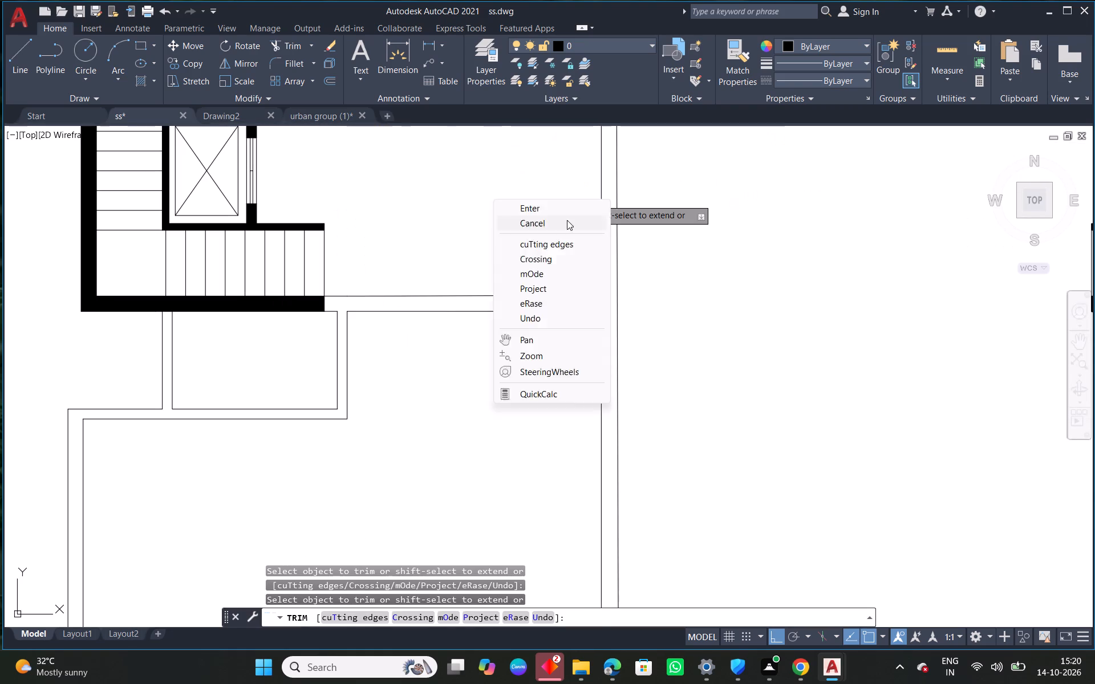
left_click(567, 220)
Fillet the new wall's upper line with the central wall's far line to form a square outer corner.
right_click_drag(452, 186, 464, 186)
left_click(547, 214)
left_click(685, 235)
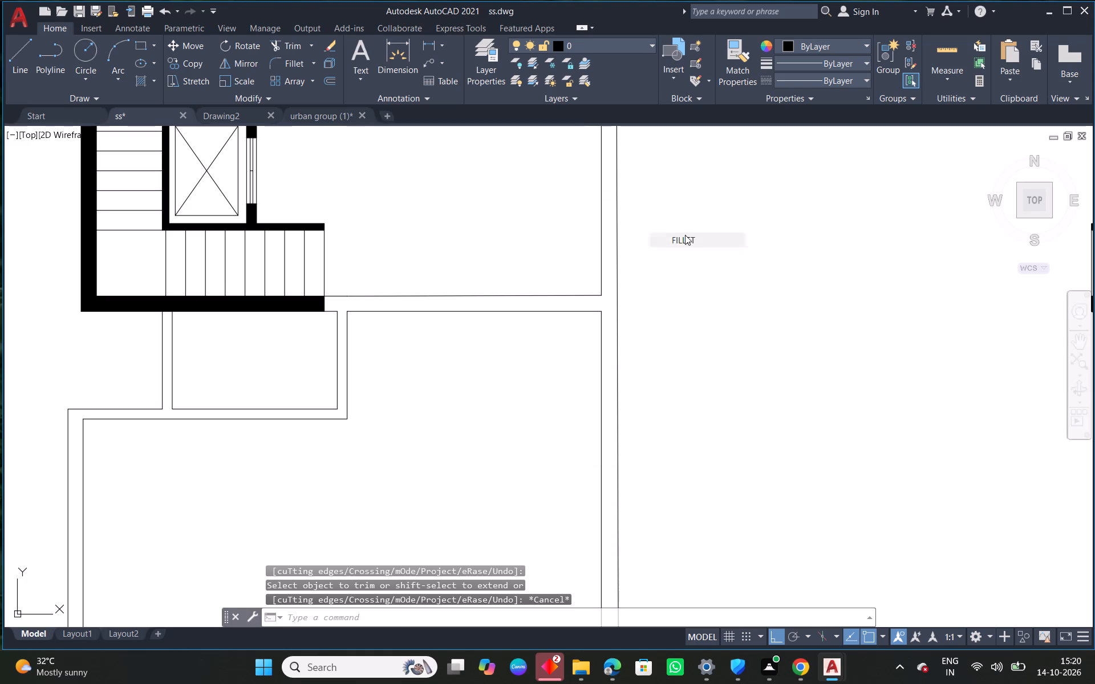
left_click(591, 294)
left_click(618, 315)
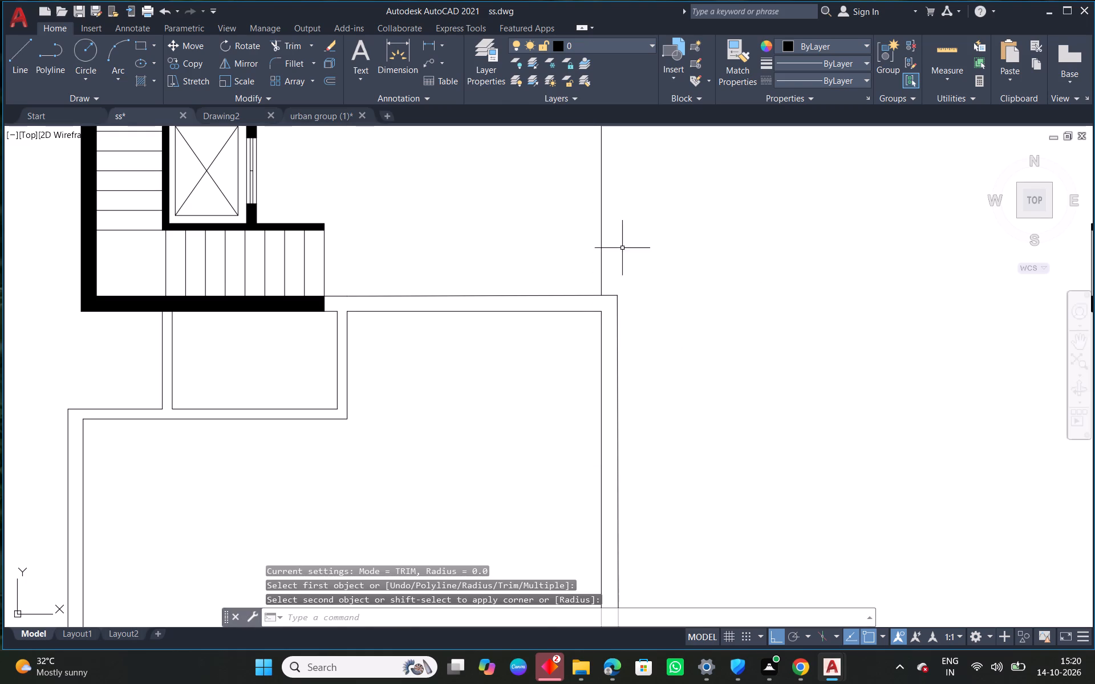
Erase the leftover central wall line above the new horizontal wall.
left_click(631, 246)
left_click(570, 240)
right_click(570, 239)
left_click(614, 348)
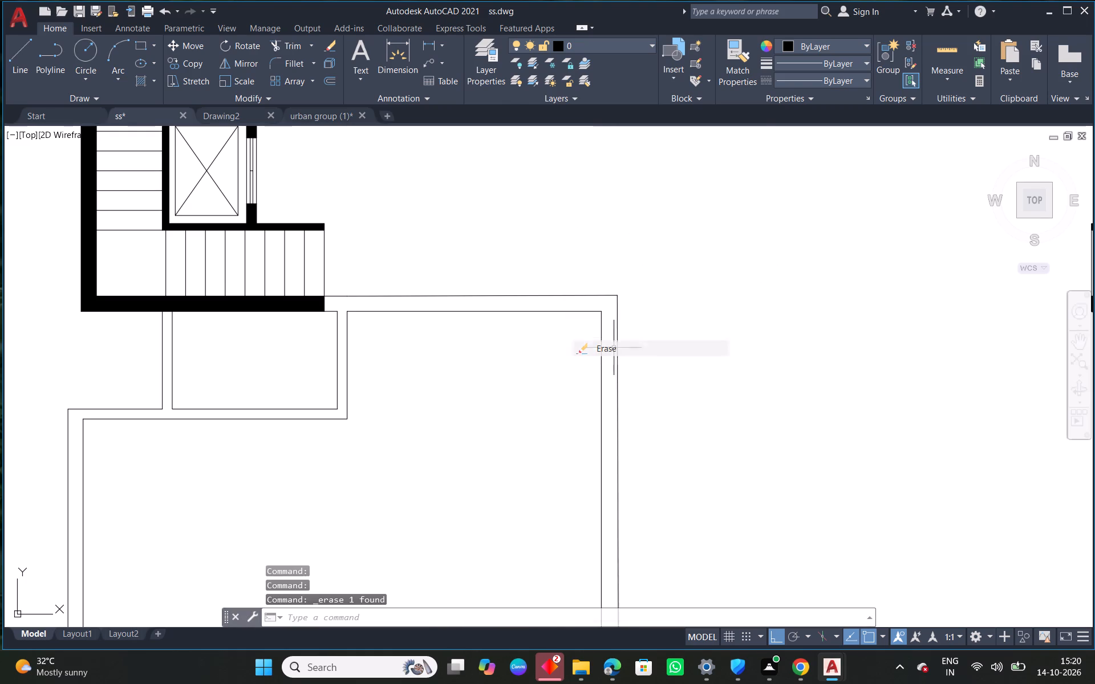
Copy the left hall's door block into the open space between the hall and the new horizontal wall.
scroll(595, 267, "down", 3)
scroll(598, 287, "up", 2)
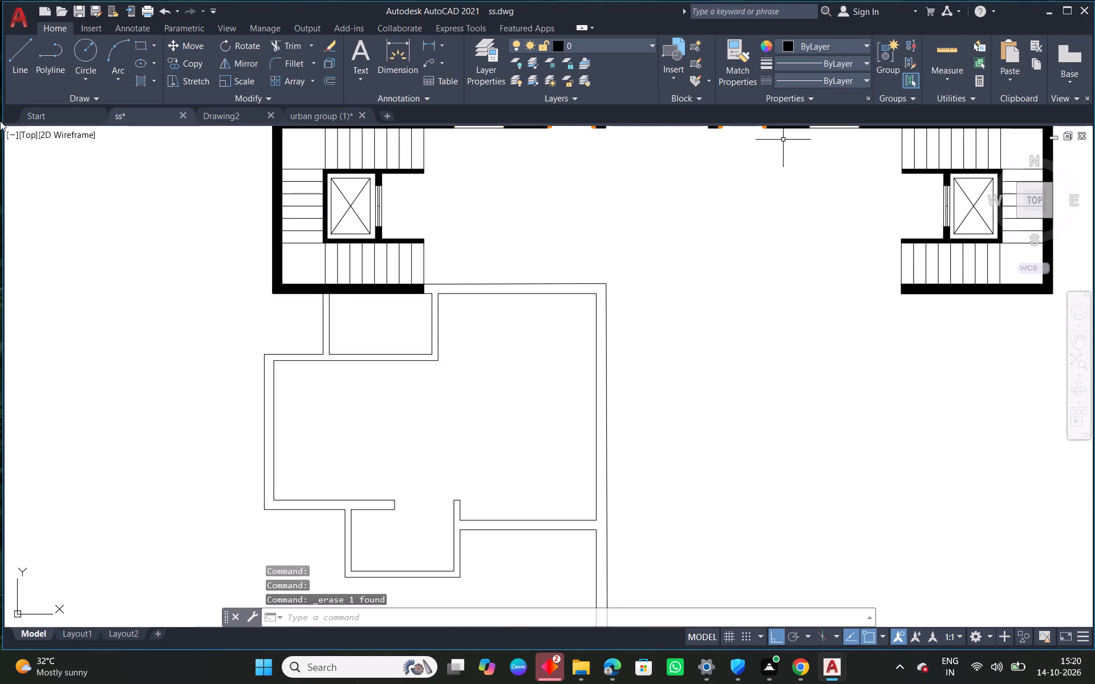
scroll(490, 361, "down", 1)
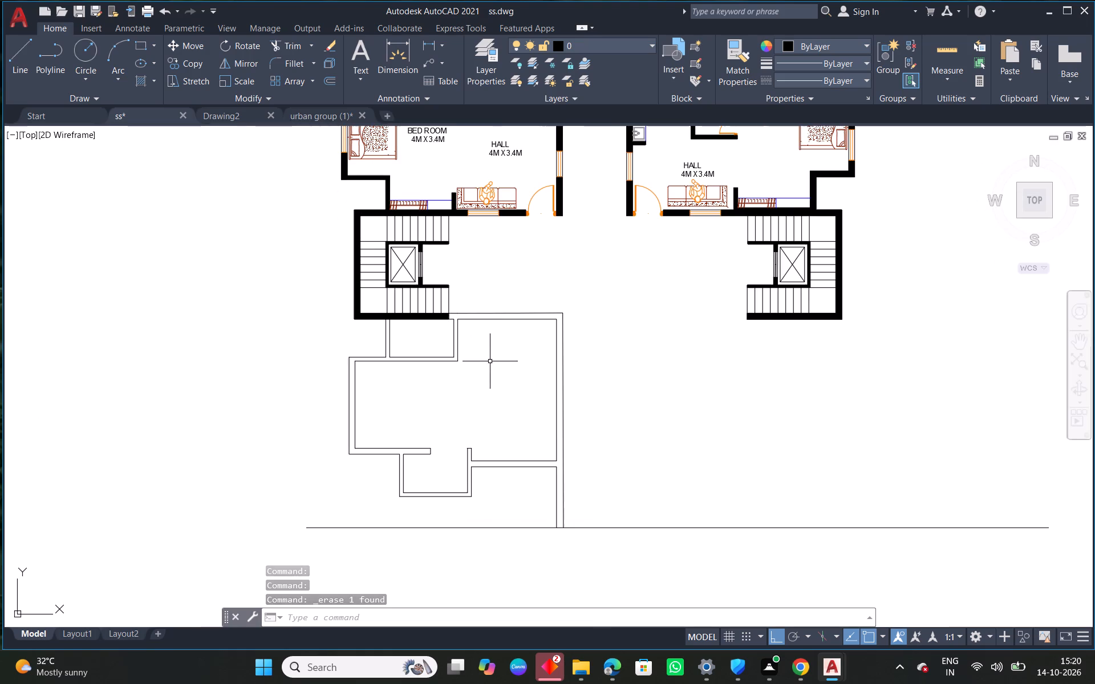
scroll(531, 196, "up", 1)
left_click(533, 194)
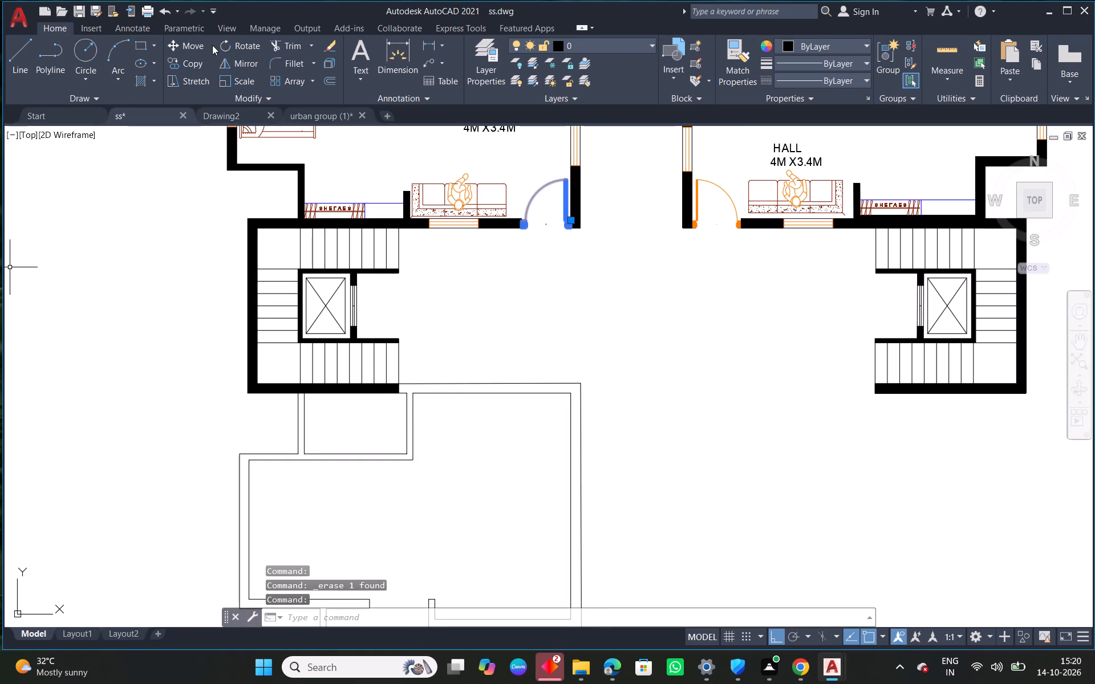
left_click(183, 57)
left_click(534, 191)
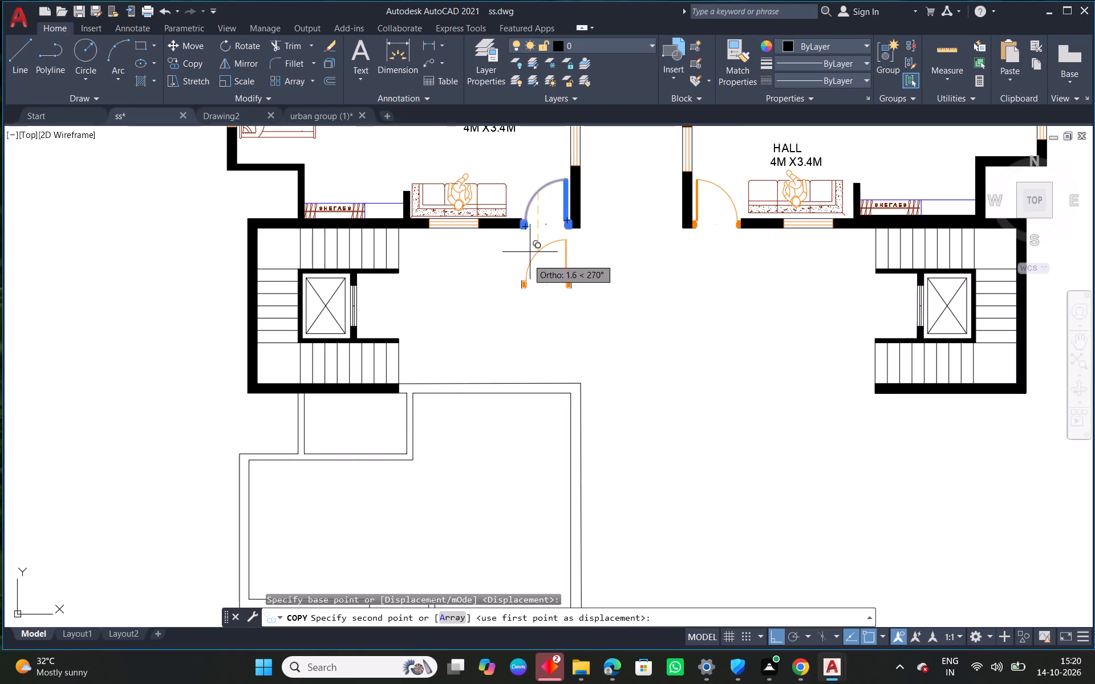
left_click(468, 295)
right_click(468, 293)
left_click(500, 306)
scroll(571, 321, "up", 1)
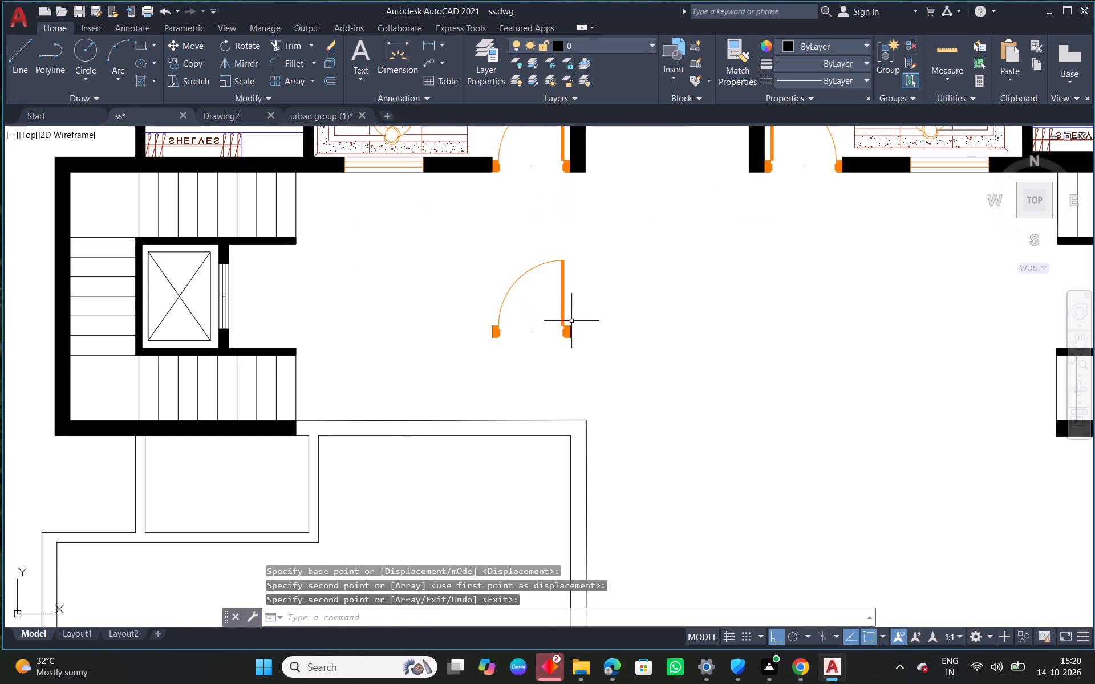
Mirror the copied door across a horizontal line along its jamb bases so it swings downward, erasing the source.
left_click_drag(599, 319, 581, 320)
left_click(435, 311)
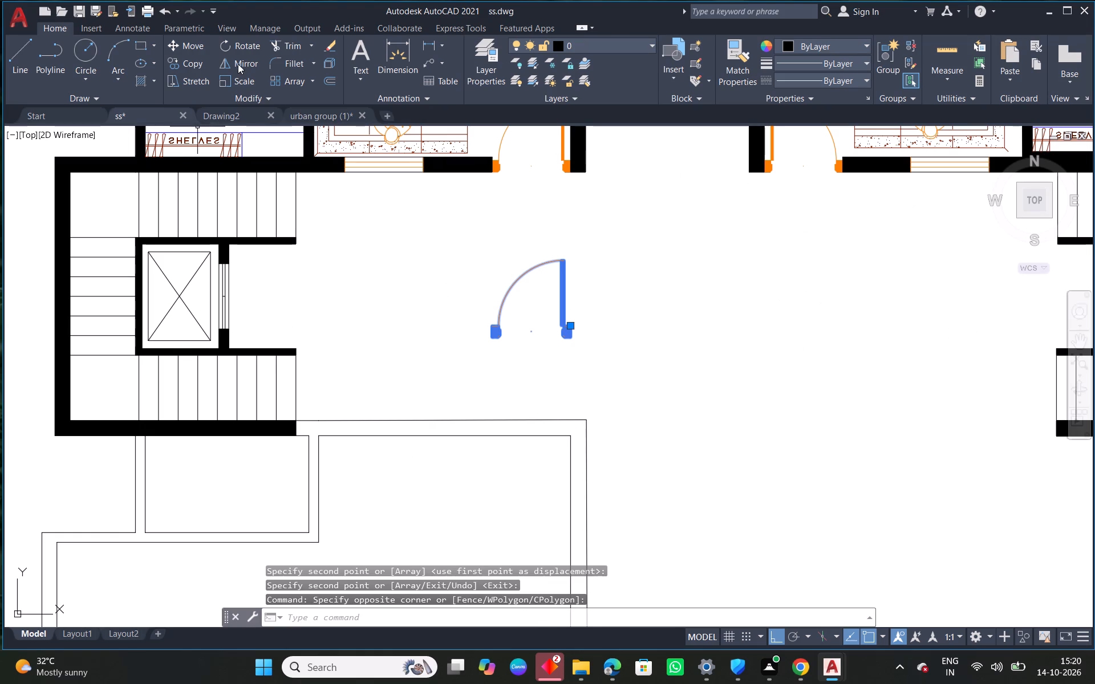
left_click(237, 59)
scroll(696, 402, "up", 2)
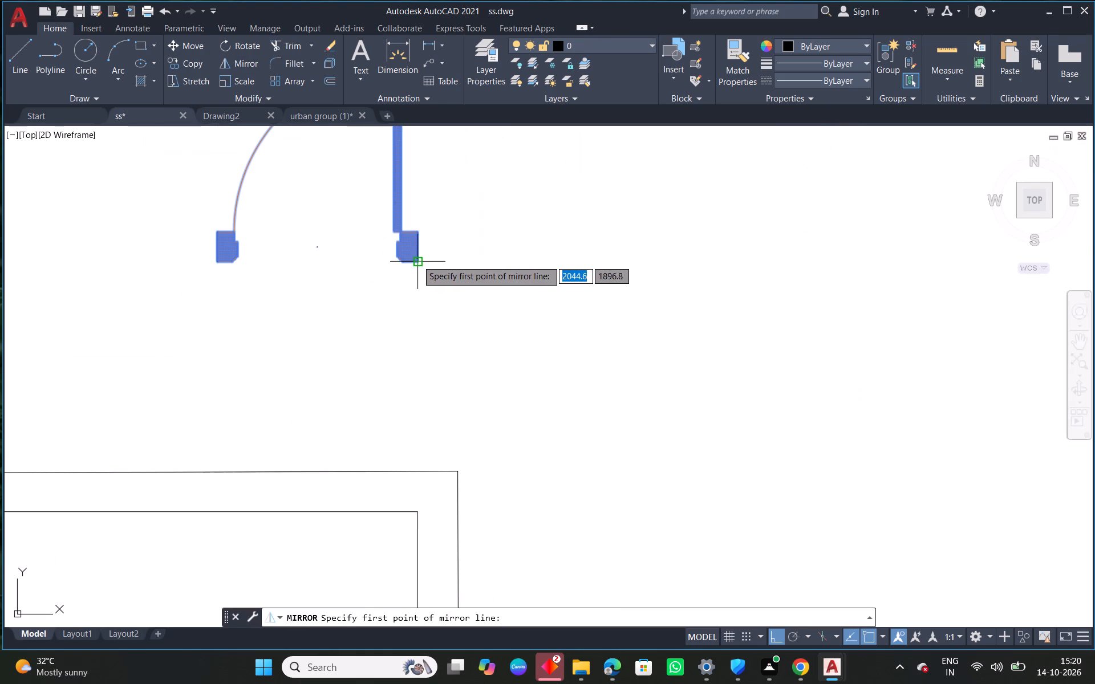
left_click(417, 260)
left_click(217, 265)
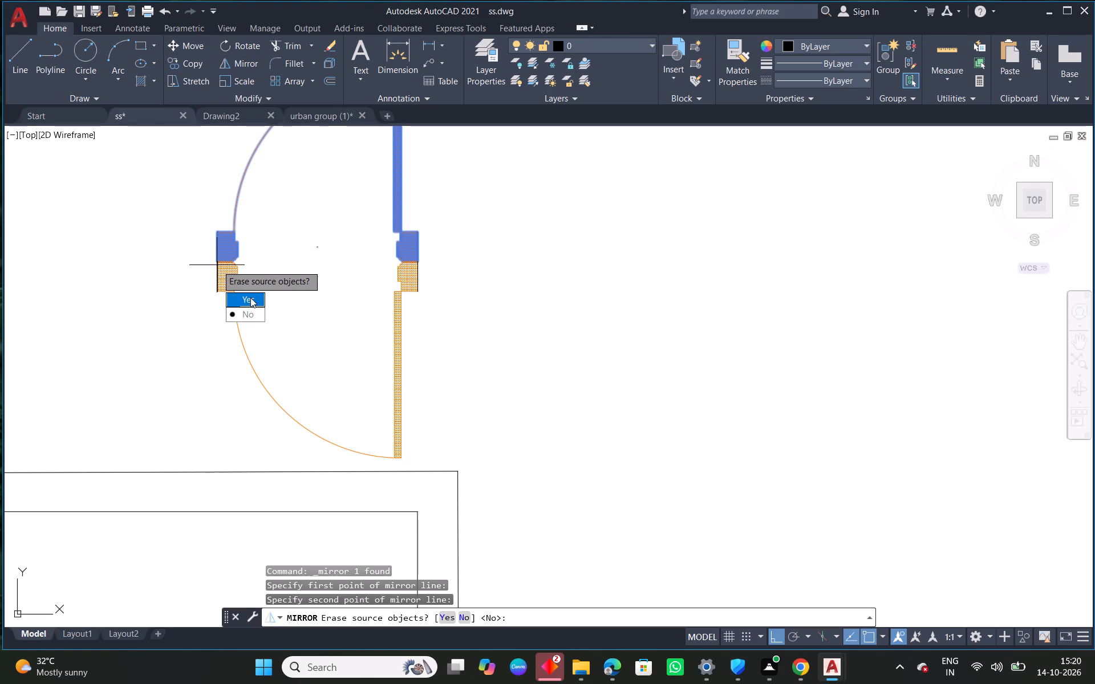
left_click_drag(250, 298, 217, 265)
Place the mirrored door by its hinge-side jamb corner on the large room's upper inner corner at the central wall.
scroll(398, 275, "down", 1)
left_click(407, 280)
scroll(407, 302, "up", 1)
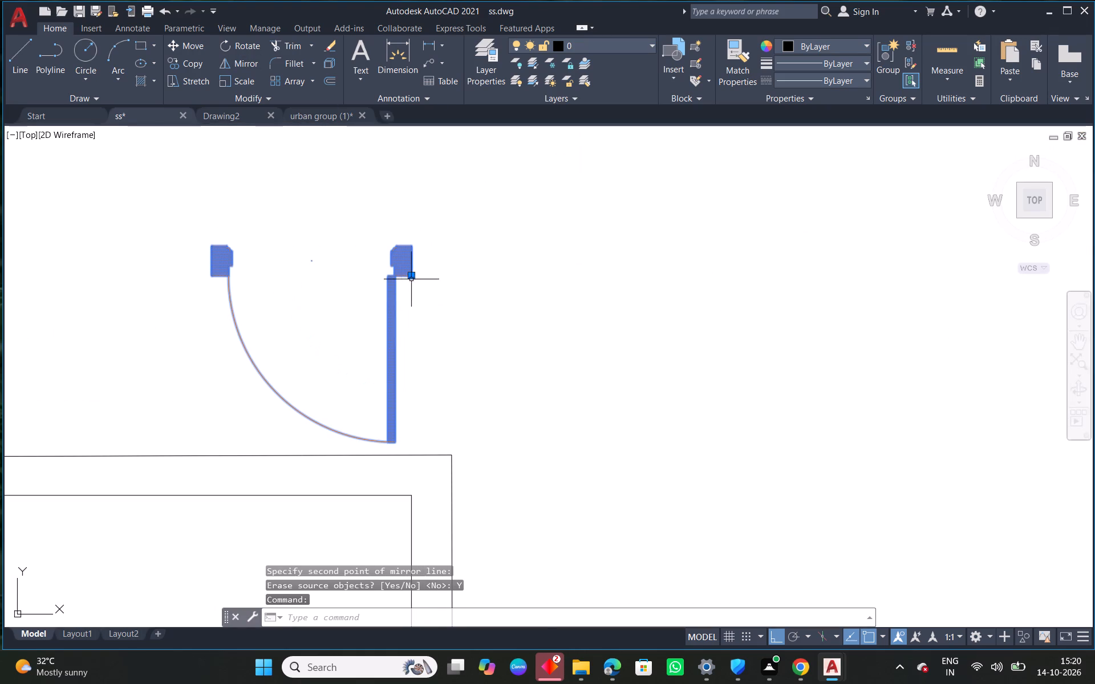
left_click(411, 272)
left_click(415, 495)
Move the door straight up so its jamb tops meet the new wall's upper line.
scroll(408, 482, "up", 2)
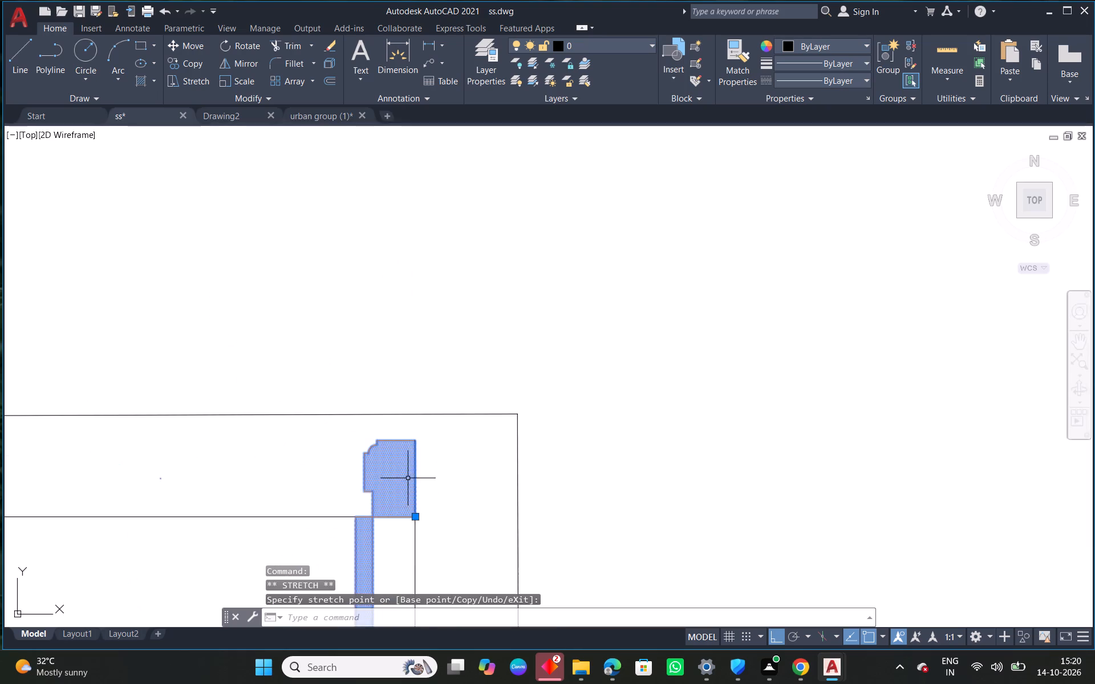
middle_click_drag(427, 449, 524, 325)
right_click(495, 225)
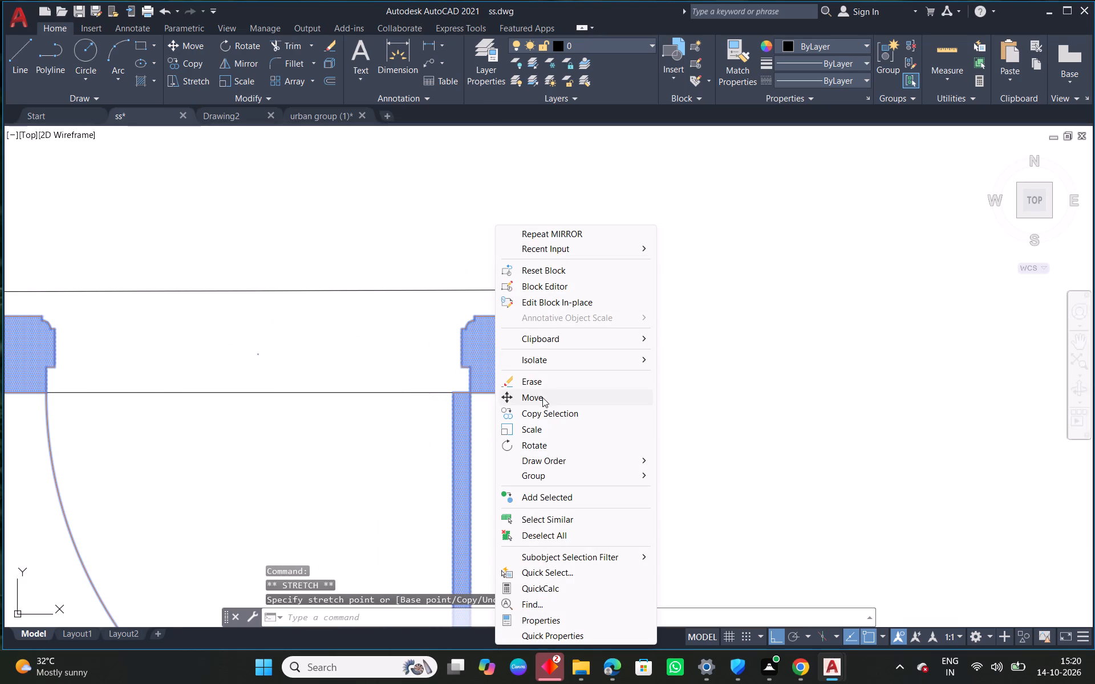
left_click(542, 394)
left_click(510, 316)
left_click(510, 293)
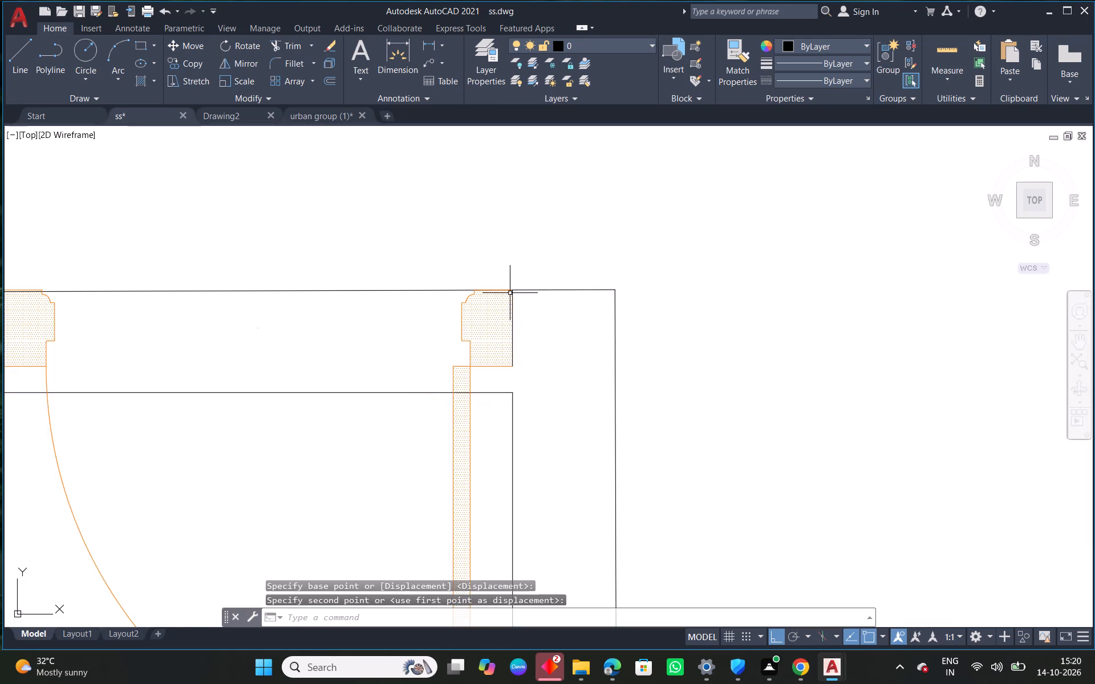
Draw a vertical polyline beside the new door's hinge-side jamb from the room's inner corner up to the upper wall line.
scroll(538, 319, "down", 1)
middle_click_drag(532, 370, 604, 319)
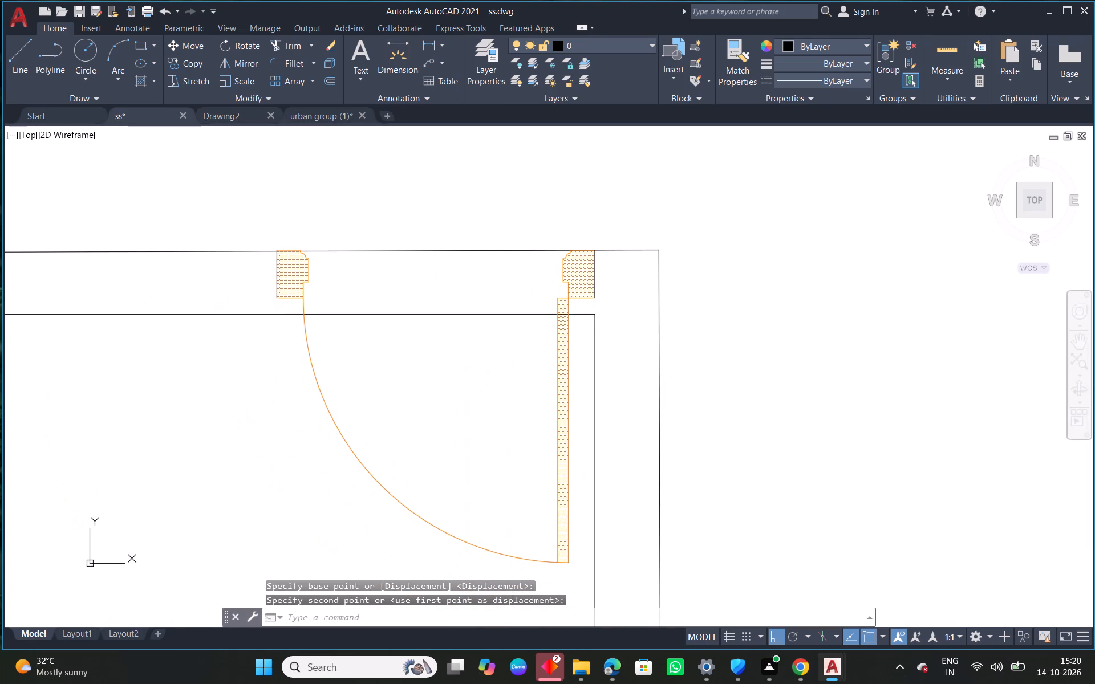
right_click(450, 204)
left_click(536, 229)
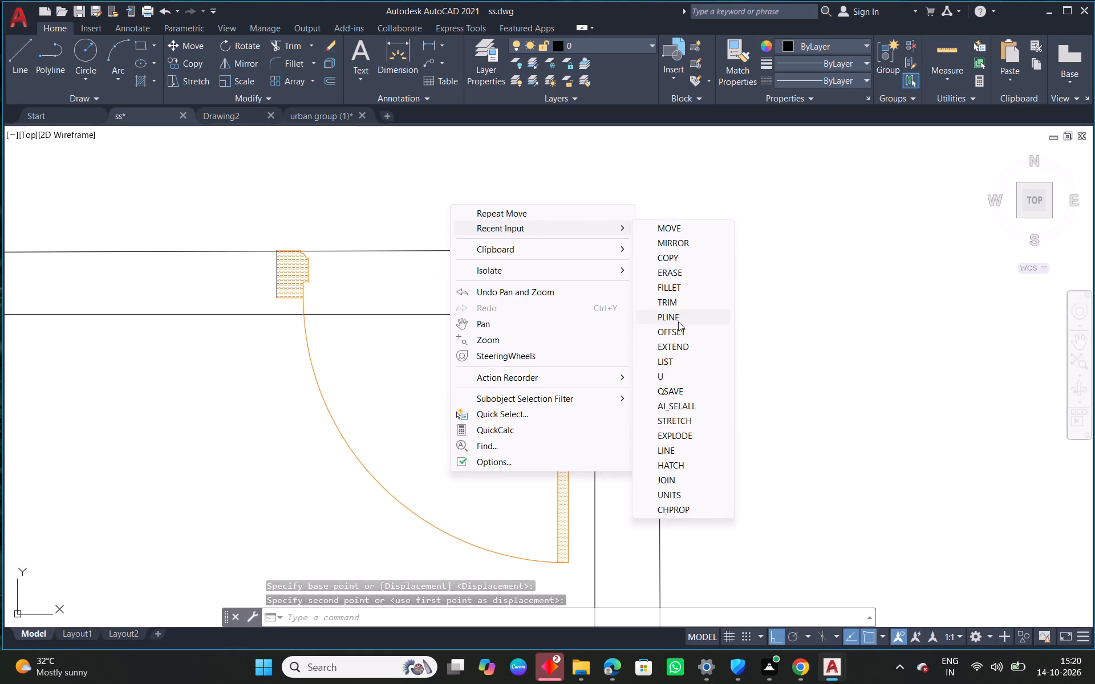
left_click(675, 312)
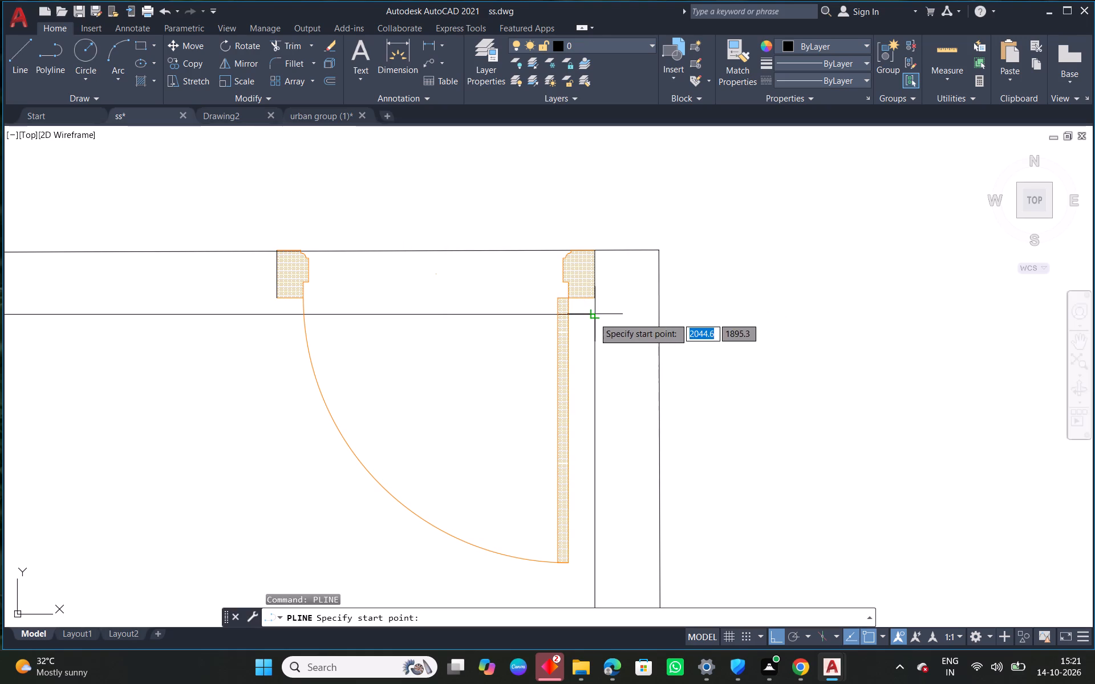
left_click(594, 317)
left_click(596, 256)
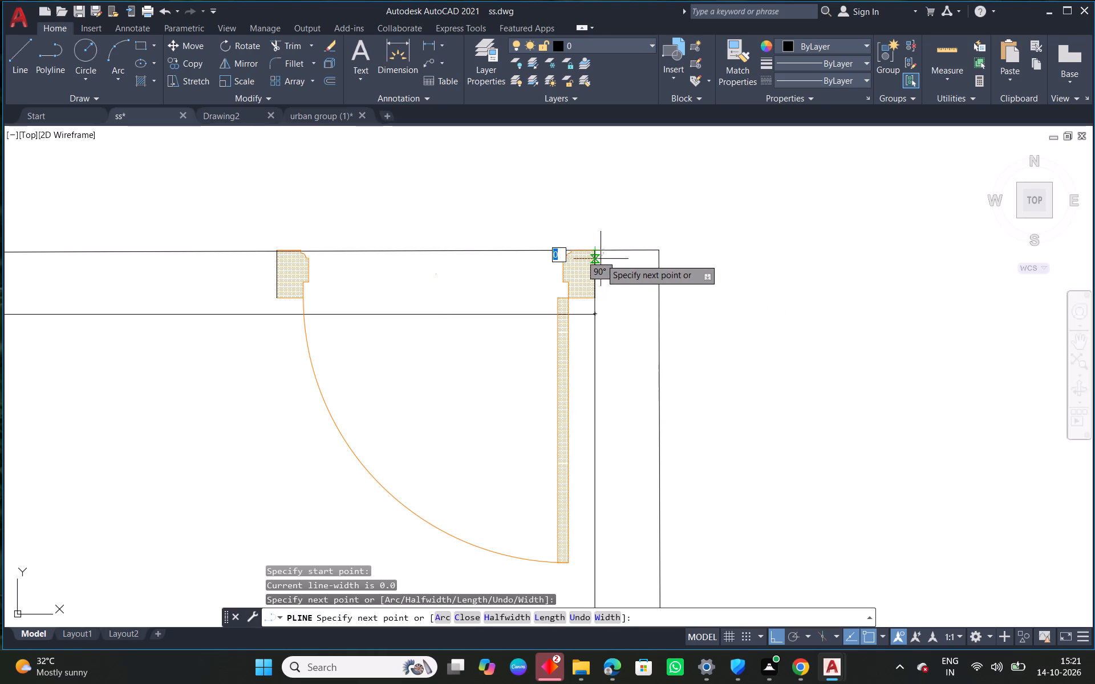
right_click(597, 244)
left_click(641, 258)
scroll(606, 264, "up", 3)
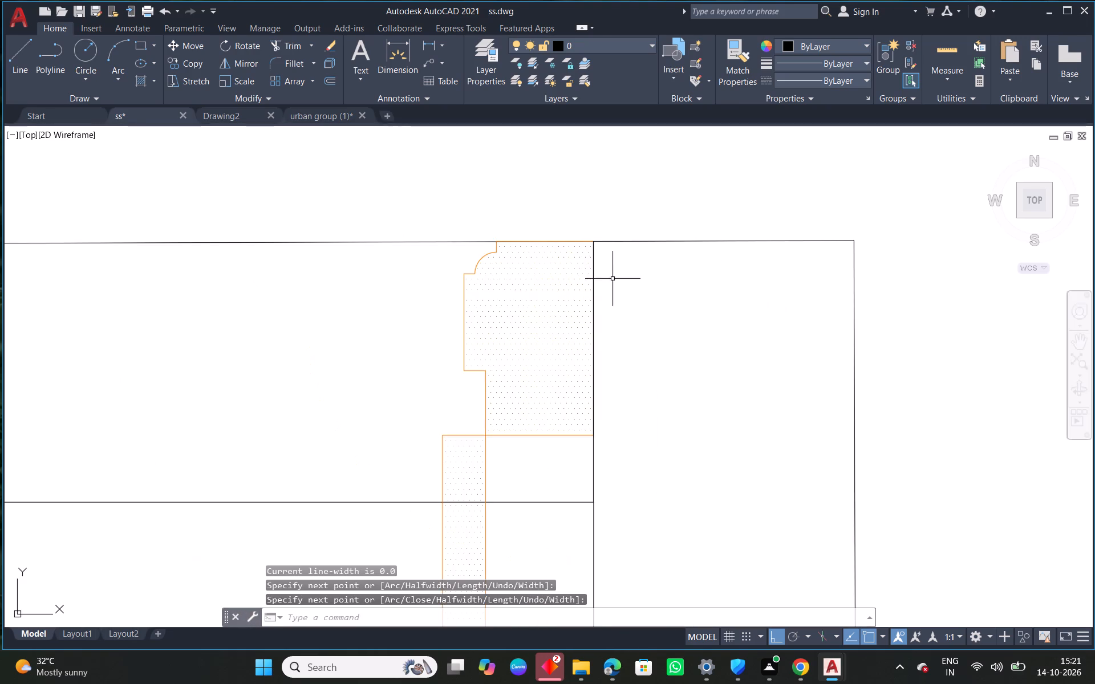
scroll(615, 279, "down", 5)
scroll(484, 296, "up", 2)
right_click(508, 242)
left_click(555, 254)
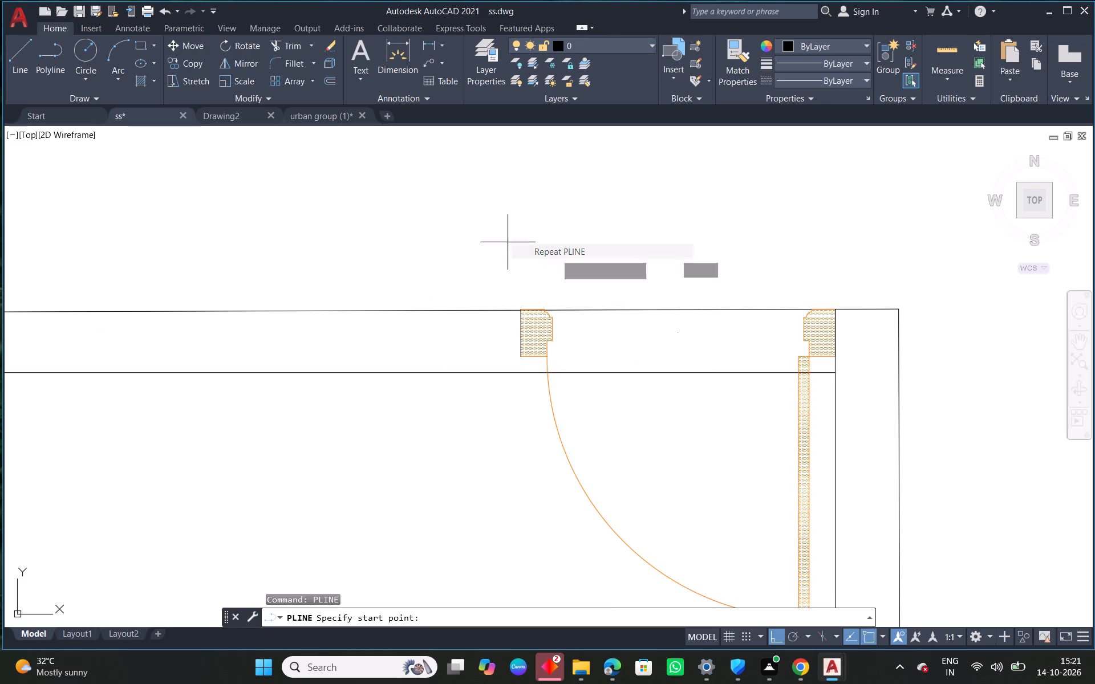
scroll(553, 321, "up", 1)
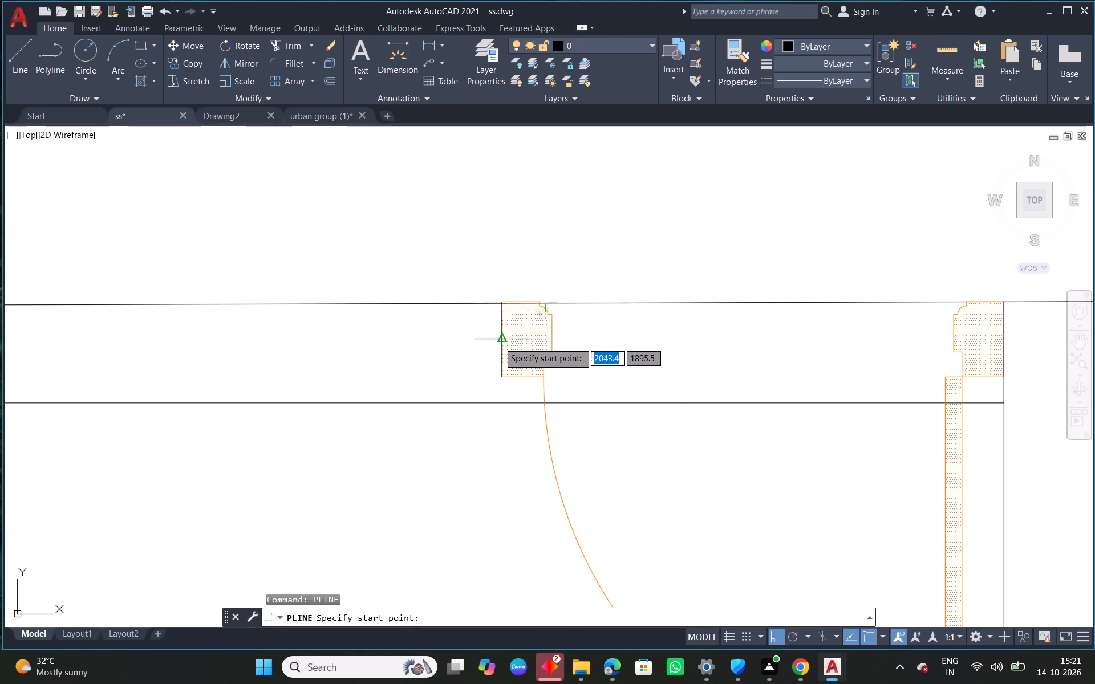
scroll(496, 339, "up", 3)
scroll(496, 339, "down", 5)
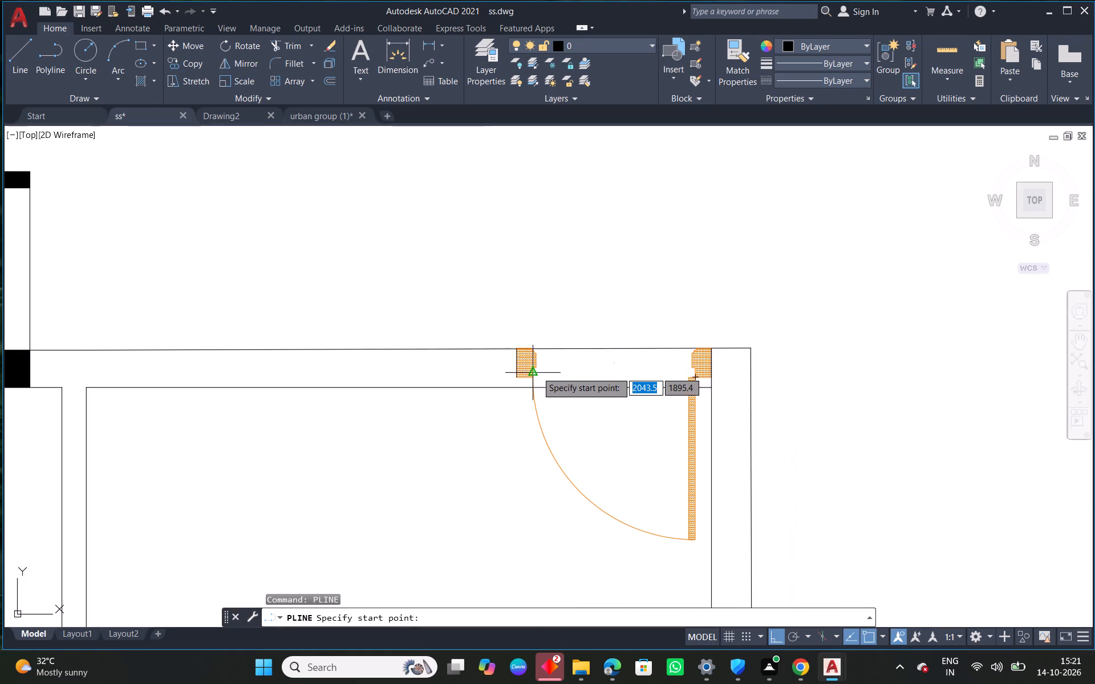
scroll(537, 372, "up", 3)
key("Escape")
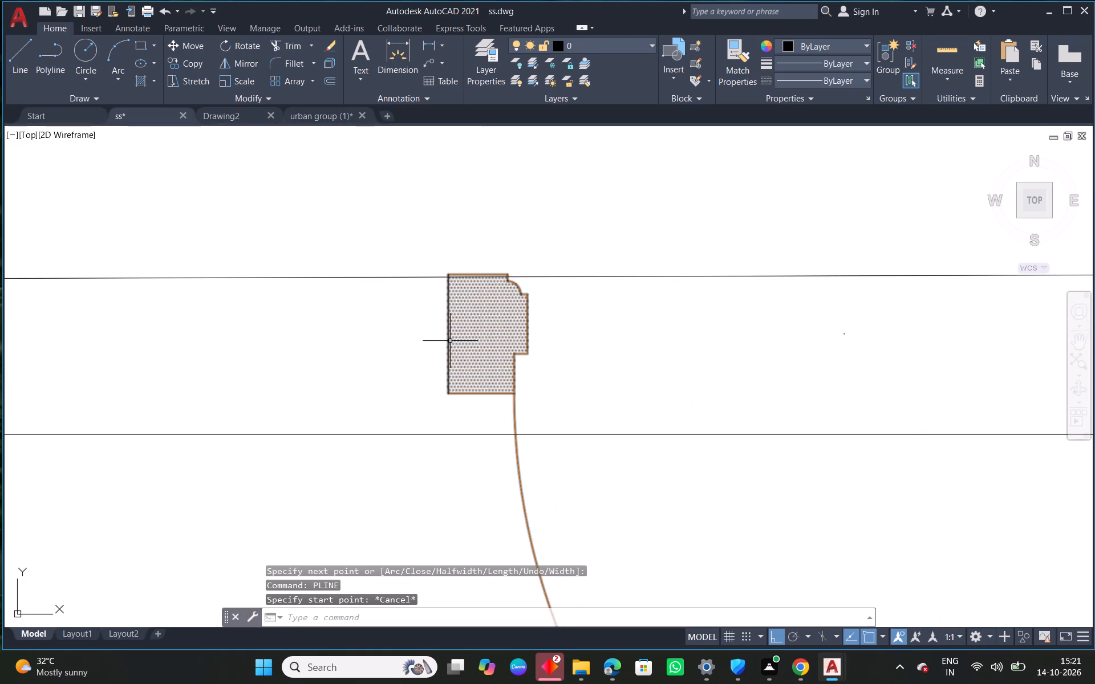
Align the new door's latch-side jamb top with the slightly sloped upper wall line using two point pairs, scaling to the alignment points.
left_click(450, 341)
scroll(488, 378, "down", 1)
scroll(473, 335, "up", 2)
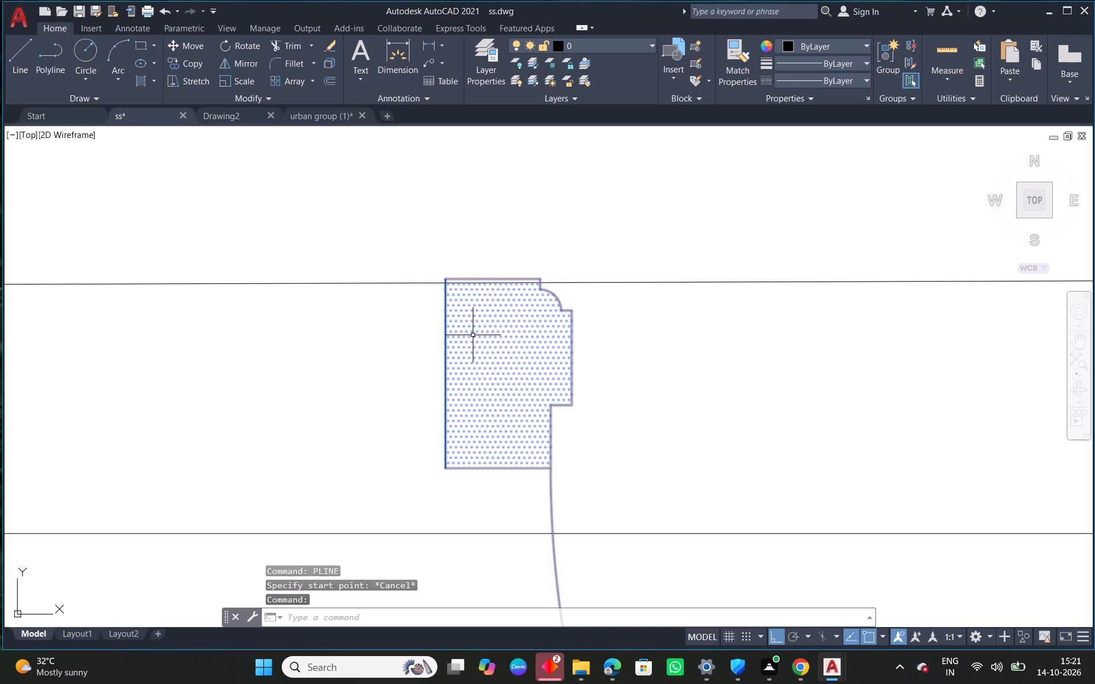
type("AL")
key("space")
scroll(443, 296, "up", 4)
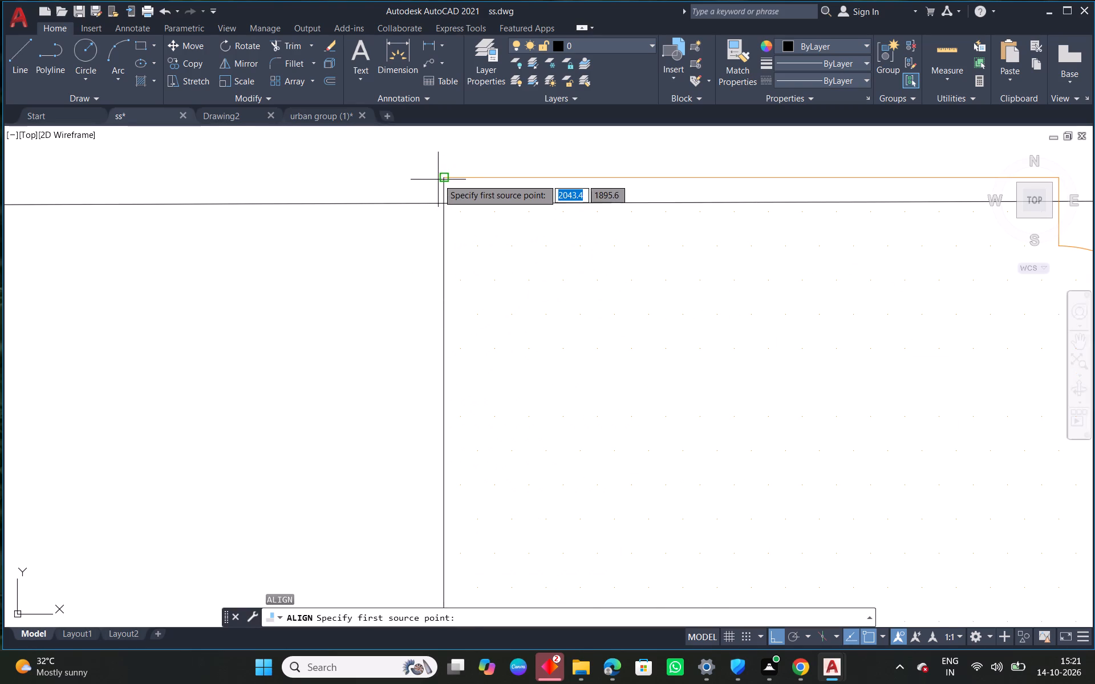
left_click(444, 178)
left_click(441, 202)
scroll(539, 321, "down", 3)
scroll(699, 291, "up", 3)
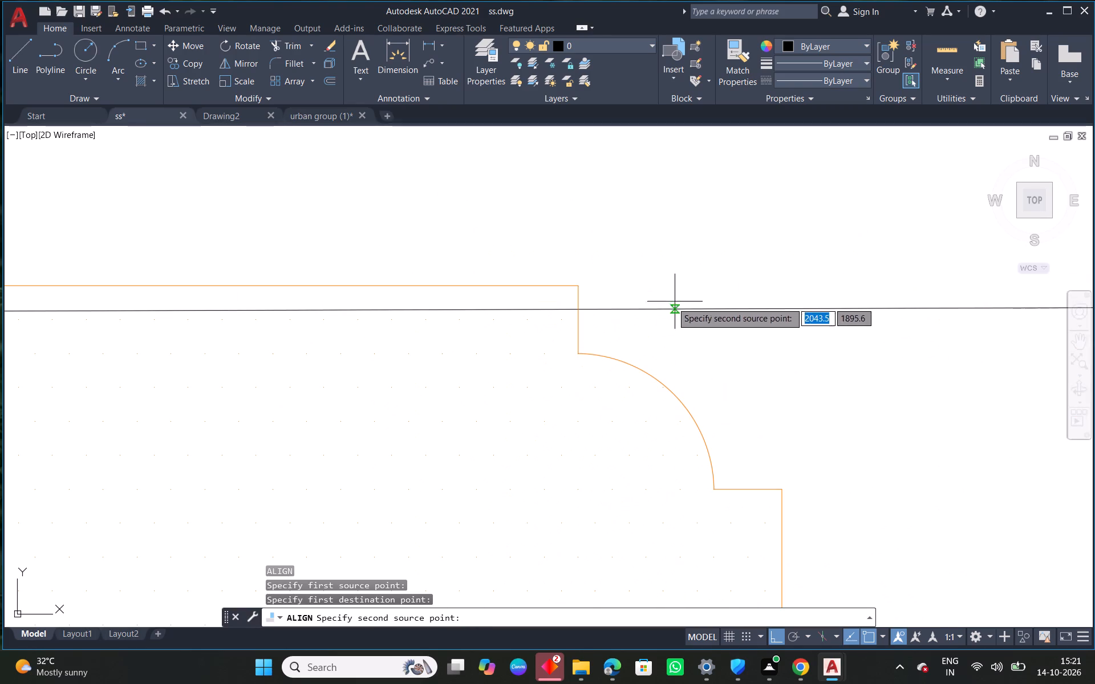
left_click(579, 288)
left_click(579, 307)
right_click(579, 307)
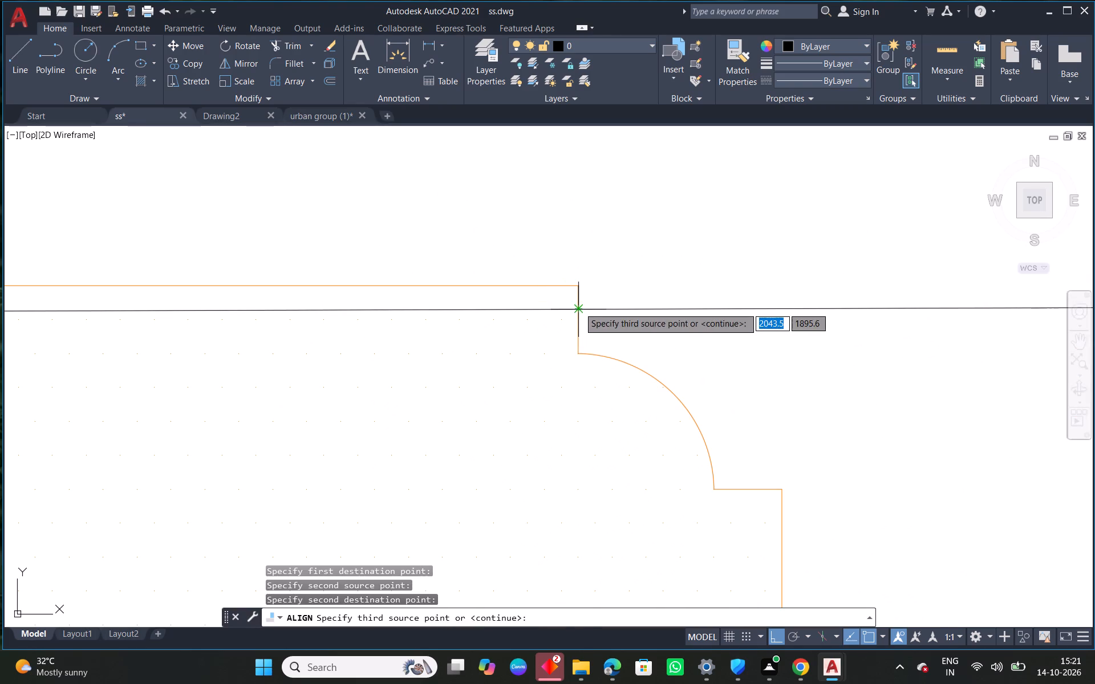
left_click_drag(605, 337, 579, 307)
scroll(579, 307, "down", 5)
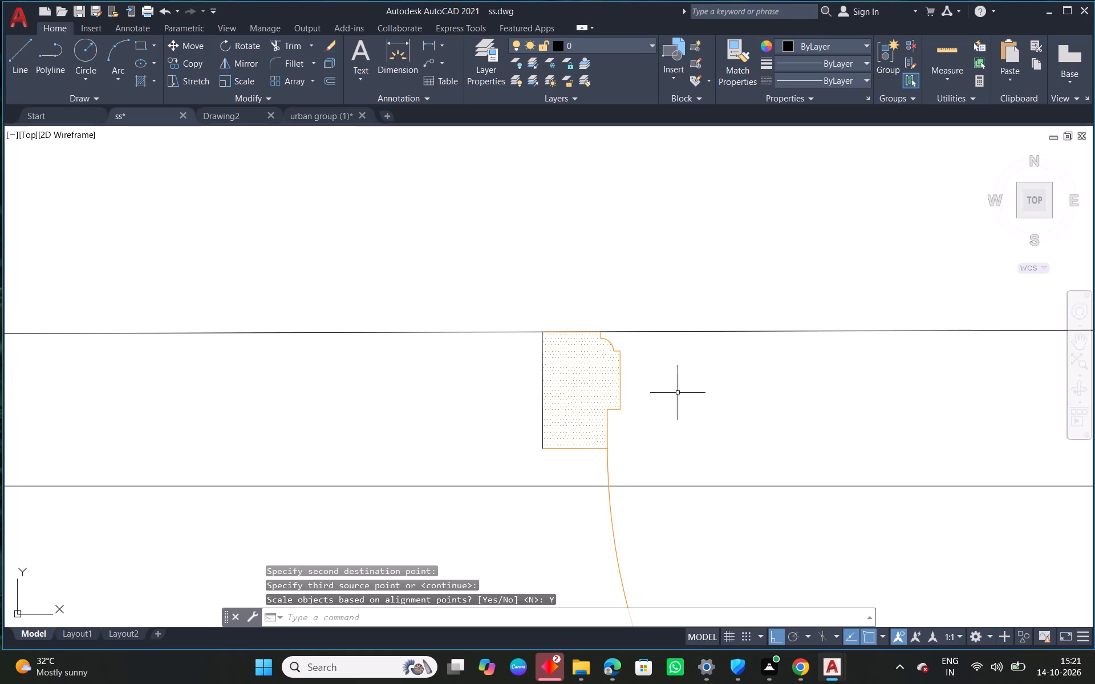
Draw a line closing the wall end along the latch-side jamb's outer edge, between the lower and upper wall lines.
scroll(678, 393, "down", 2)
middle_click_drag(776, 410, 639, 349)
scroll(782, 320, "up", 3)
scroll(783, 320, "down", 3)
middle_click_drag(452, 376, 517, 370)
type("L")
key("space")
left_click(555, 351)
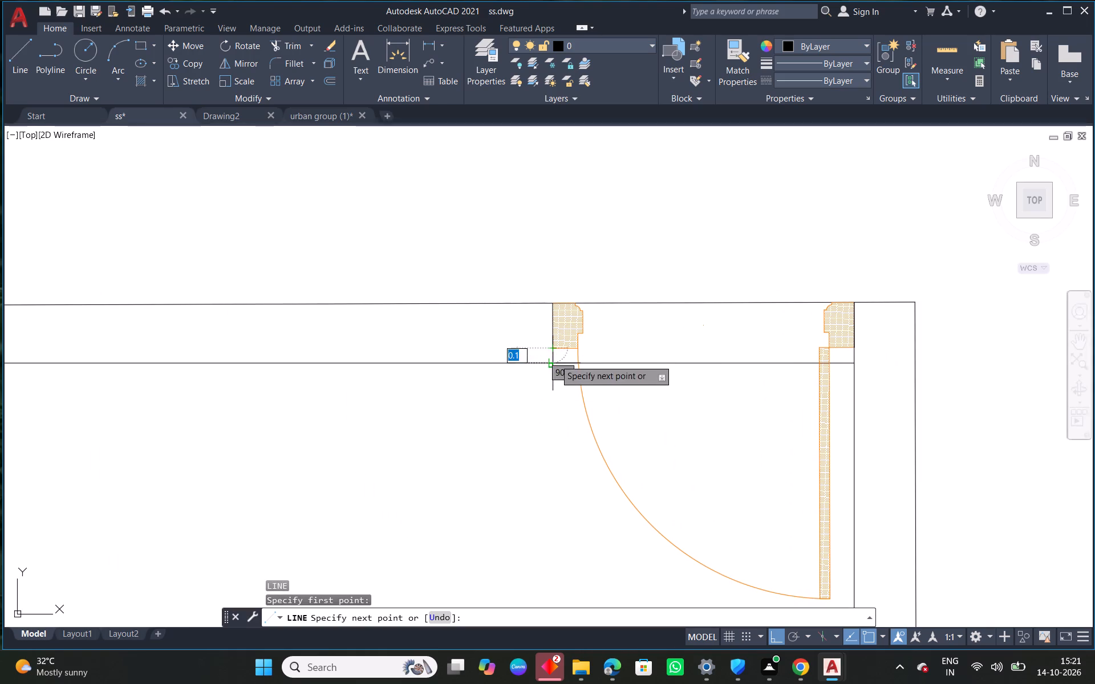
left_click(555, 364)
left_click(550, 303)
key("Escape")
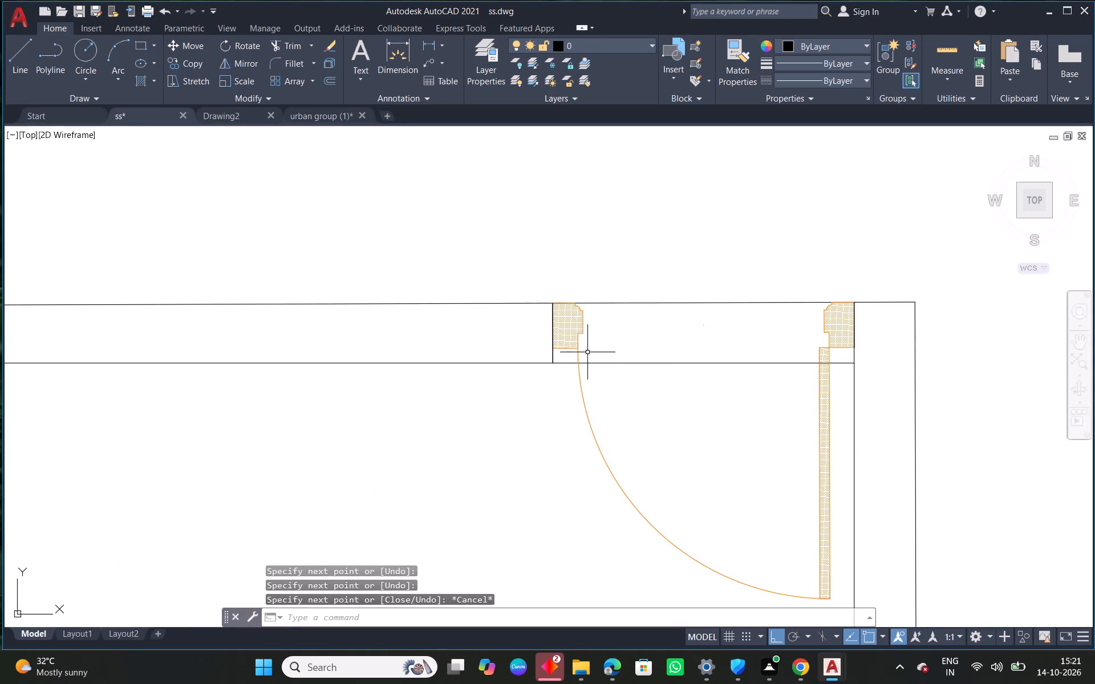
Trim both wall lines across the door opening and erase the leftover stub below the hinge-side jamb.
middle_click_drag(747, 368, 551, 327)
type("TR")
key("space")
key("space")
left_click_drag(543, 348, 528, 259)
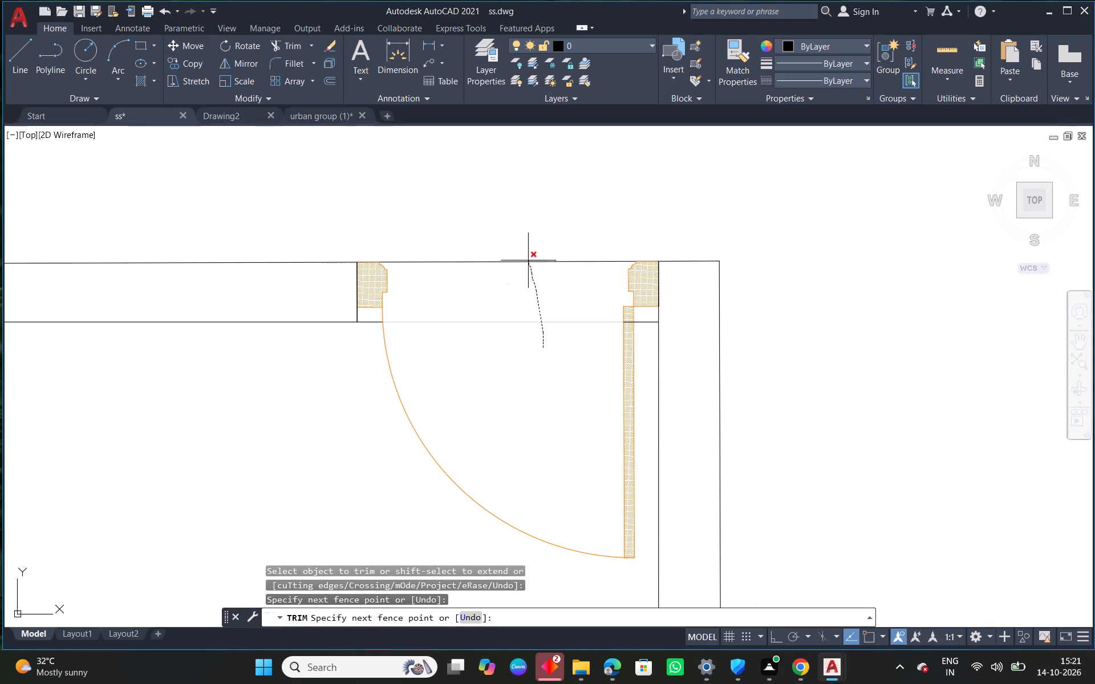
left_click_drag(528, 259, 528, 258)
left_click(371, 323)
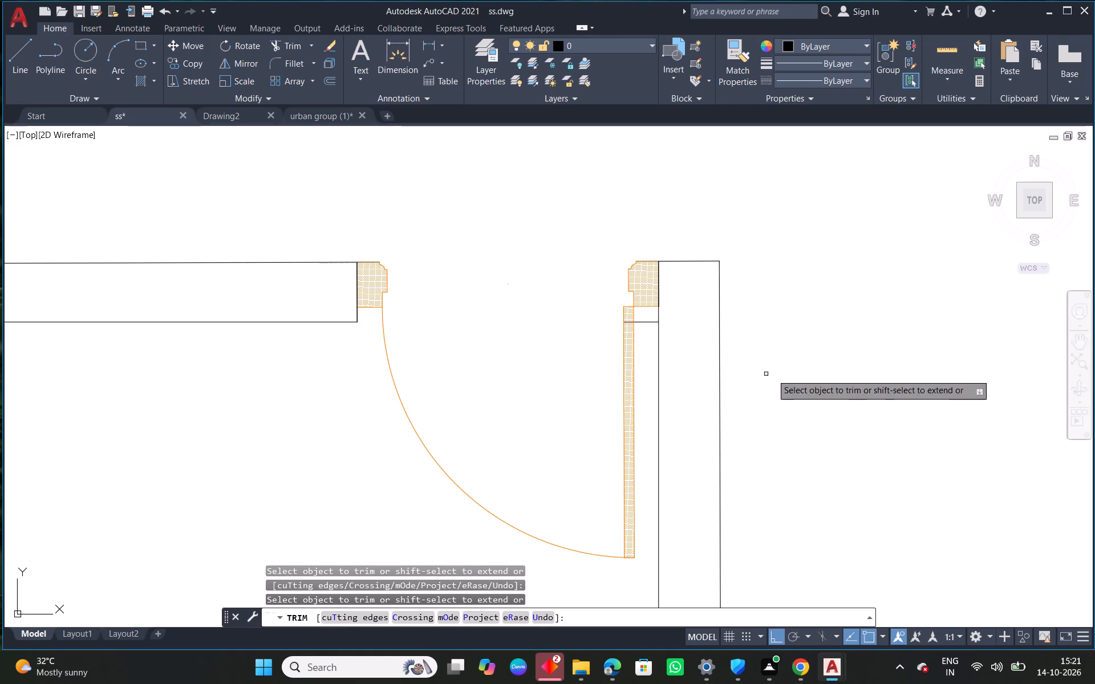
key("Escape")
left_click(647, 321)
key("Delete")
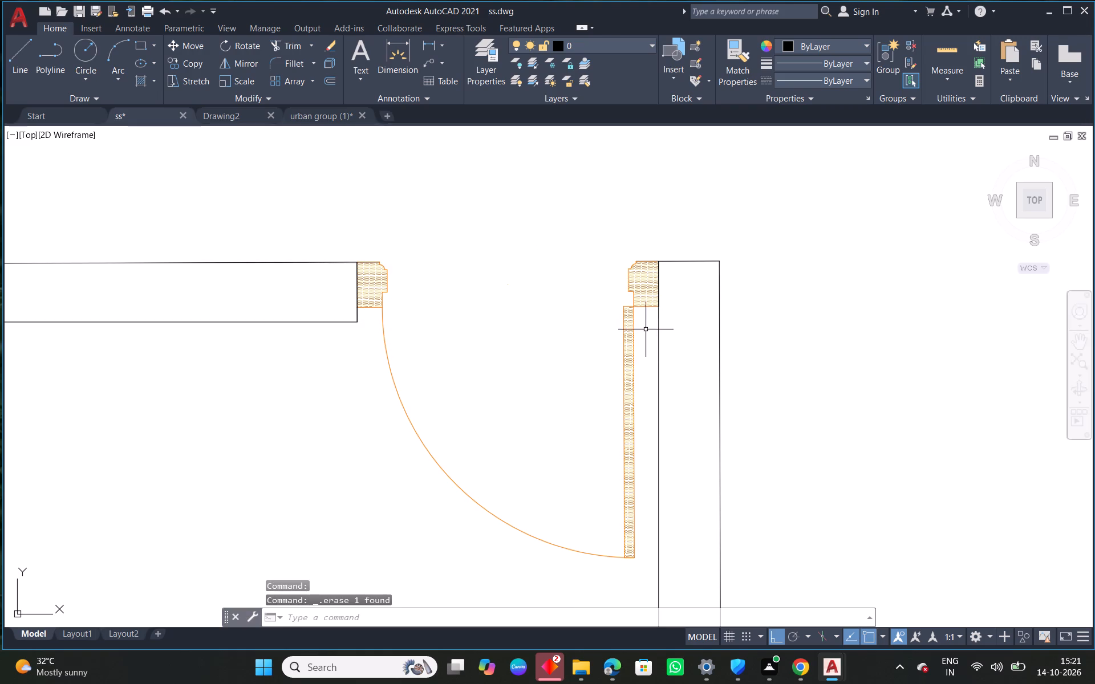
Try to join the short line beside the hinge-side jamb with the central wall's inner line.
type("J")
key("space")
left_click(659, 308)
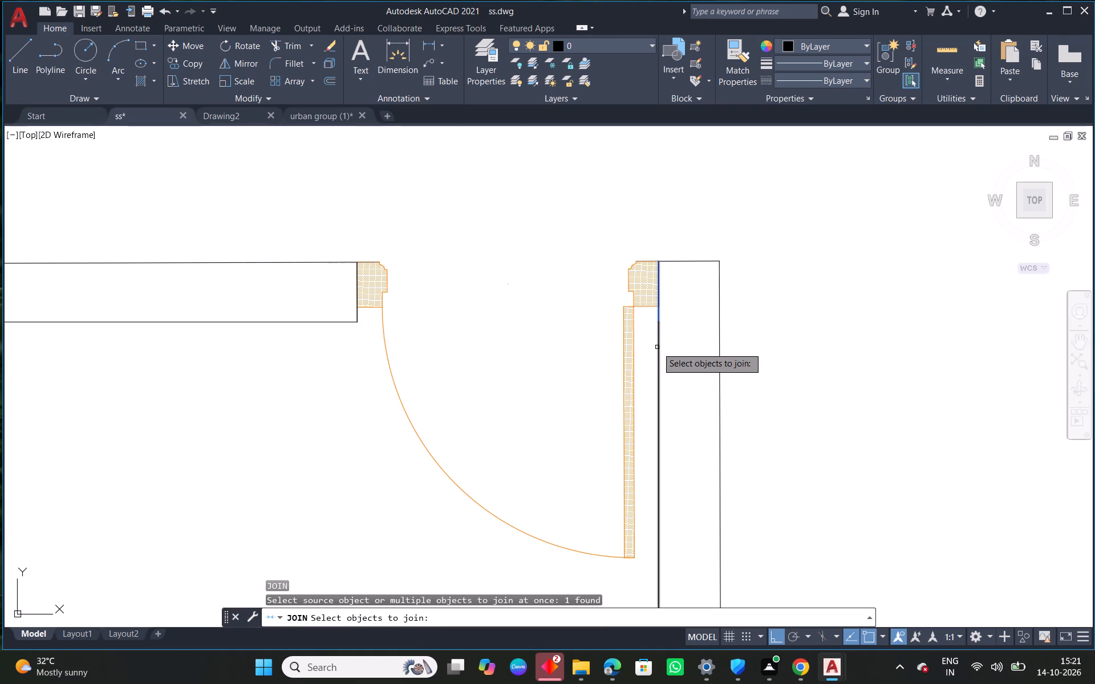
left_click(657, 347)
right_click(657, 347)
Replace the short line beside the hinge-side jamb by erasing it and filleting the central wall's inner line to its top edge.
middle_click_drag(437, 316, 517, 308)
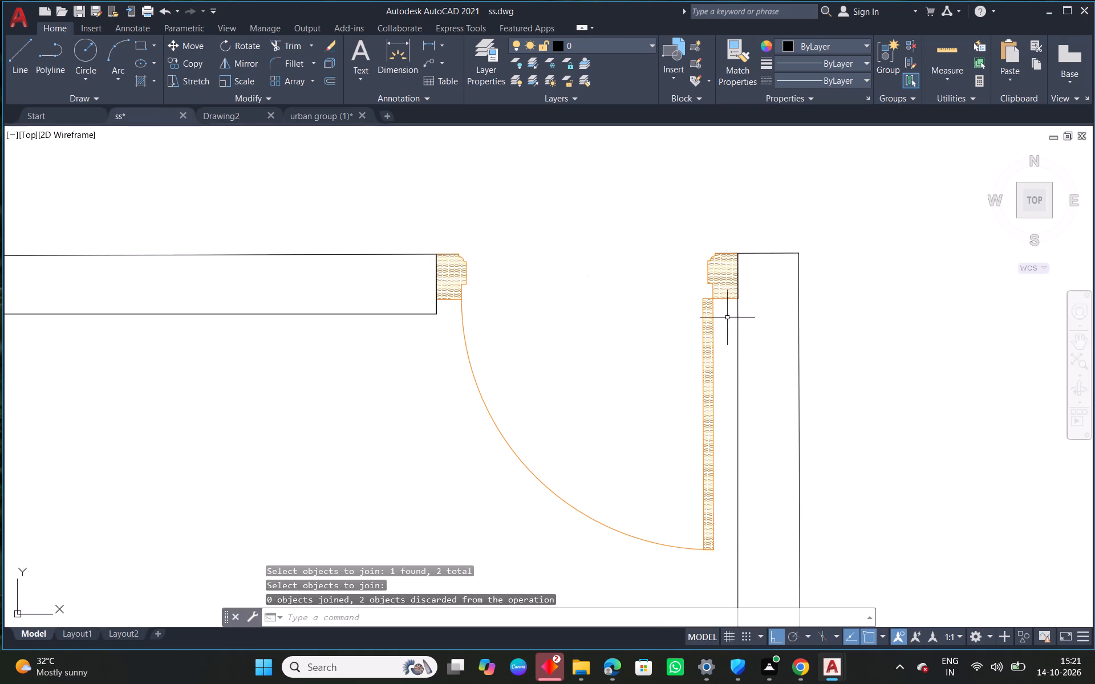
left_click(740, 308)
key("Delete")
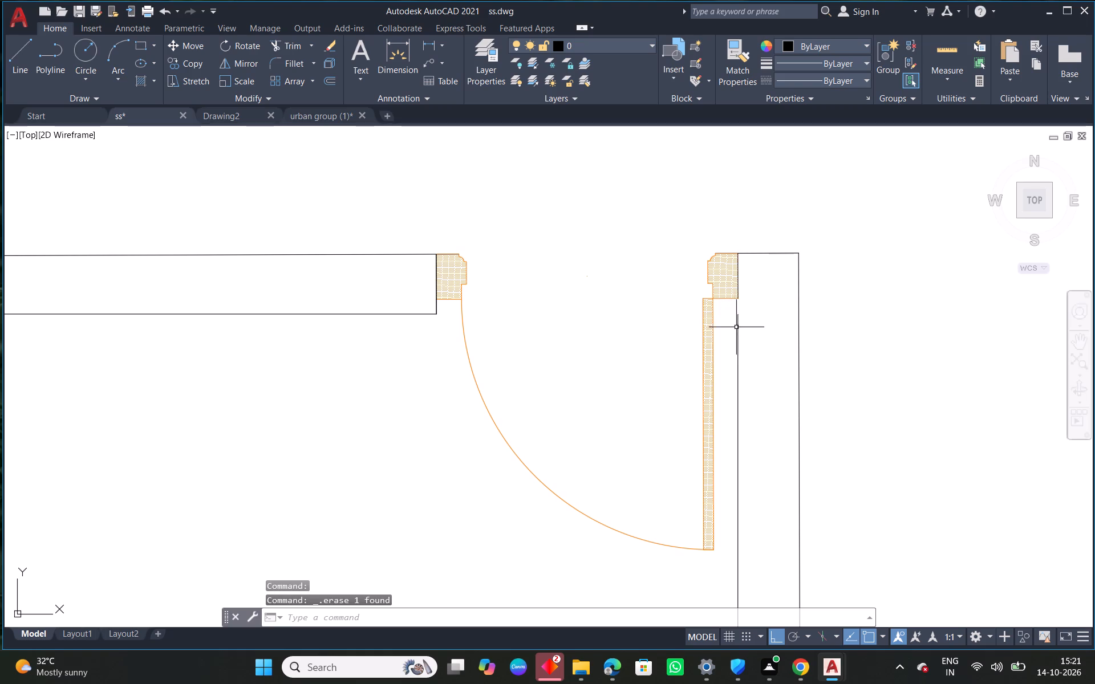
key("Escape")
type("F")
key("space")
left_click_drag(737, 324, 738, 319)
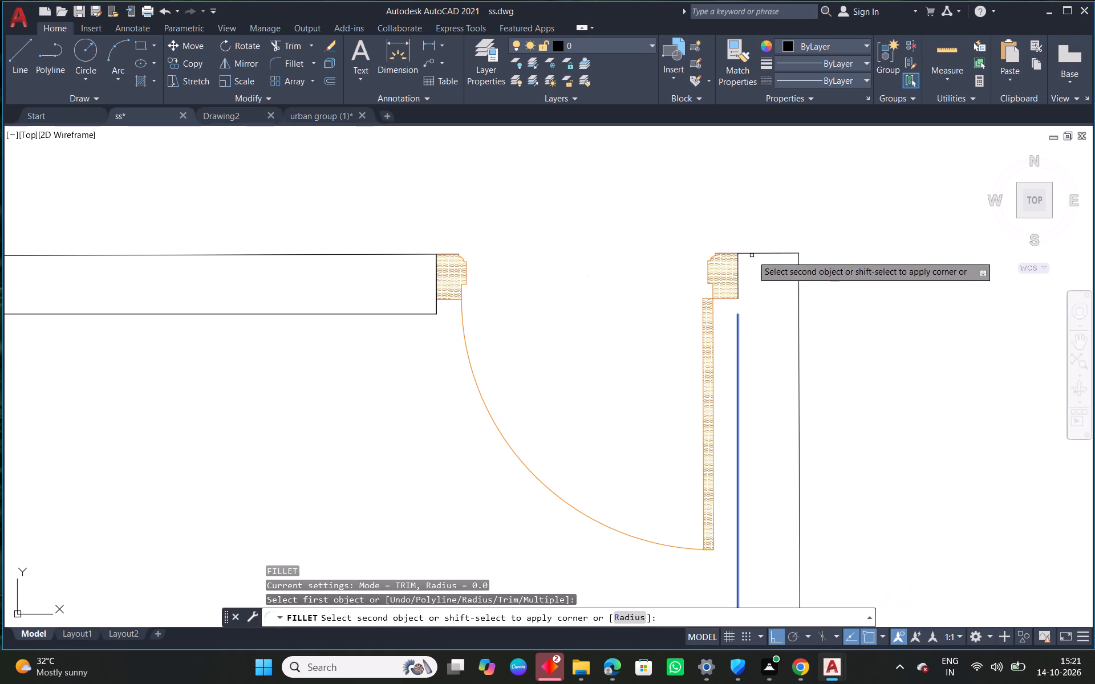
left_click(754, 253)
Fillet the horizontal wall's lower and upper lines to the closing line at the latch-side jamb, making sharp corners.
middle_click_drag(483, 318, 639, 315)
key("f")
key("space")
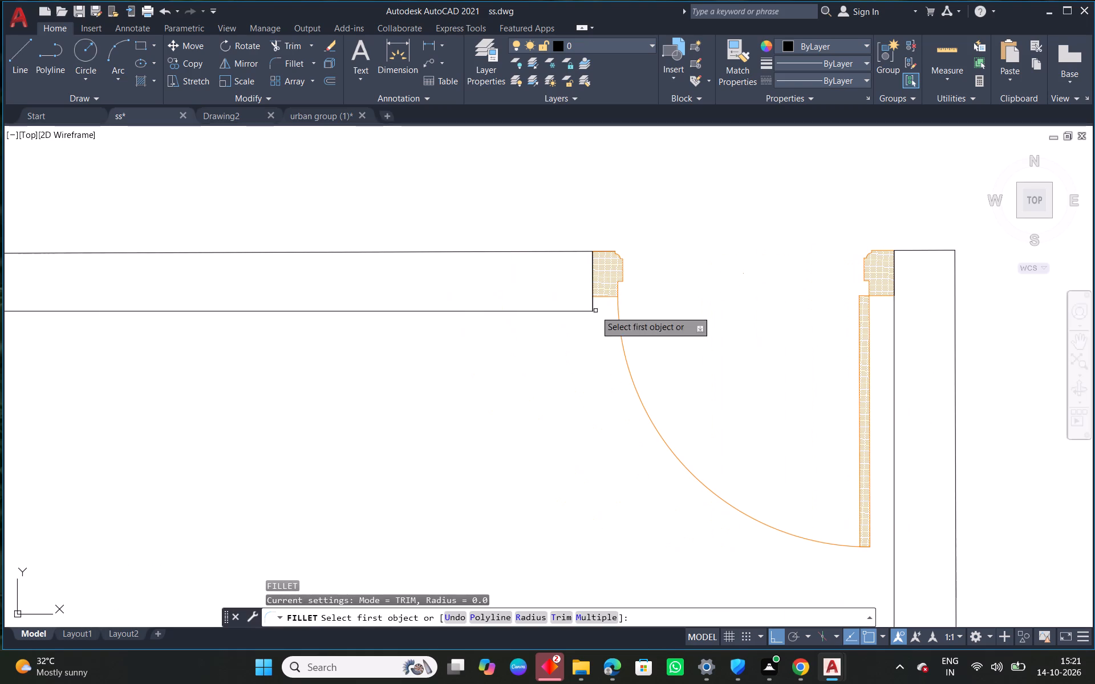
left_click(579, 312)
left_click(593, 301)
right_click(512, 218)
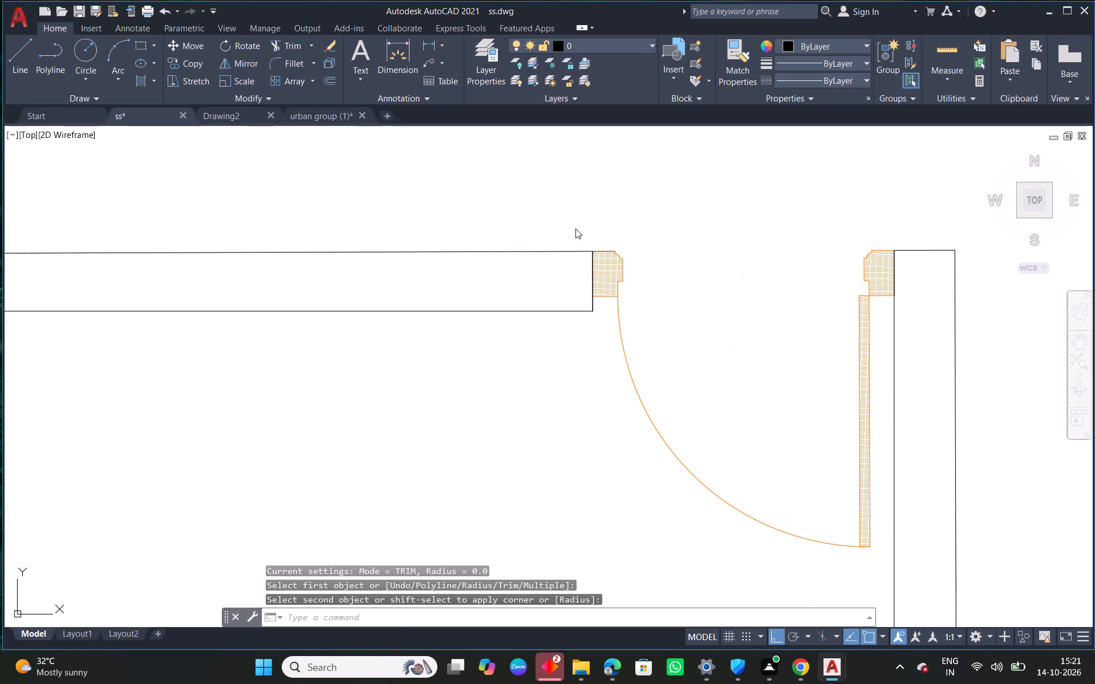
left_click(604, 233)
left_click(579, 251)
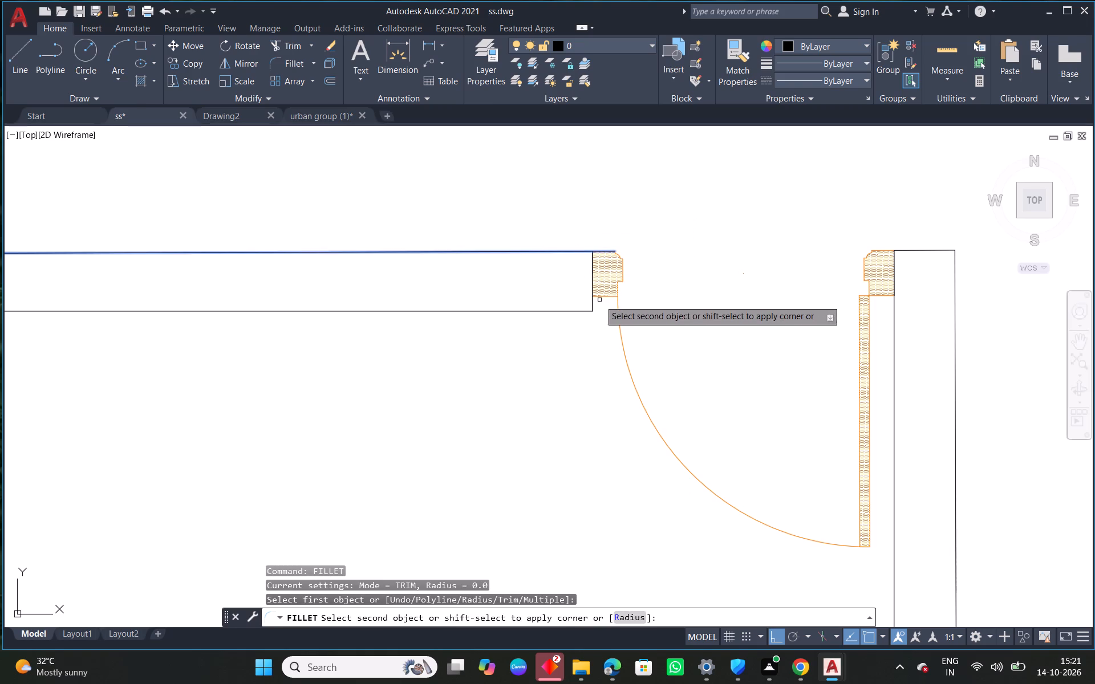
left_click(594, 307)
key("Escape")
Erase the long horizontal line below the rooms at the central wall's lower end.
scroll(598, 307, "down", 4)
middle_click_drag(638, 463, 650, 439)
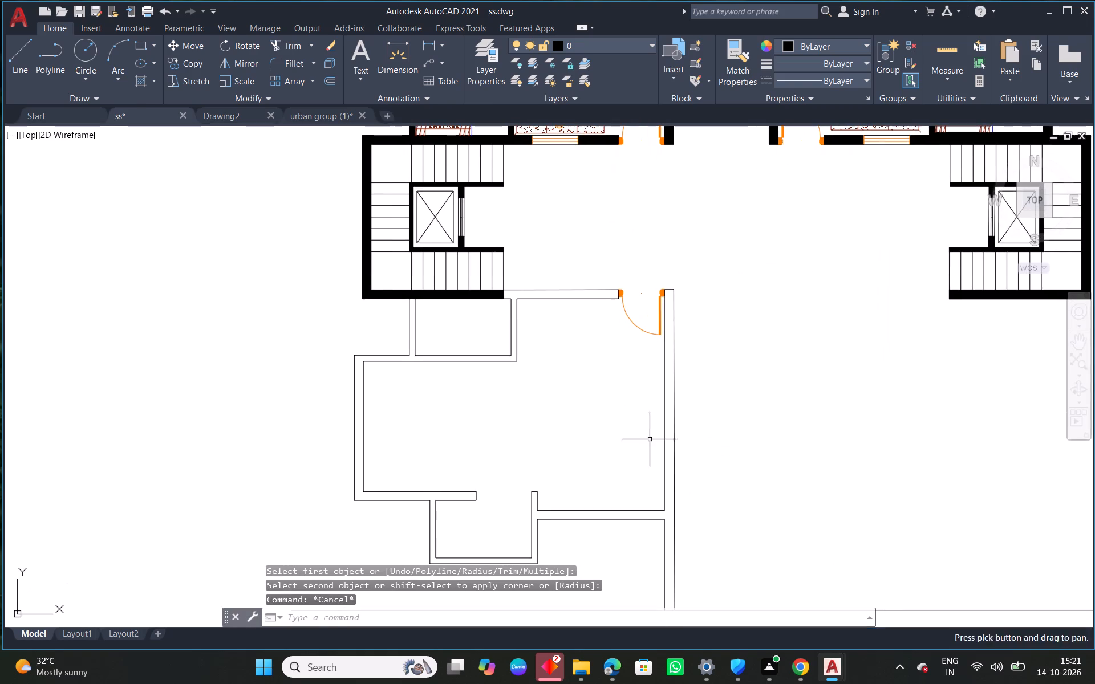
scroll(547, 355, "down", 2)
middle_click_drag(637, 441, 639, 379)
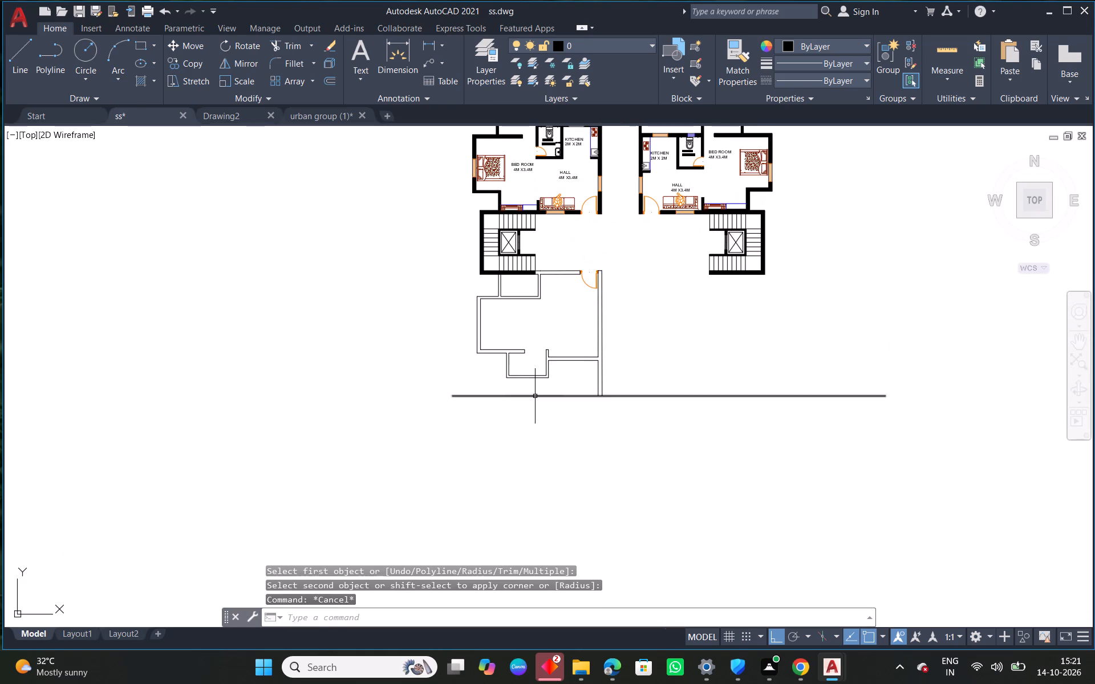
left_click(534, 396)
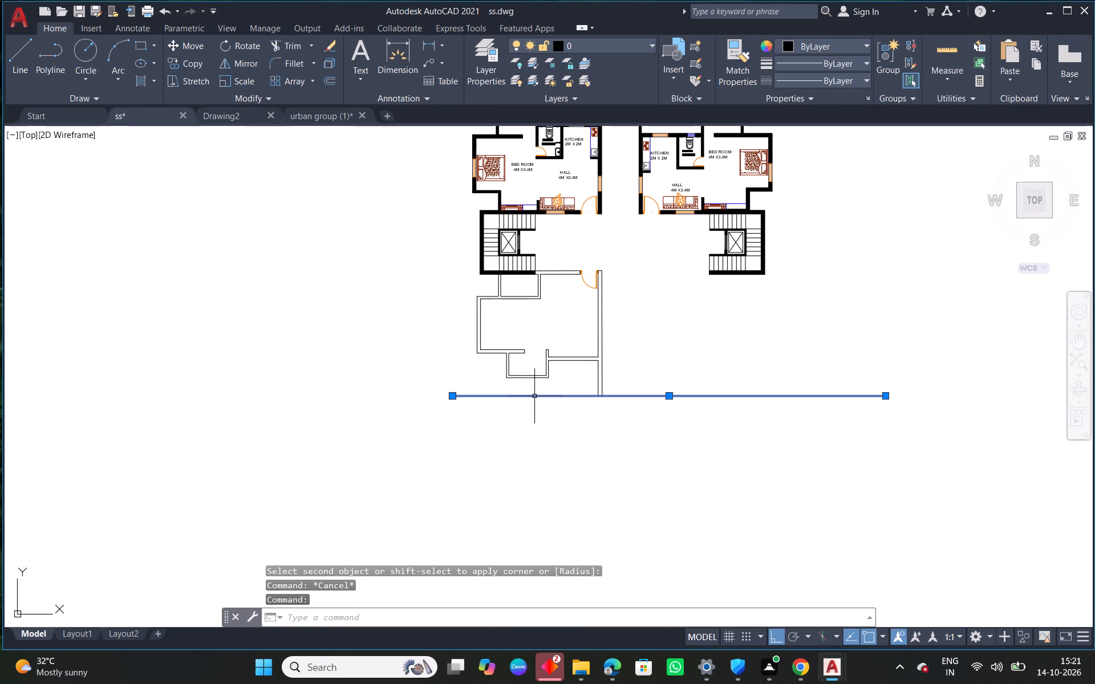
key("Delete")
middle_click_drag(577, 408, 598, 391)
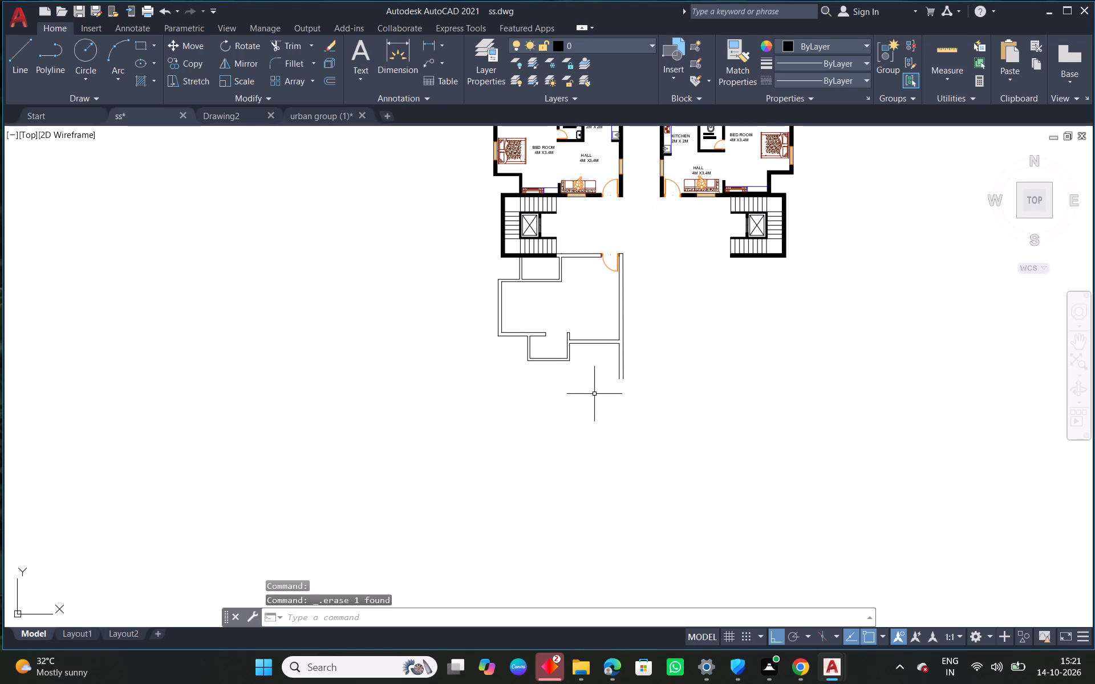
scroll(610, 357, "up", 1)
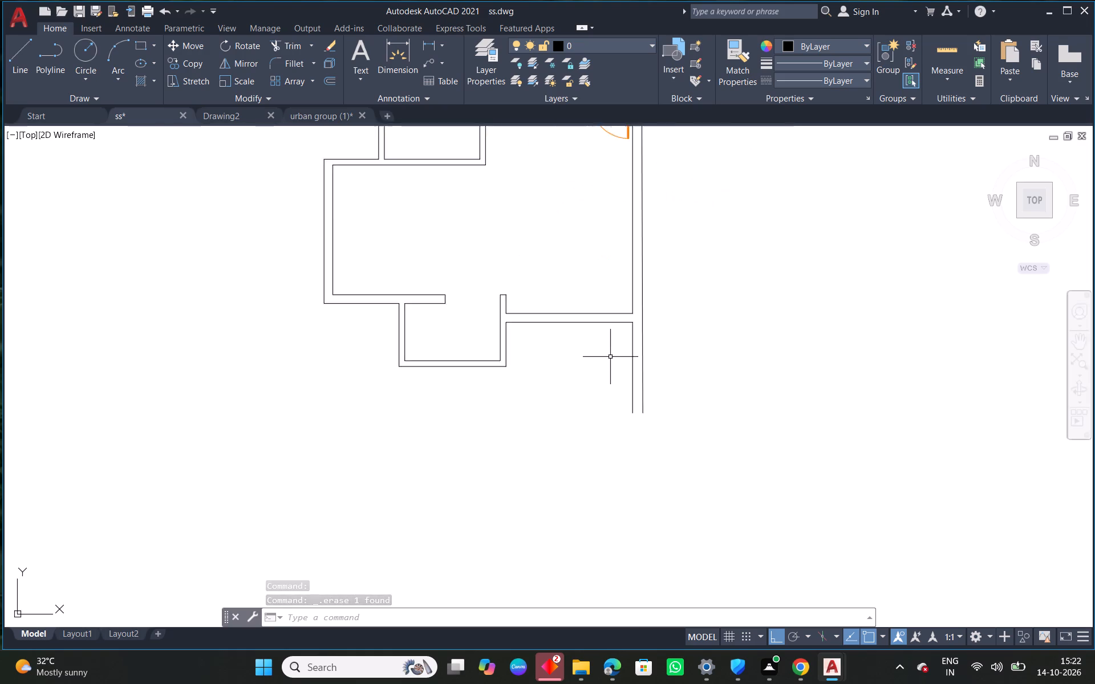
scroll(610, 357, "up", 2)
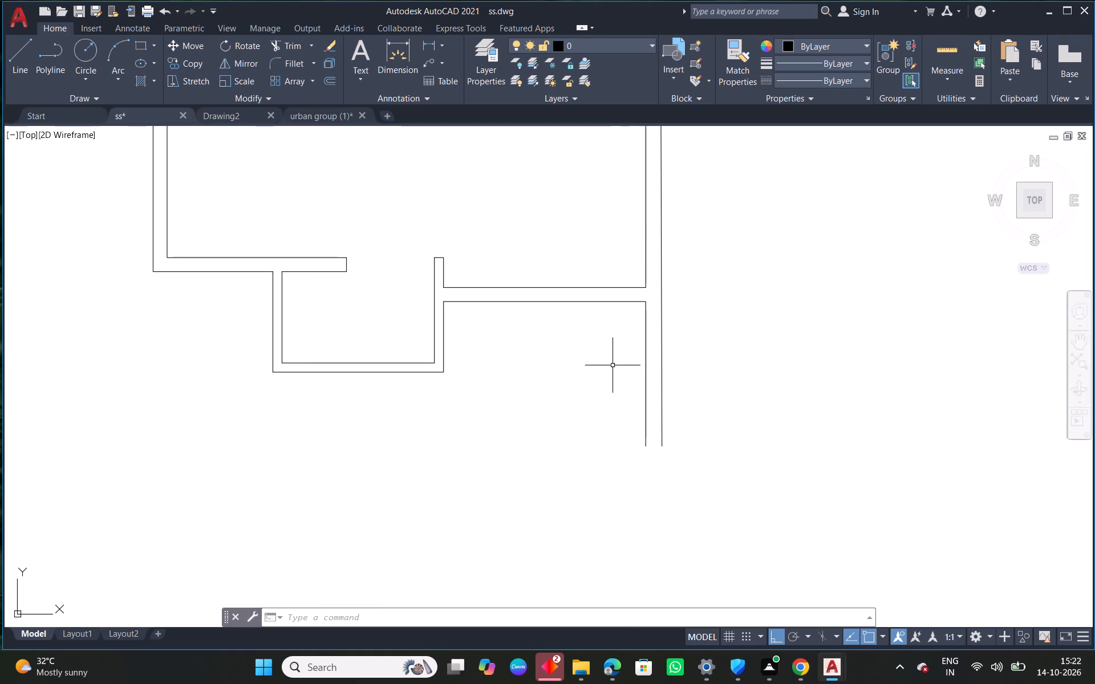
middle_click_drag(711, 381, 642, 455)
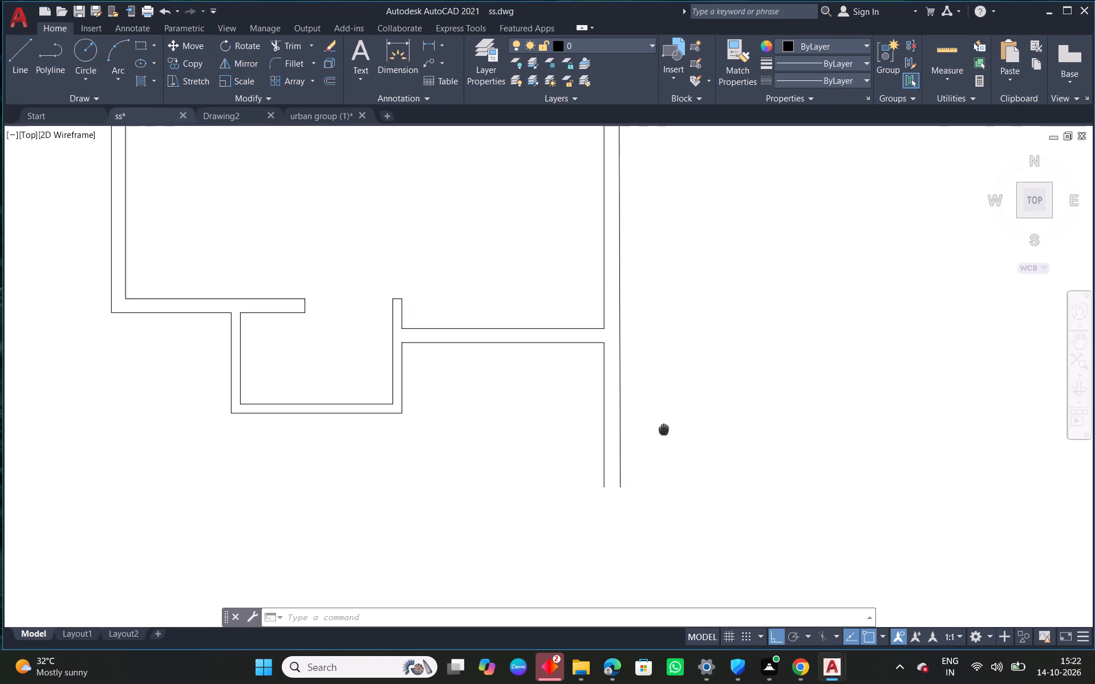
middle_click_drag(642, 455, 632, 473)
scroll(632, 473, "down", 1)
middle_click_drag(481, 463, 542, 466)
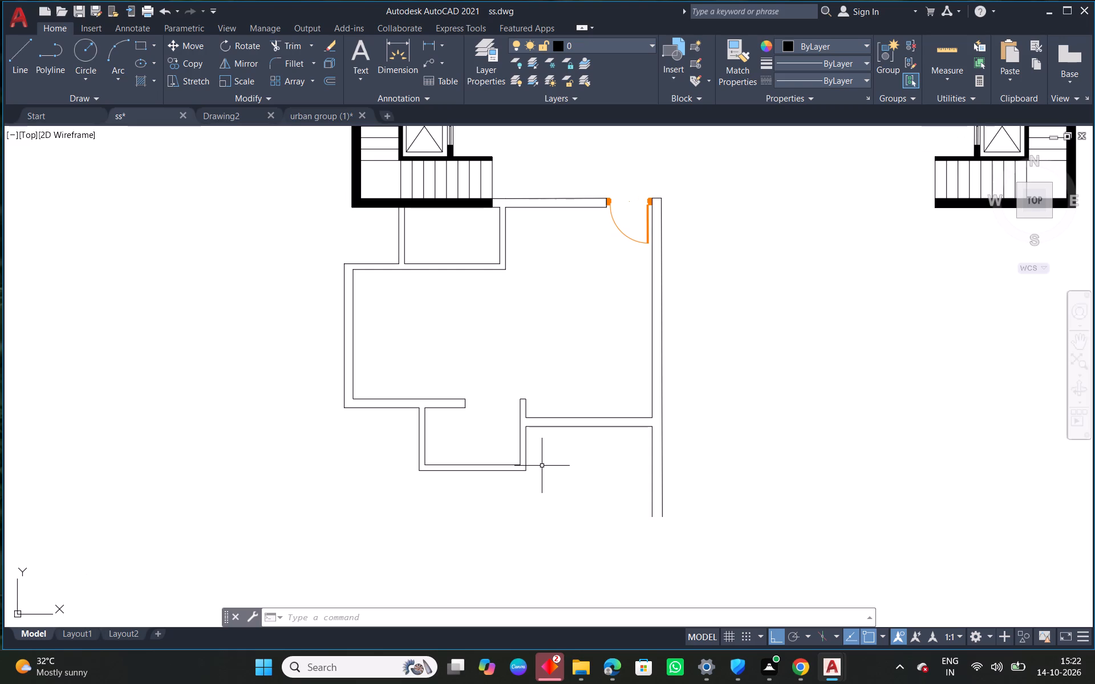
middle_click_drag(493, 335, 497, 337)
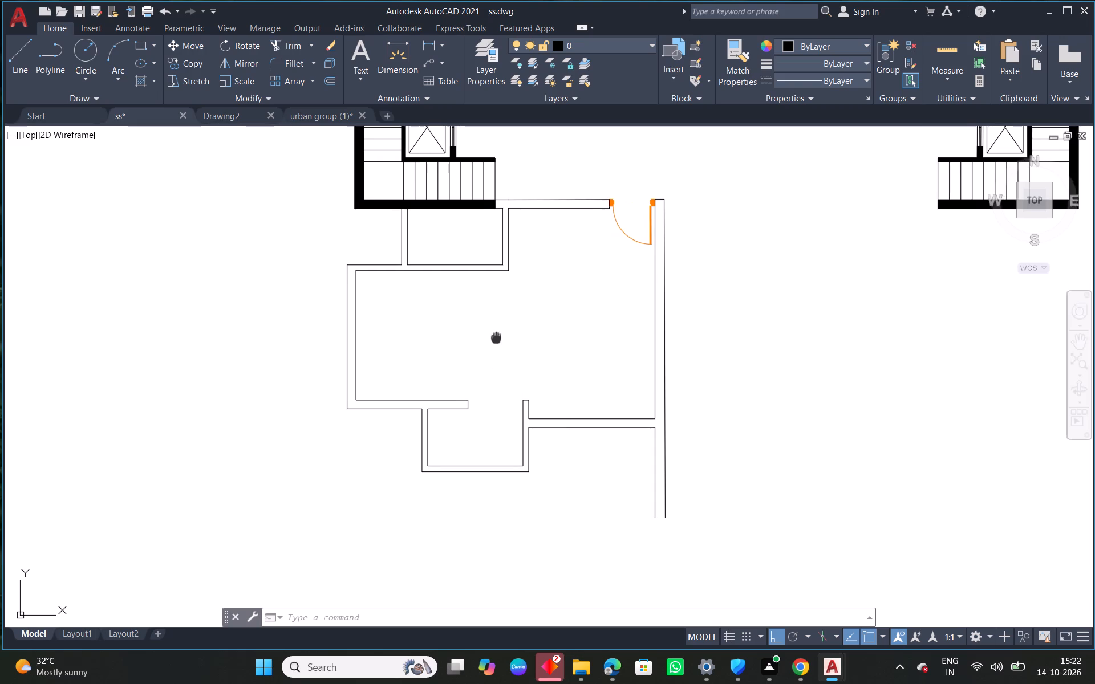
Offset the central wall's outline by 2 toward the lower-left unit's large room.
middle_click_drag(497, 337, 504, 372)
scroll(670, 323, "down", 2)
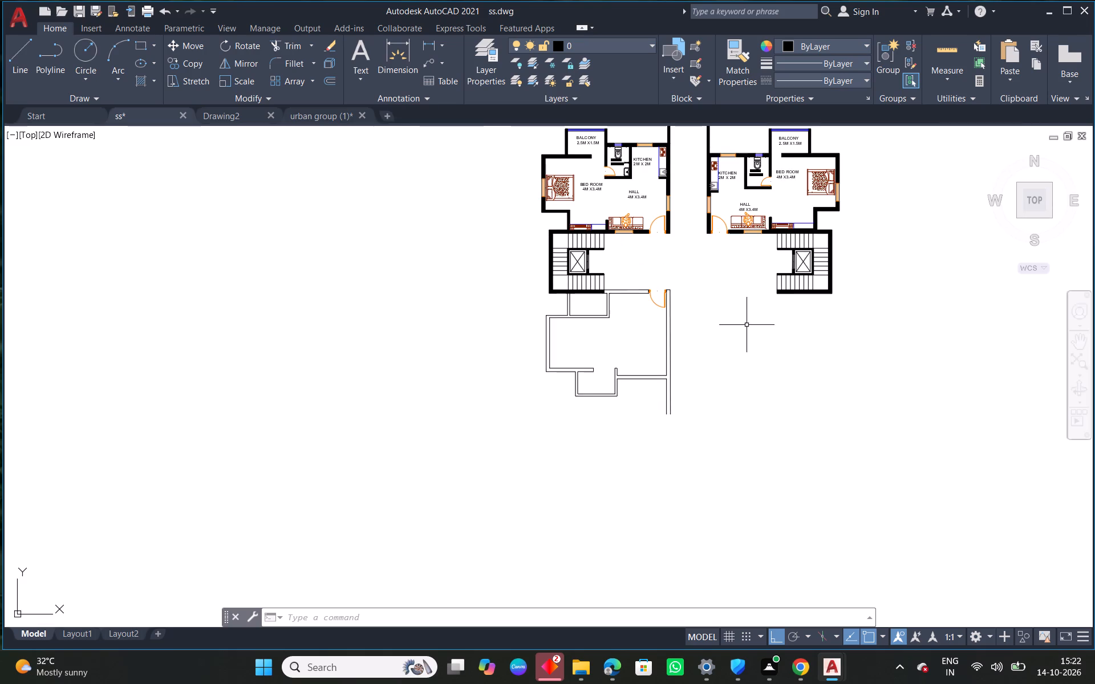
middle_click_drag(747, 325, 650, 356)
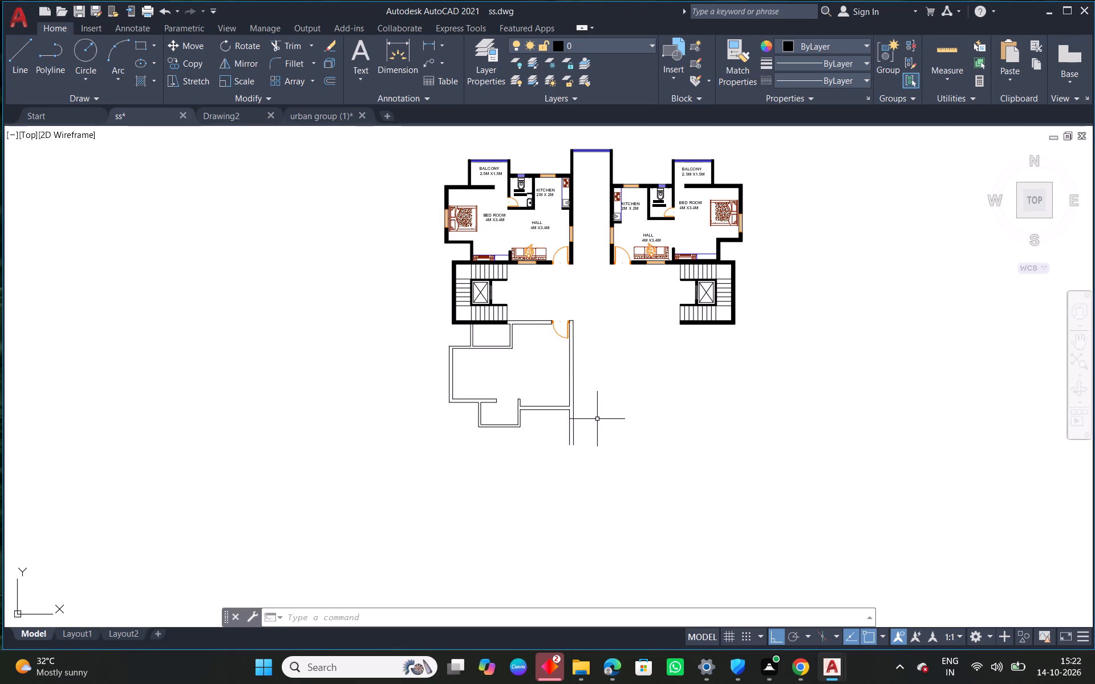
scroll(560, 435, "up", 2)
middle_click_drag(530, 481, 608, 499)
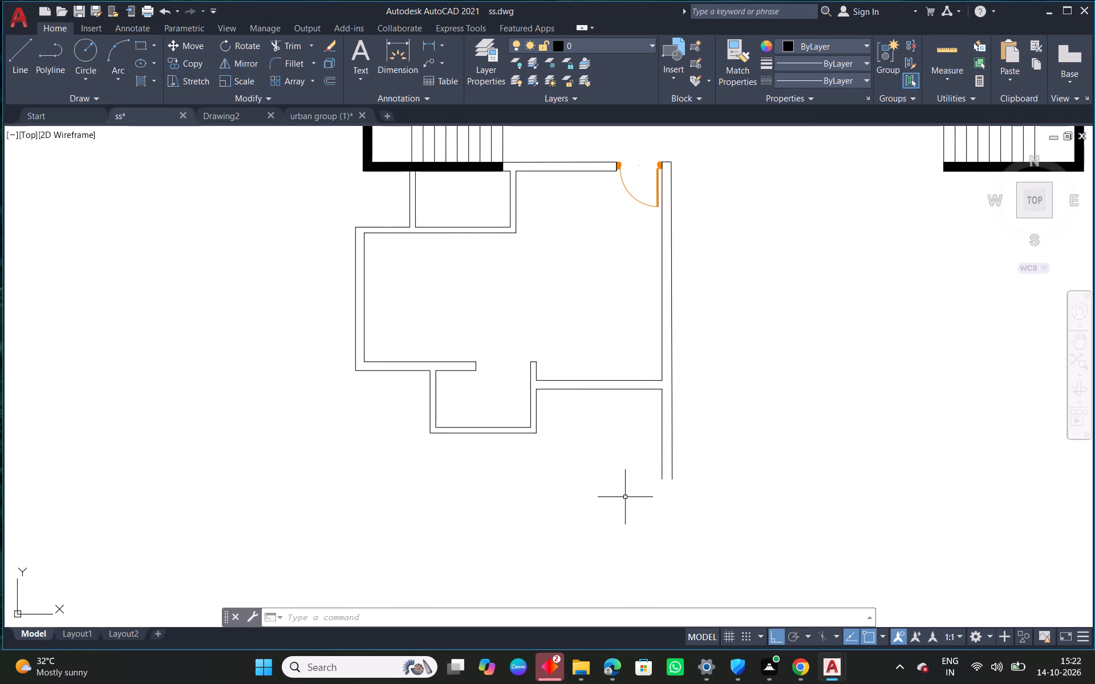
scroll(555, 318, "up", 1)
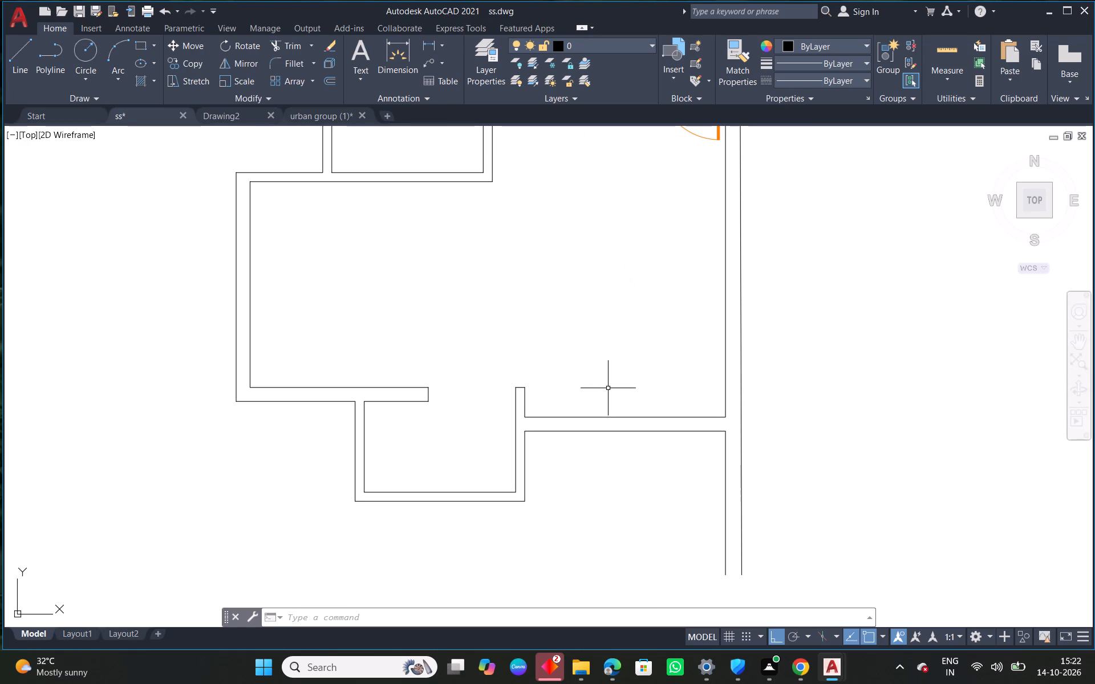
type("O 2")
key("Return")
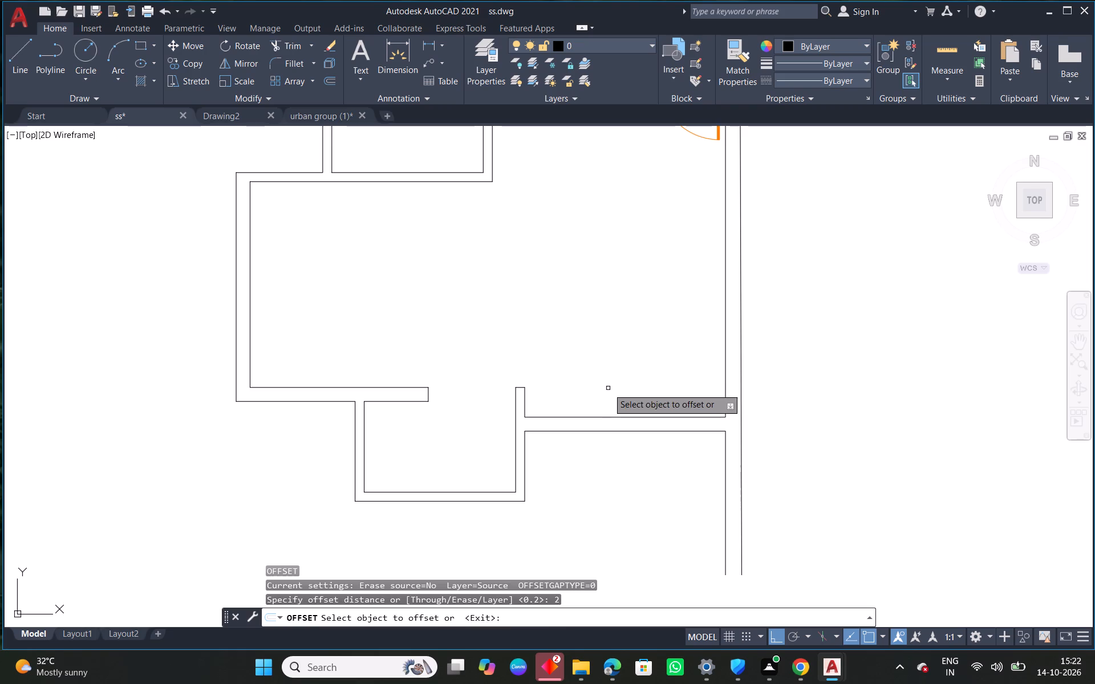
left_click(726, 345)
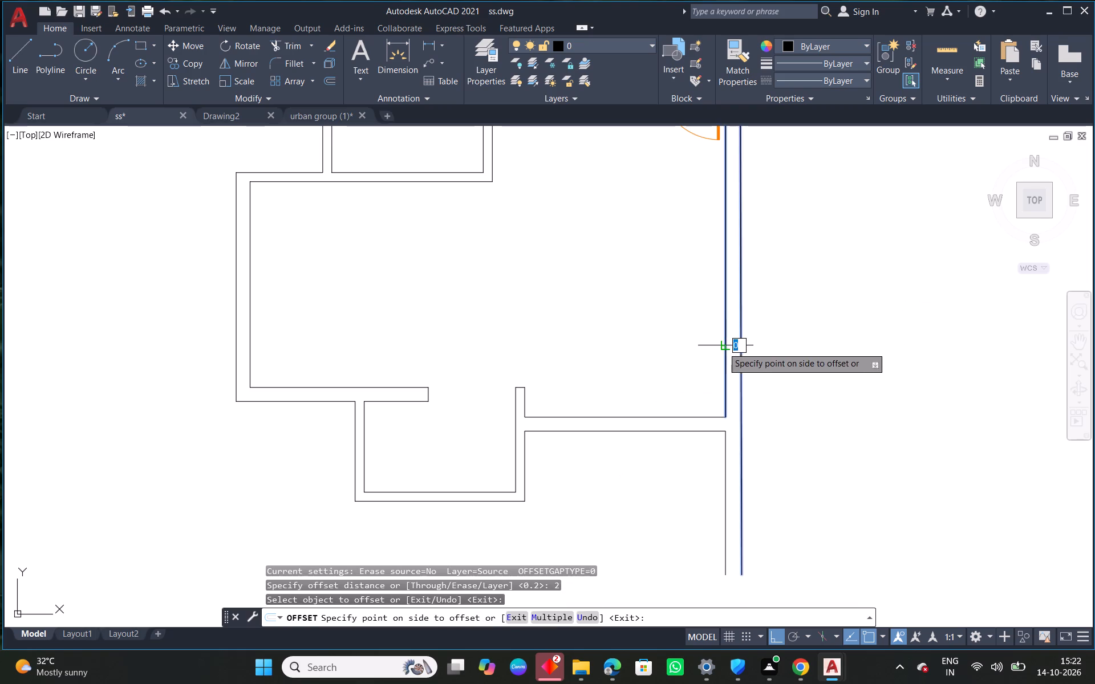
left_click(690, 348)
right_click(687, 341)
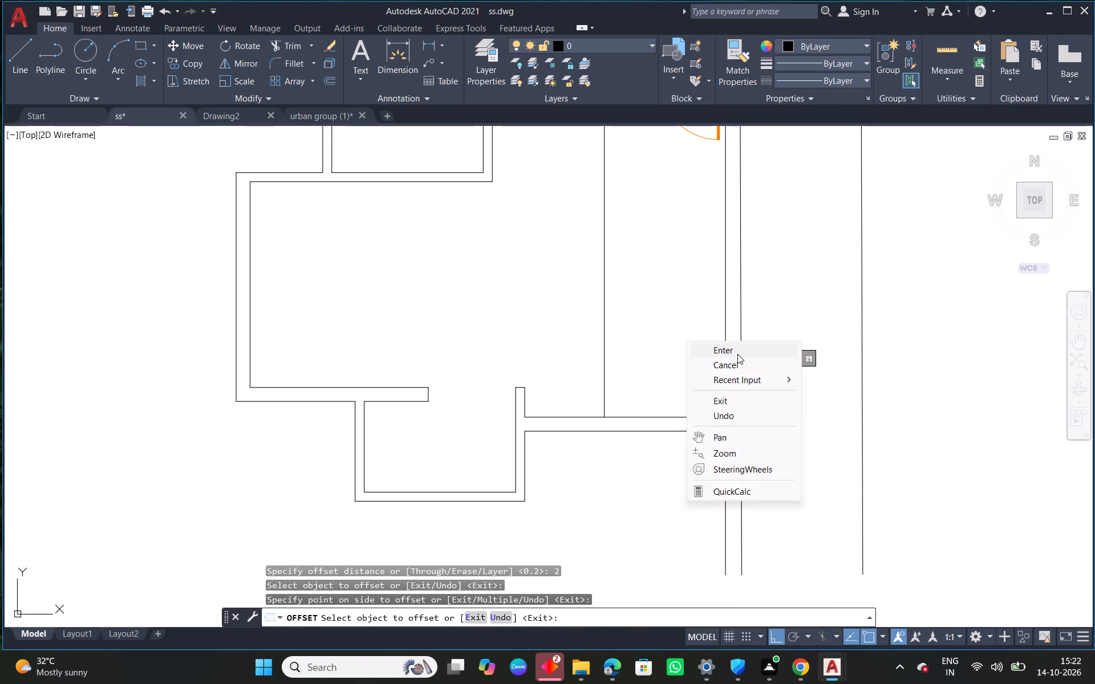
left_click(737, 354)
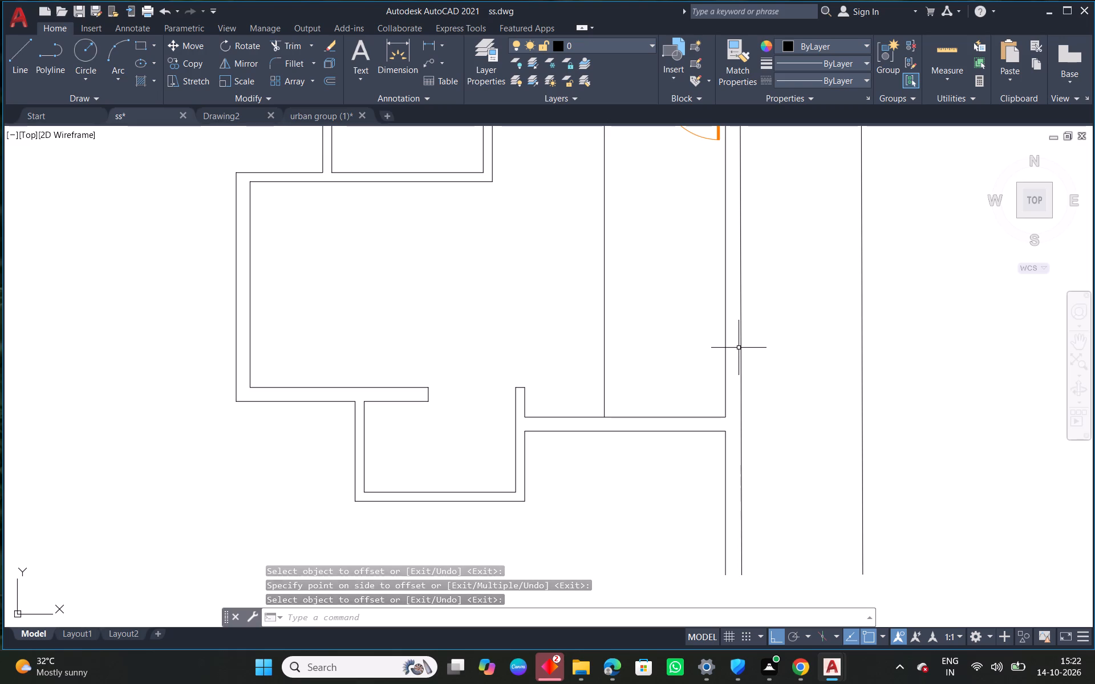
Explode the central wall's outline and its offset copy into separate lines.
left_click_drag(769, 354, 764, 355)
left_click(711, 373)
right_click(680, 284)
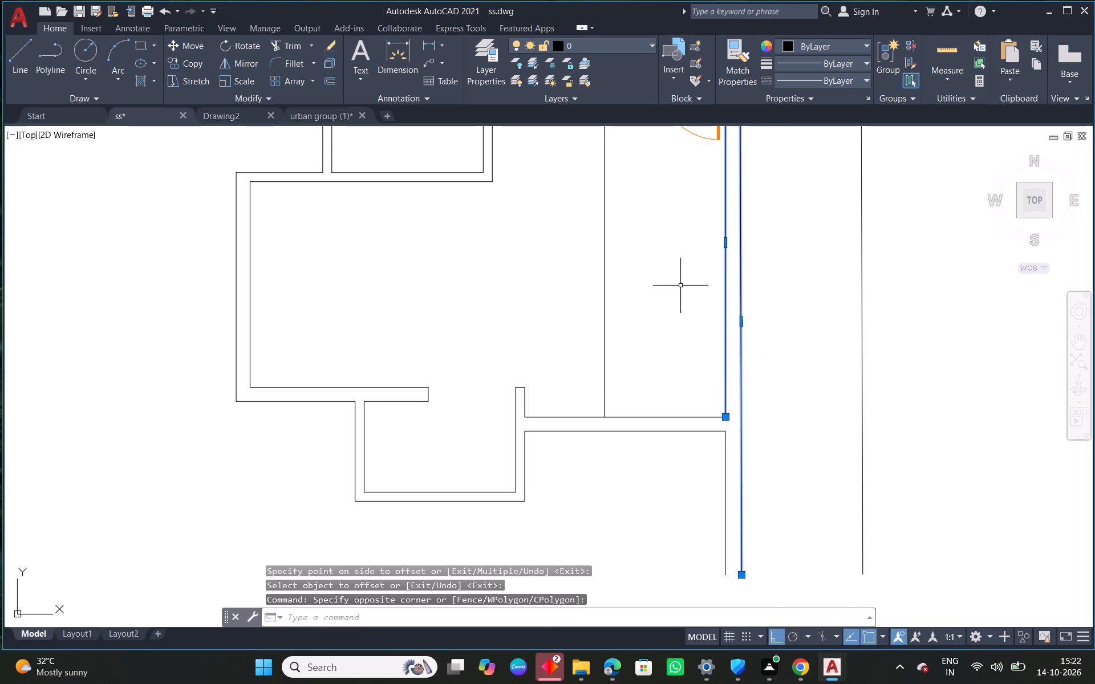
left_click(598, 219)
left_click(651, 249)
middle_click_drag(632, 308, 634, 308)
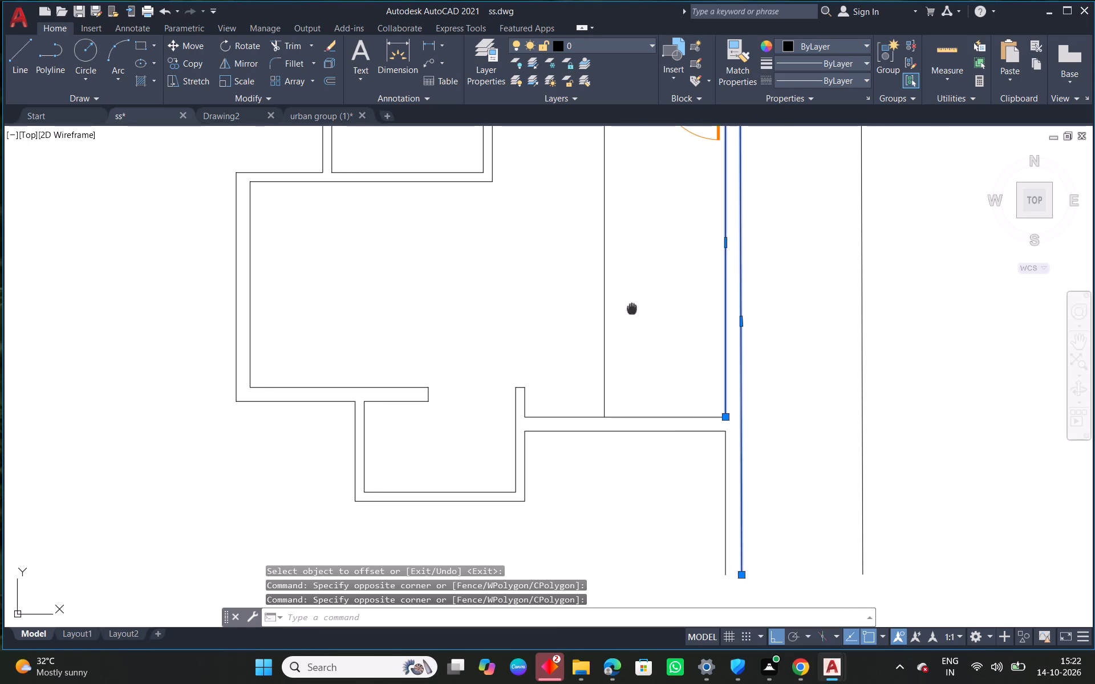
middle_click_drag(634, 308, 723, 441)
scroll(721, 441, "down", 2)
scroll(728, 424, "up", 1)
left_click(858, 337)
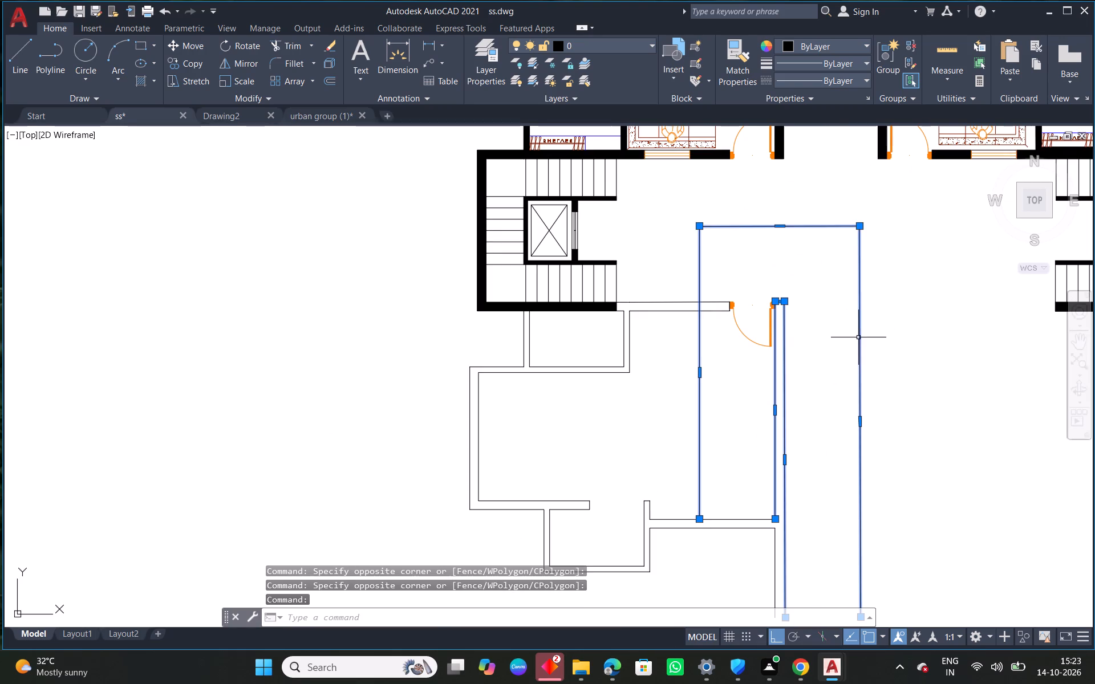
right_click(858, 337)
left_click(921, 34)
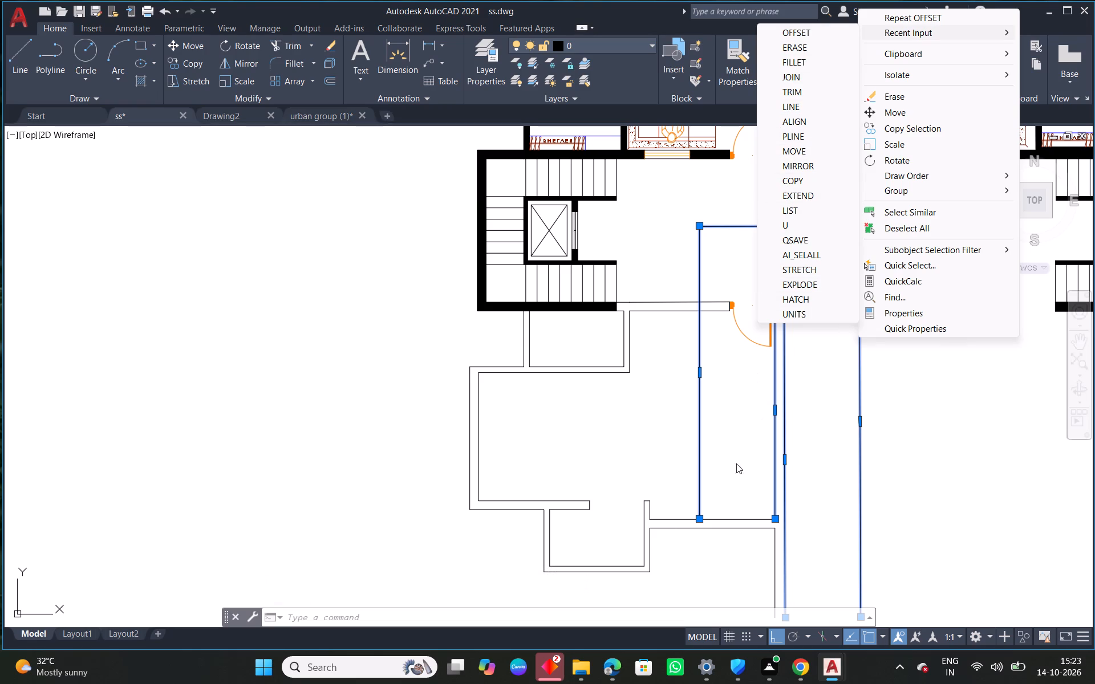
left_click(826, 280)
Erase the offset copy's top line and its vertical line on the far side of the central wall.
left_click_drag(901, 314, 893, 313)
left_click(829, 293)
left_click_drag(824, 197, 805, 231)
left_click(796, 244)
right_click(741, 251)
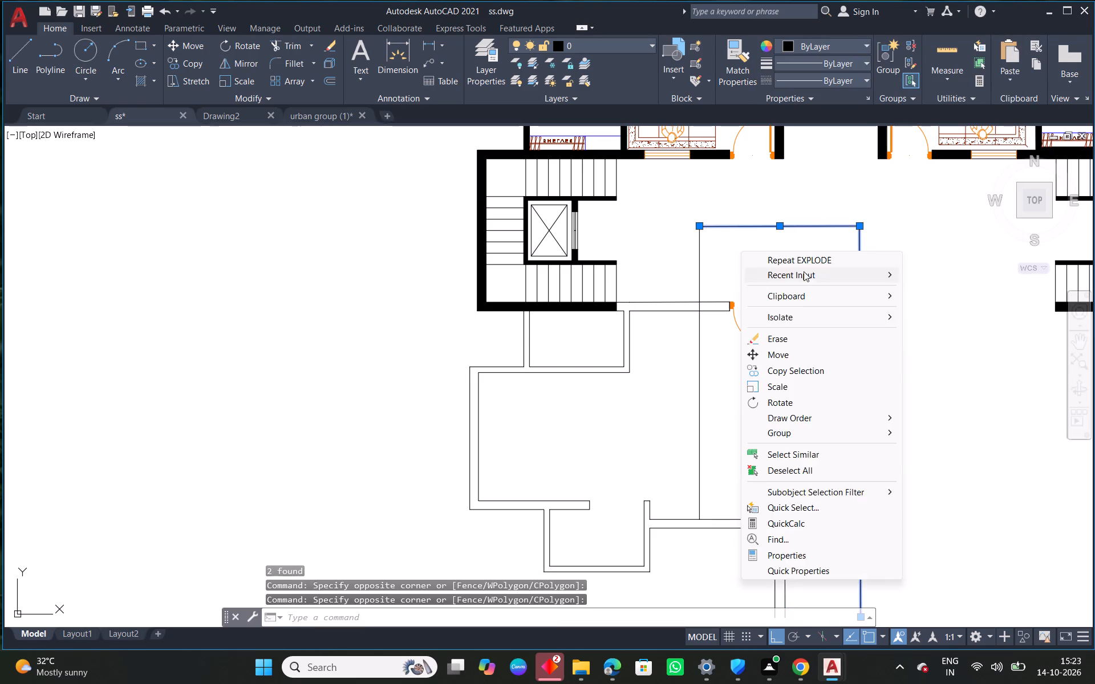
left_click(789, 342)
Offset the remaining vertical line by 0.15 away from the central wall to form a partition wall.
middle_click_drag(717, 450, 721, 436)
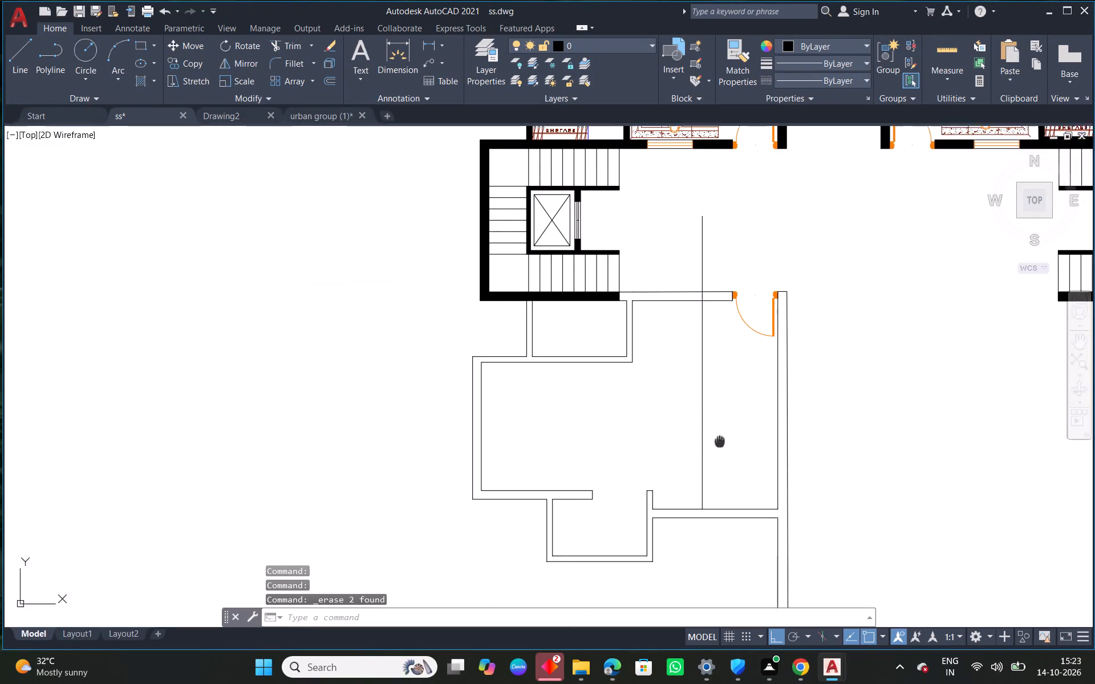
middle_click_drag(721, 436, 729, 370)
scroll(719, 410, "up", 2)
middle_click_drag(760, 410, 821, 367)
type("O 0.15")
key("Return")
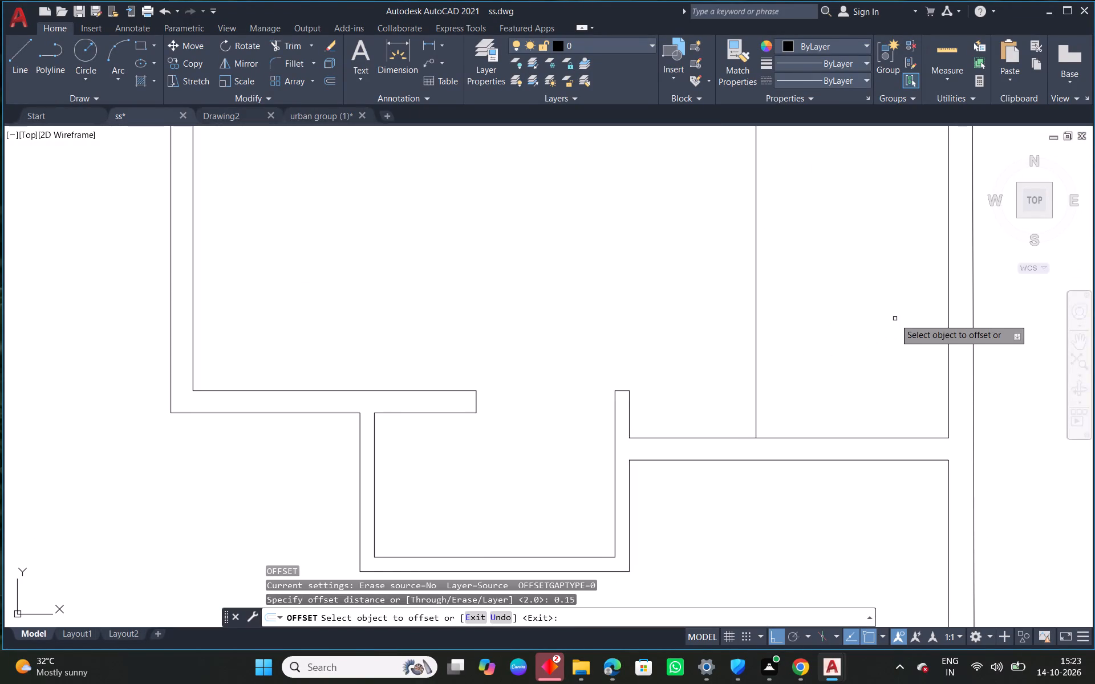
left_click_drag(757, 345, 726, 348)
left_click(692, 348)
right_click(693, 329)
left_click(765, 333)
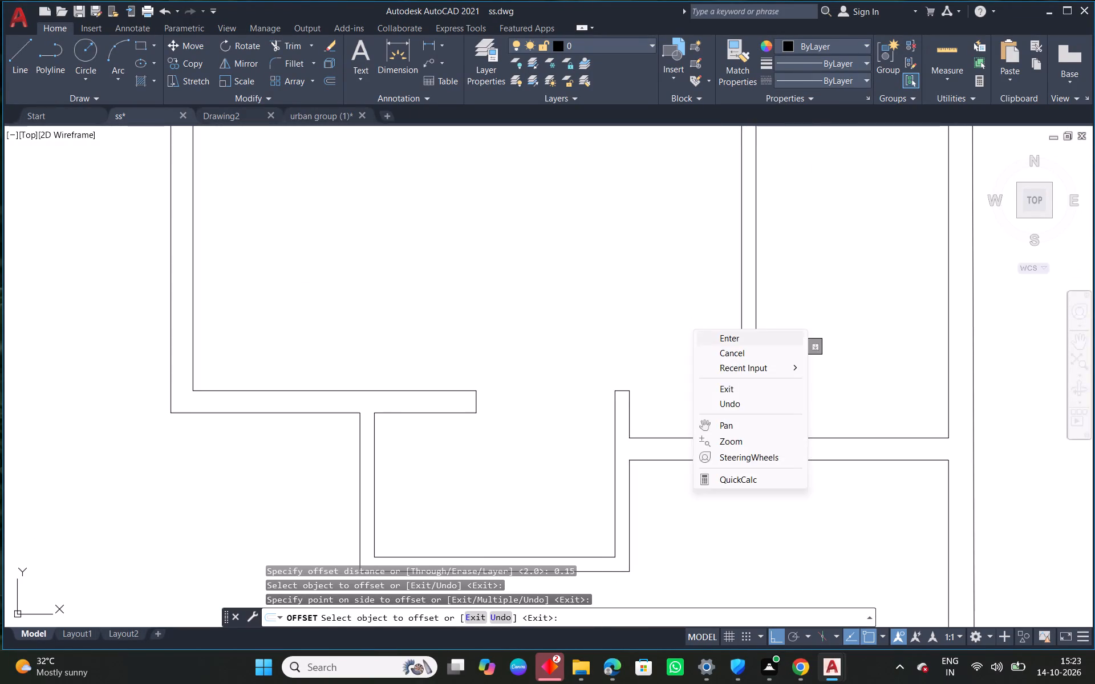
Offset the upper line of the horizontal wall below the room by 2 upward.
scroll(899, 329, "down", 2)
middle_click_drag(898, 328, 854, 337)
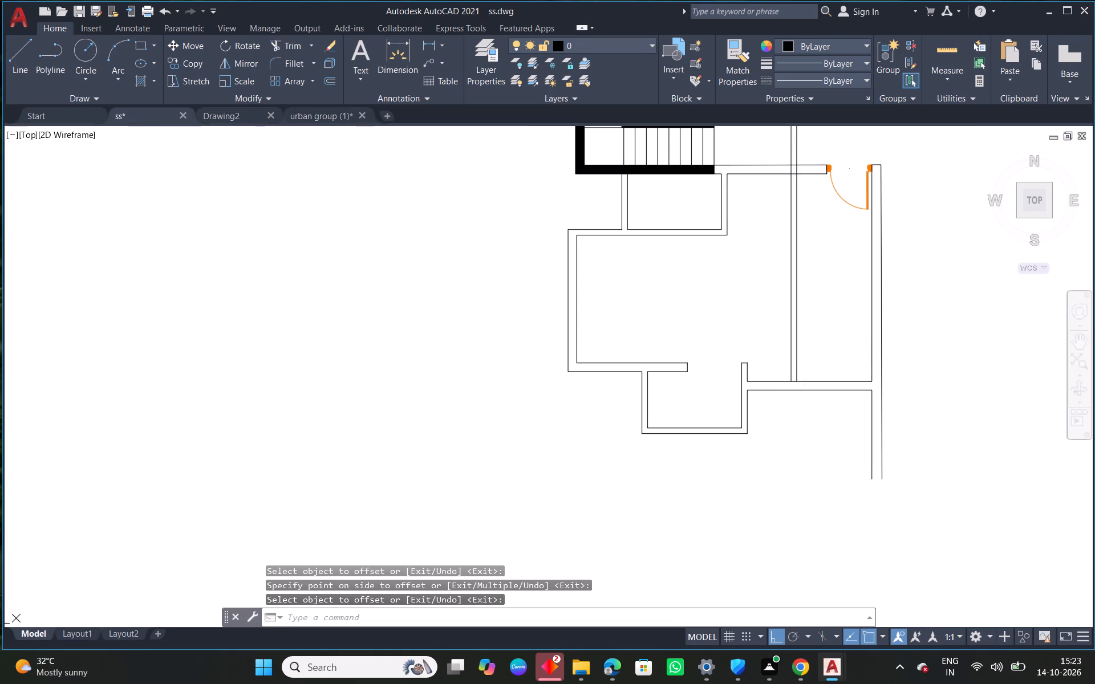
type("O")
key("space")
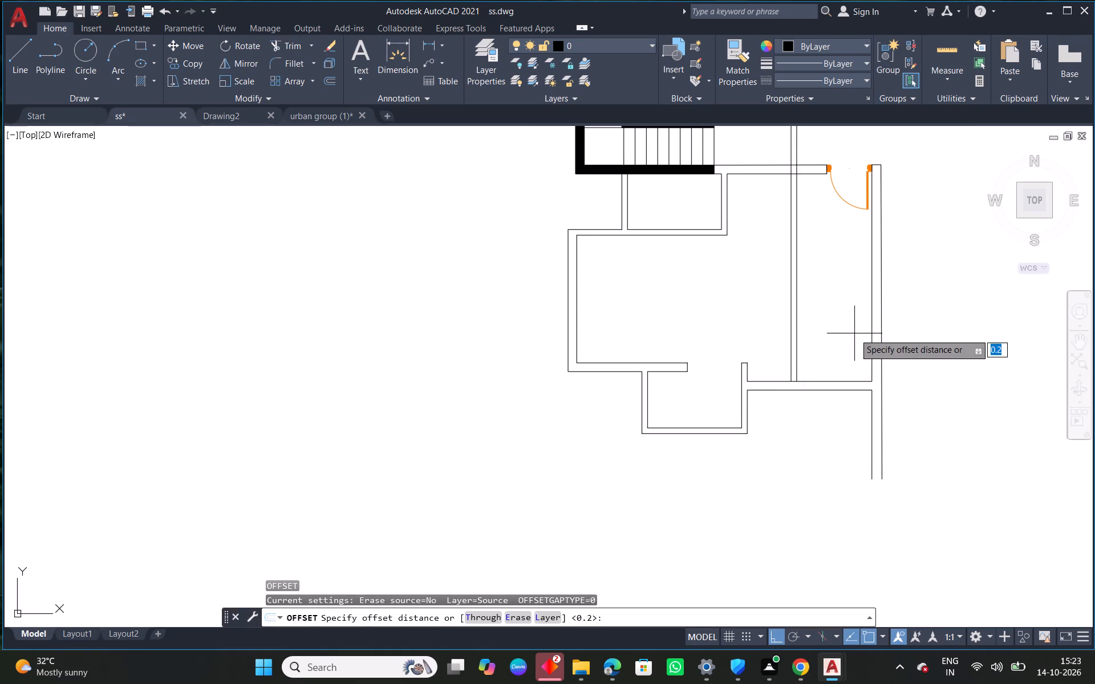
key("2")
key("Return")
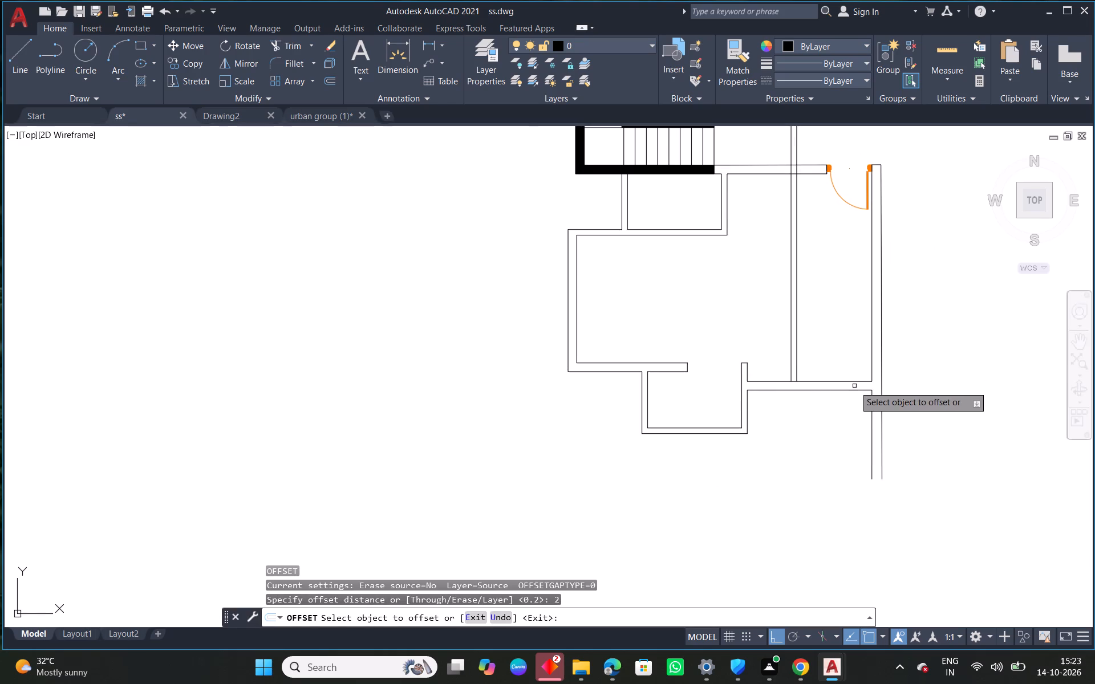
left_click(854, 382)
left_click(855, 332)
right_click(847, 329)
left_click(877, 335)
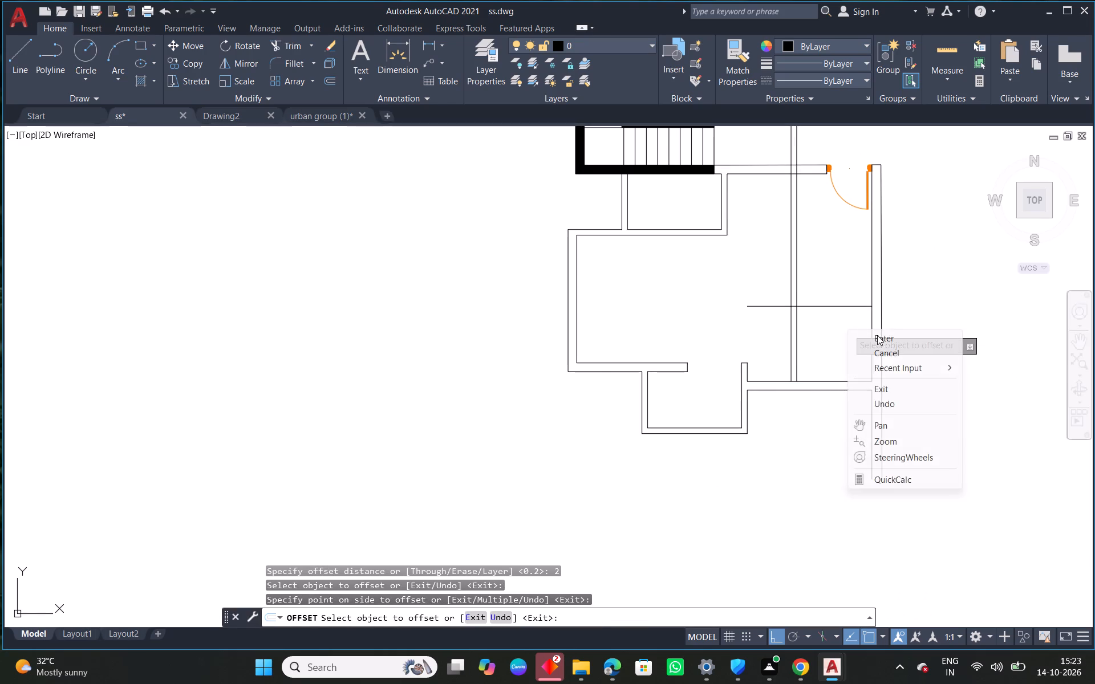
Offset the new horizontal line by 0.15 upward to give the small room's top wall its thickness.
right_click(839, 323)
left_click(869, 326)
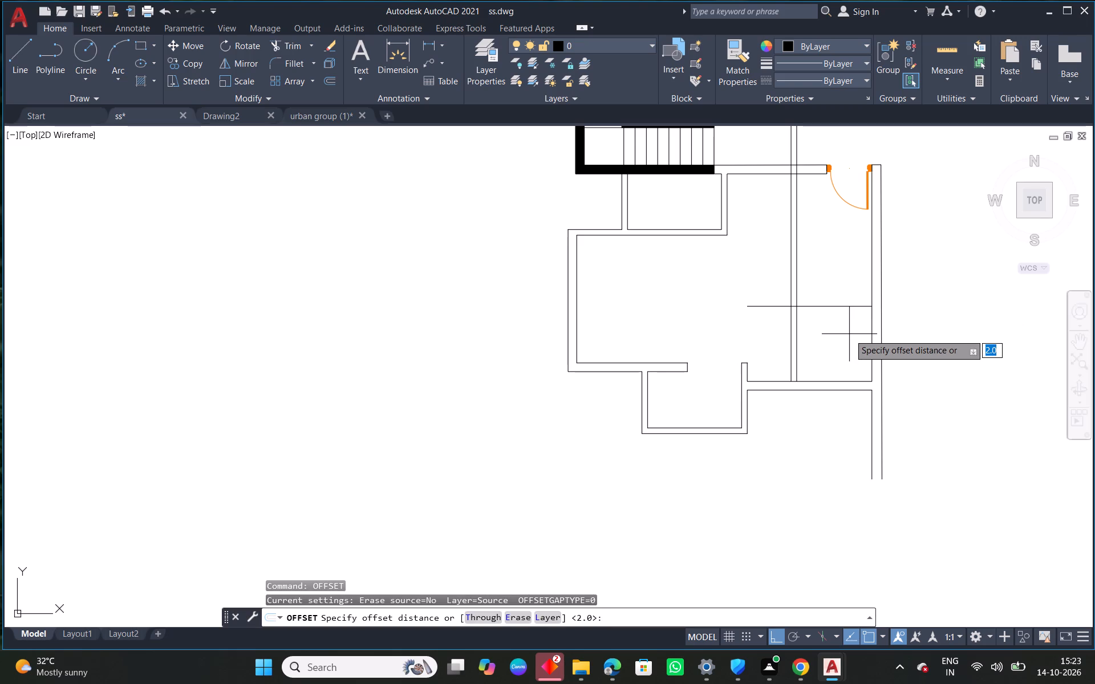
type("0.15")
key("Return")
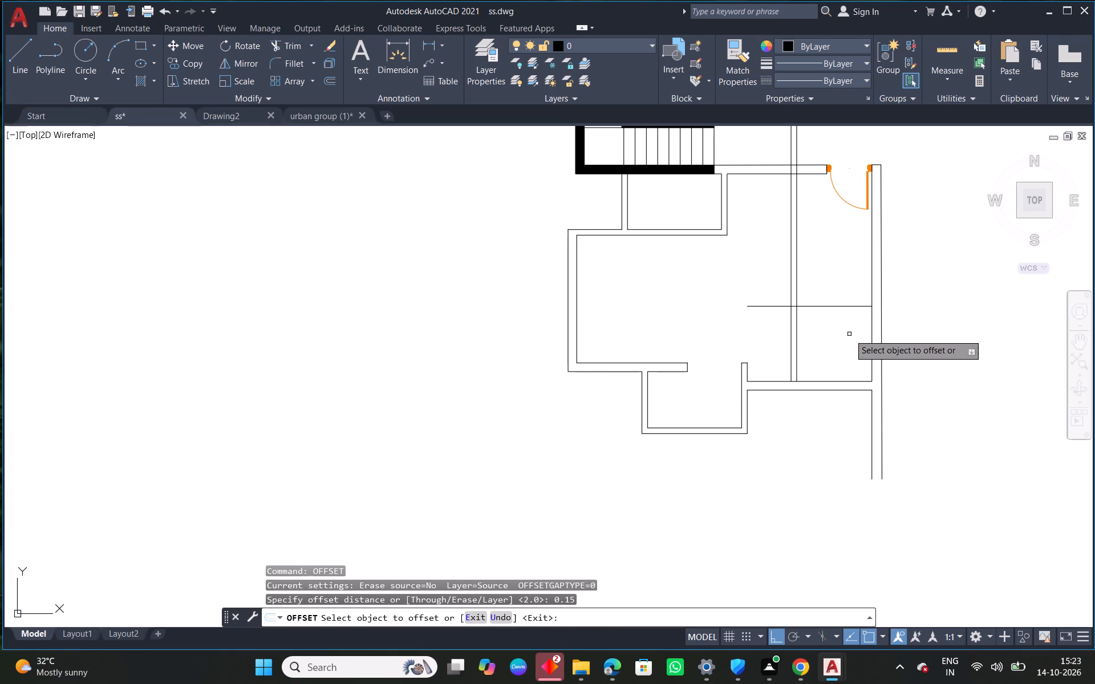
left_click(842, 306)
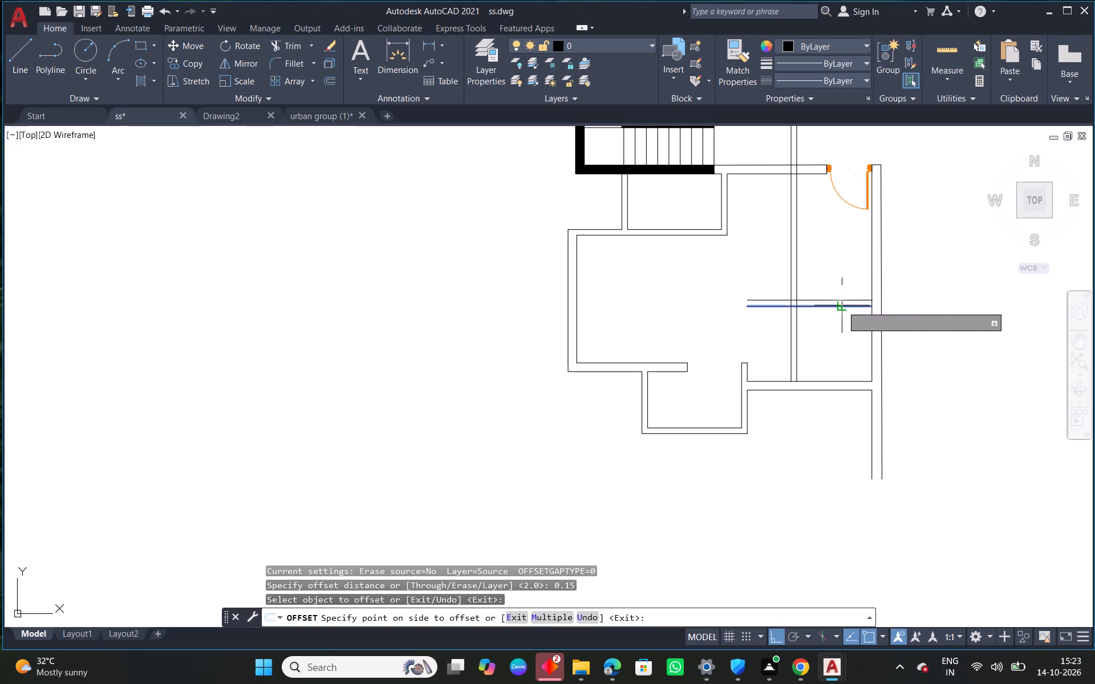
left_click(837, 283)
right_click(837, 282)
left_click(865, 291)
Trim the partition lines extending above and to the left of the small room's upper-left corner.
right_click(857, 222)
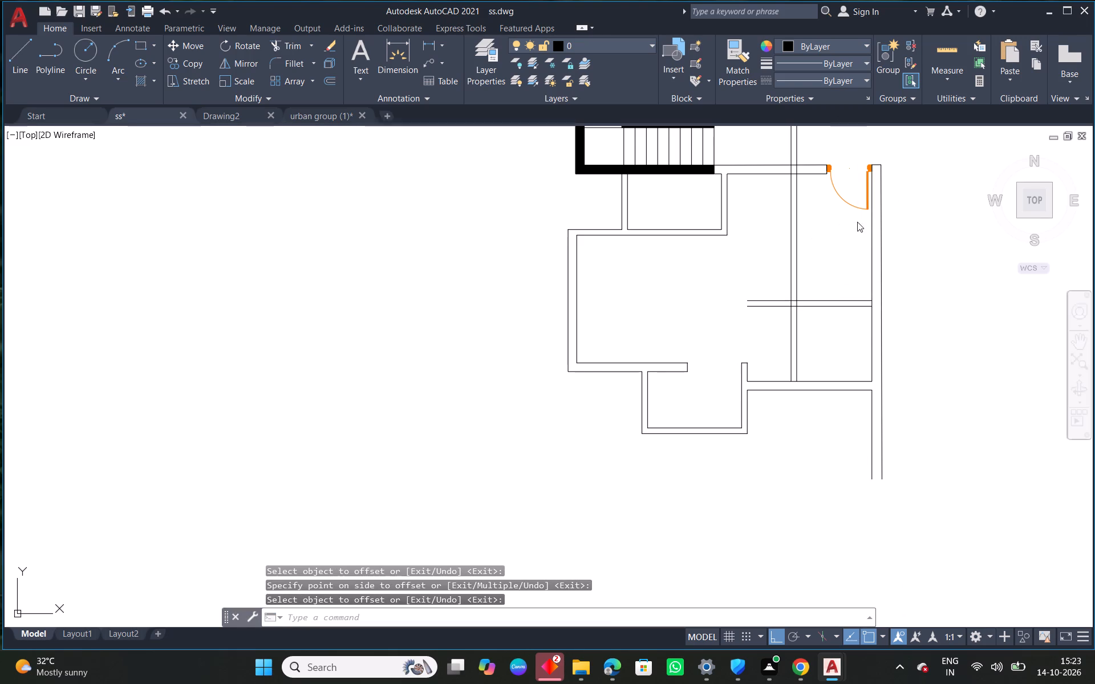
left_click(910, 242)
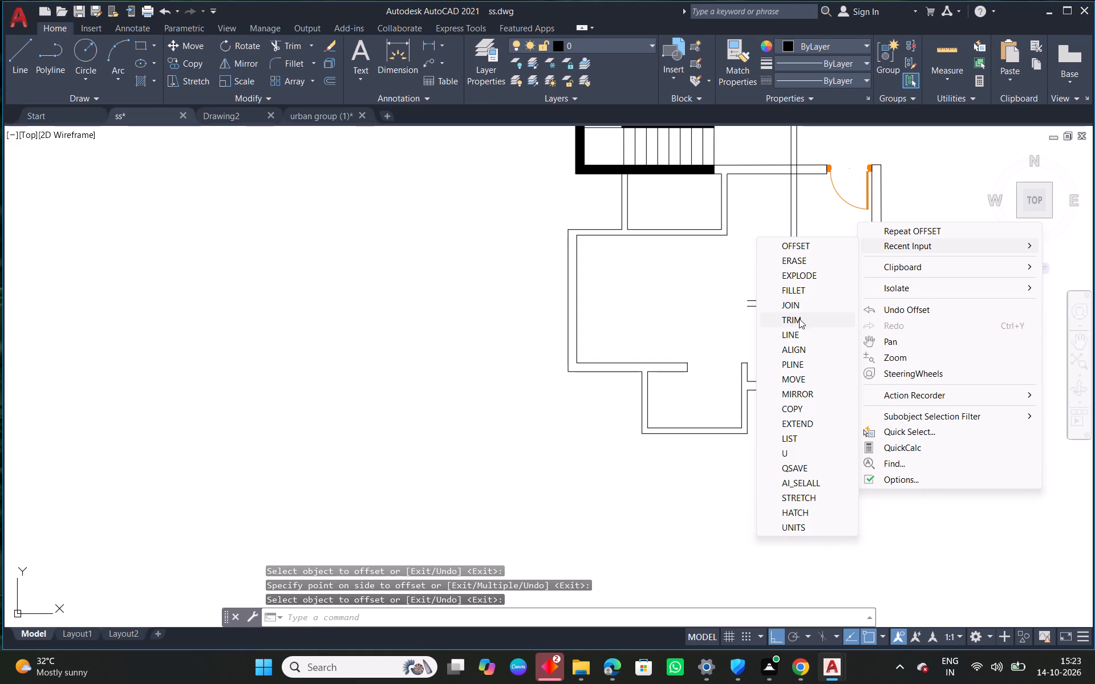
left_click(799, 319)
left_click_drag(818, 255, 757, 249)
left_click_drag(748, 263, 755, 343)
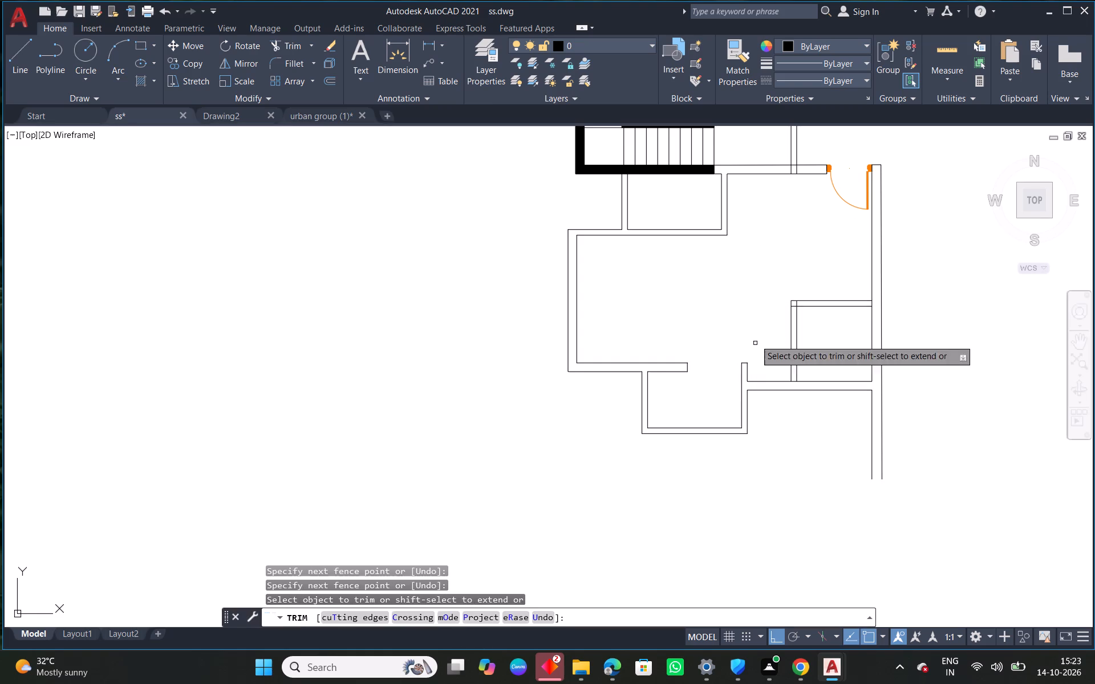
right_click(766, 233)
left_click(826, 248)
Erase the two leftover vertical line pieces crossing the wall beside the entrance door.
middle_click_drag(830, 242, 775, 376)
left_click_drag(770, 242, 763, 247)
left_click(717, 255)
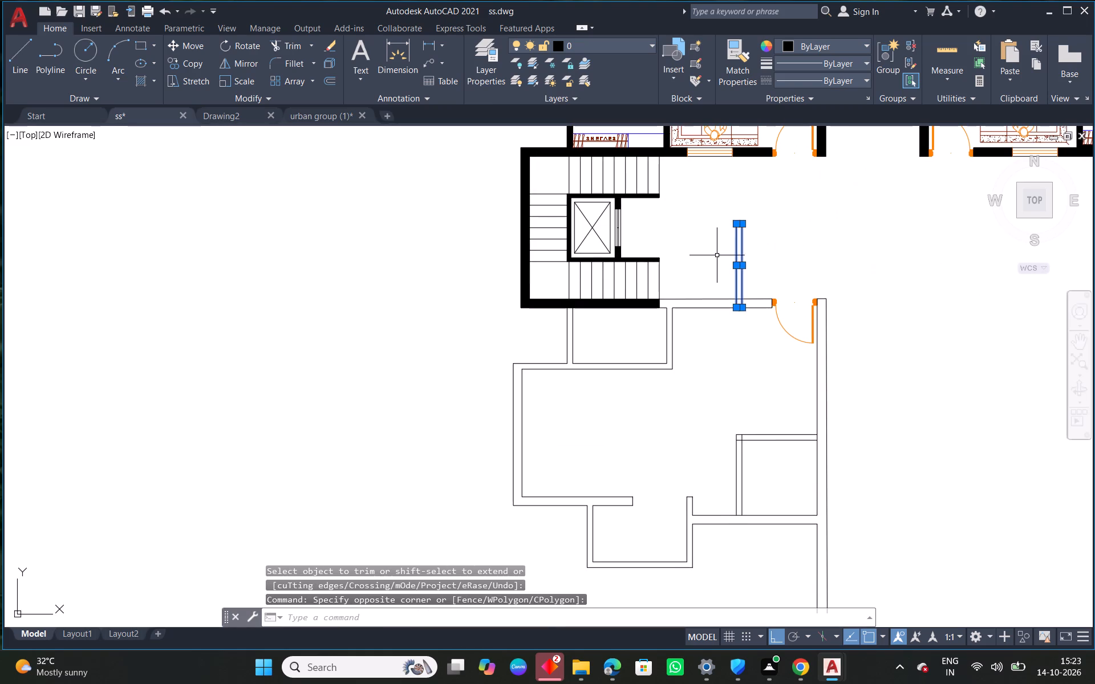
right_click(733, 245)
left_click(770, 332)
Fillet the small room's inner vertical and horizontal lines with radius 0 into a sharp corner.
middle_click_drag(796, 423, 792, 249)
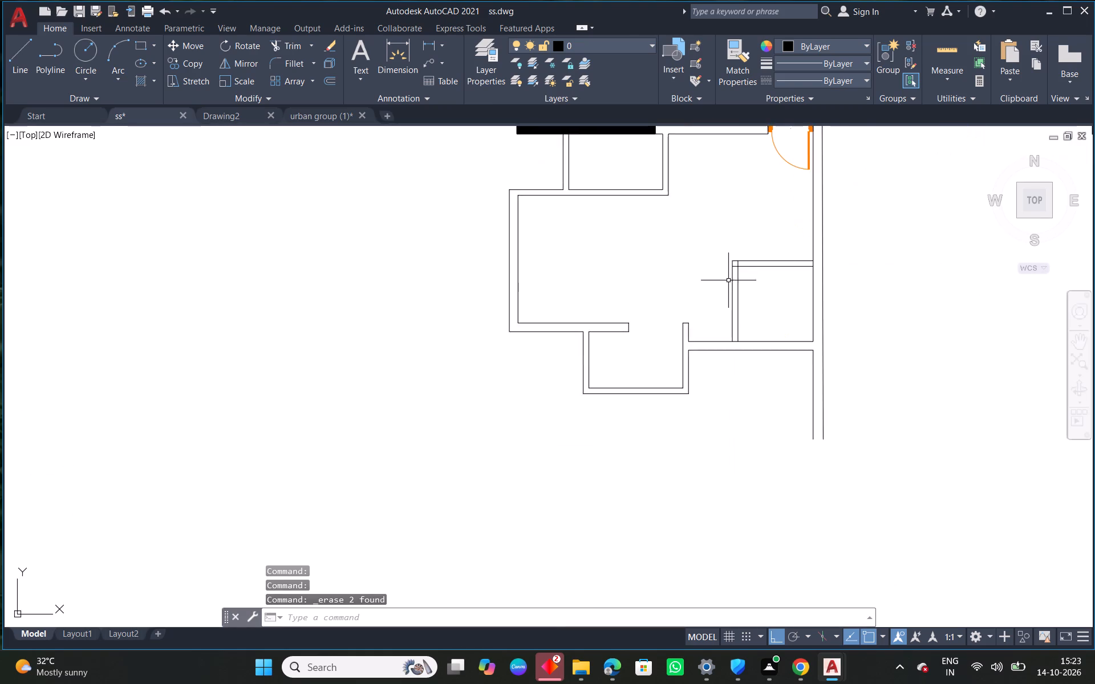
scroll(724, 282, "up", 2)
right_click(670, 216)
left_click(747, 249)
left_click(742, 239)
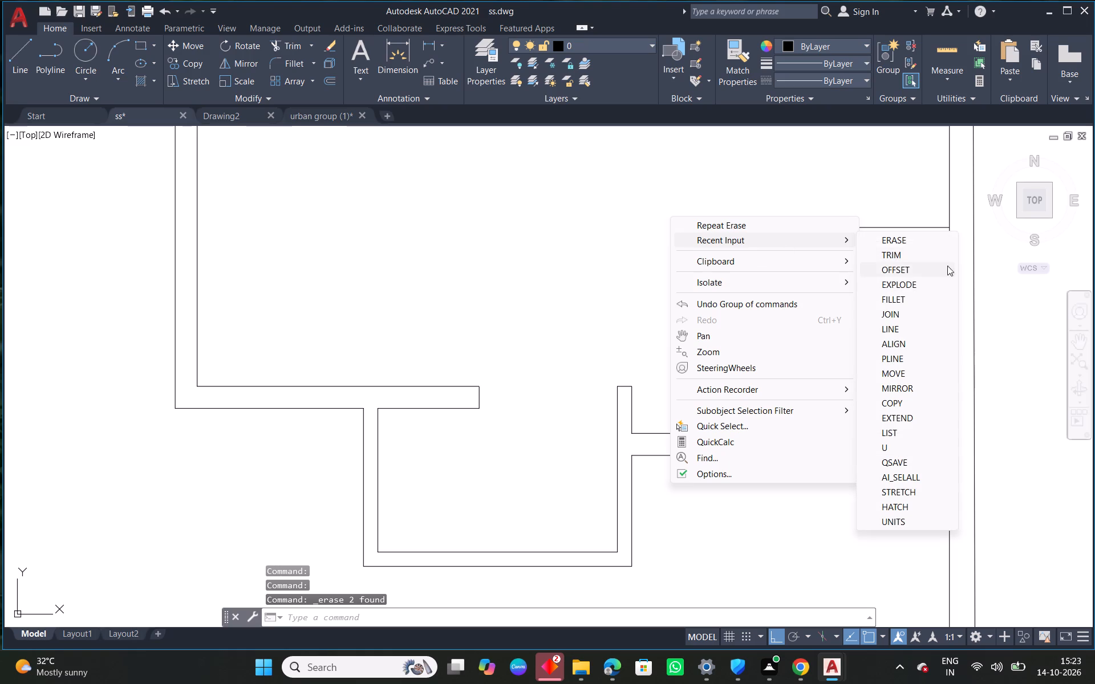
left_click(898, 299)
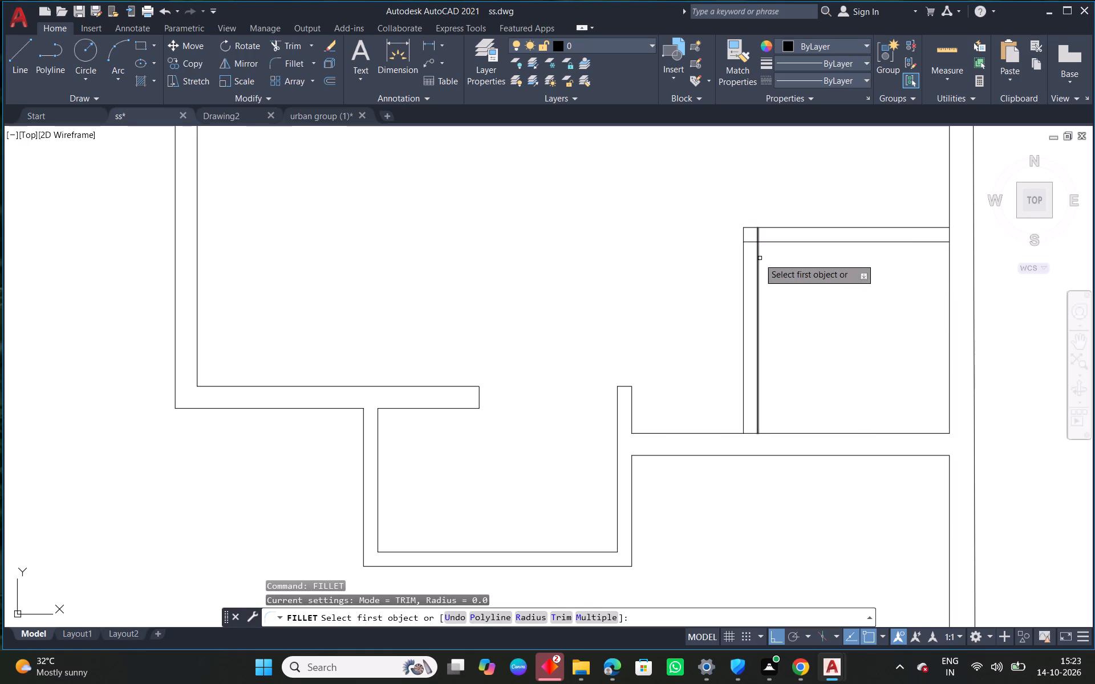
left_click(759, 259)
left_click(773, 245)
left_click(775, 243)
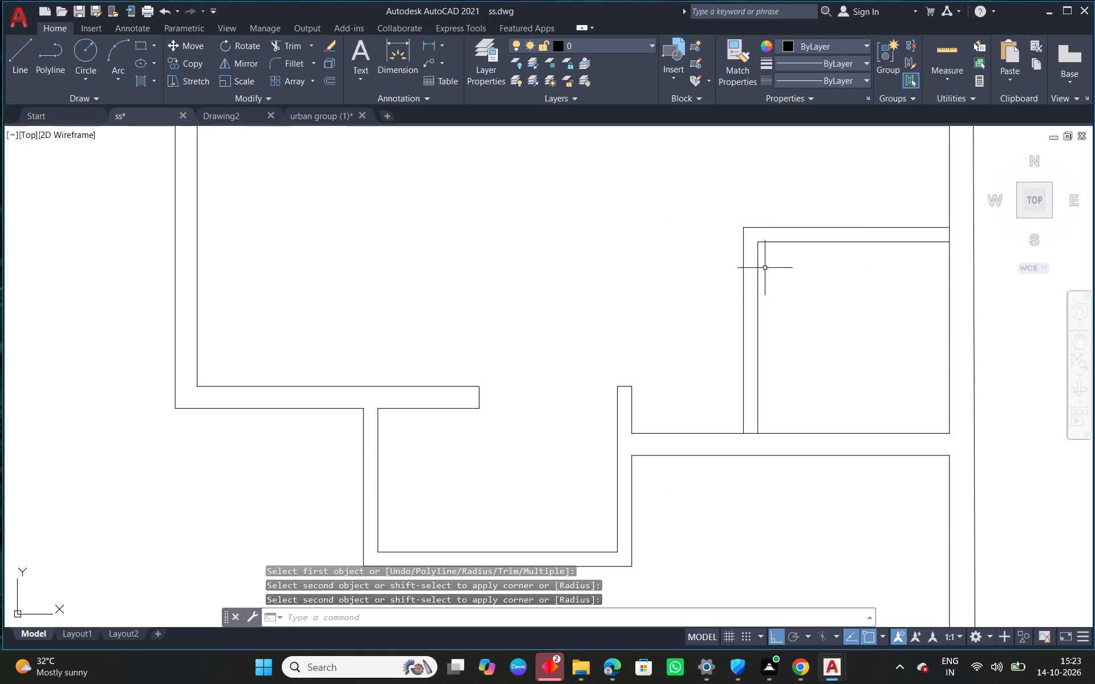
Trim the wall lines between the partition faces where the small room's walls meet the horizontal and central walls.
middle_click_drag(776, 339, 757, 213)
right_click(577, 233)
left_click(658, 260)
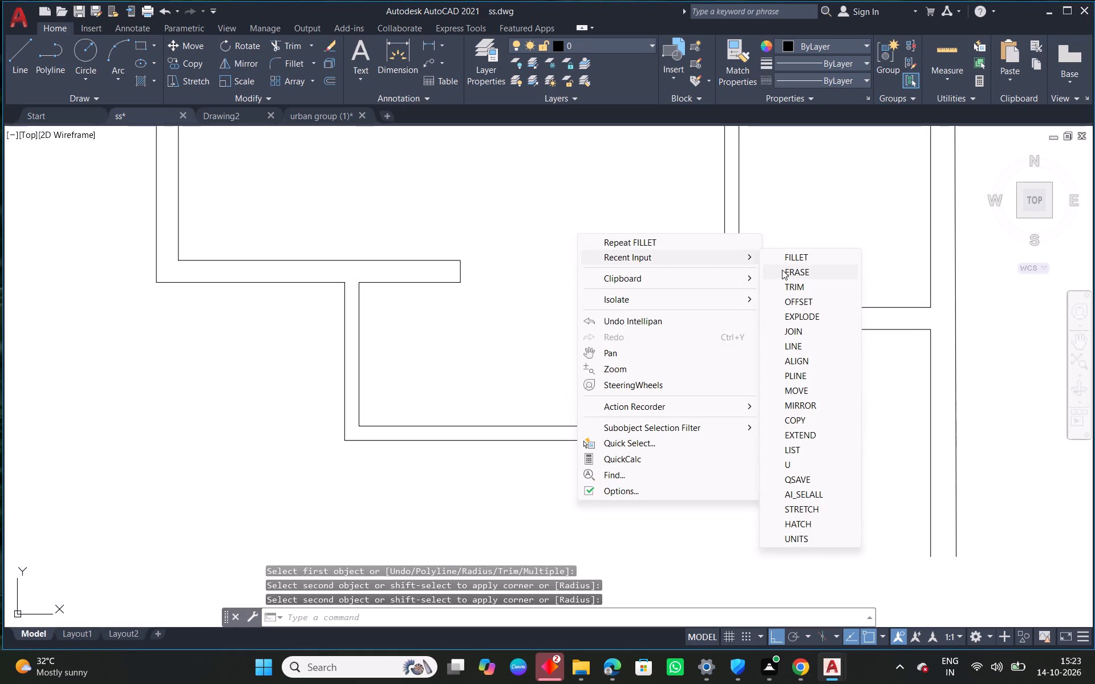
left_click(795, 287)
scroll(730, 319, "up", 1)
left_click(735, 300)
scroll(770, 340, "down", 1)
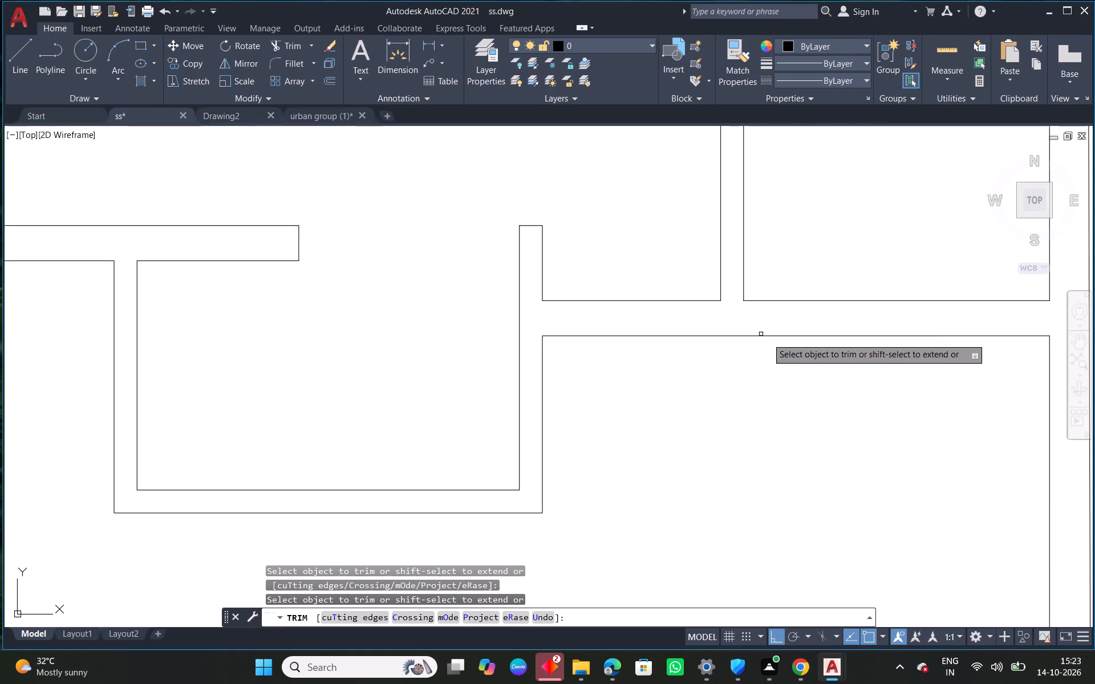
scroll(774, 343, "down", 2)
scroll(856, 260, "up", 3)
left_click(824, 254)
right_click(824, 254)
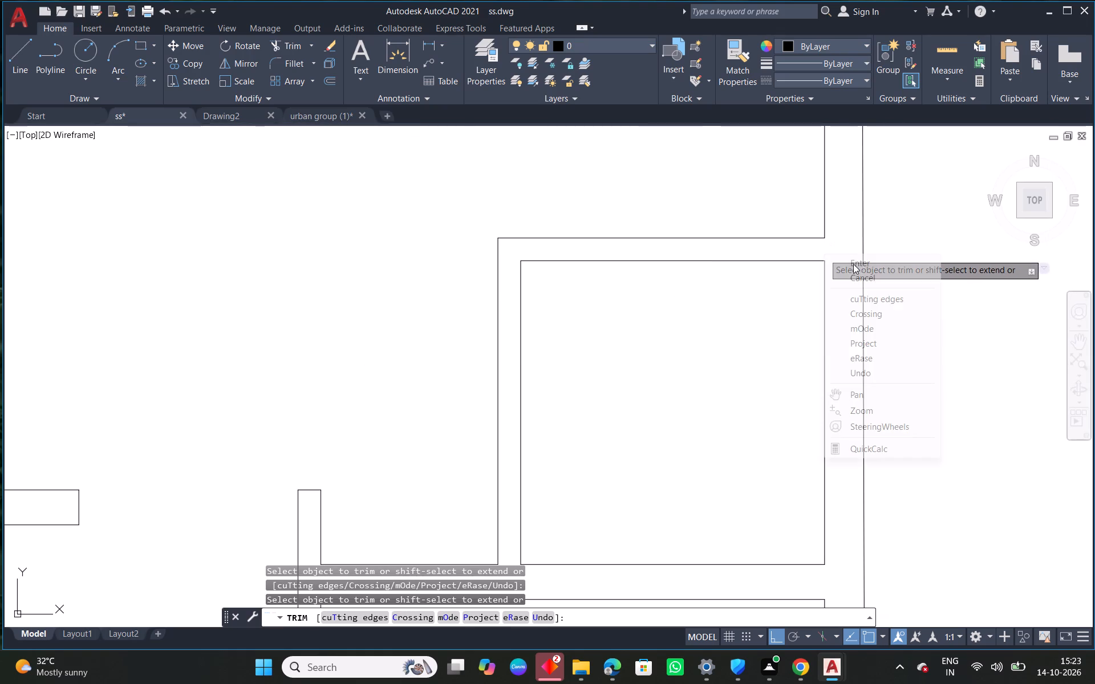
left_click(856, 267)
scroll(639, 286, "down", 3)
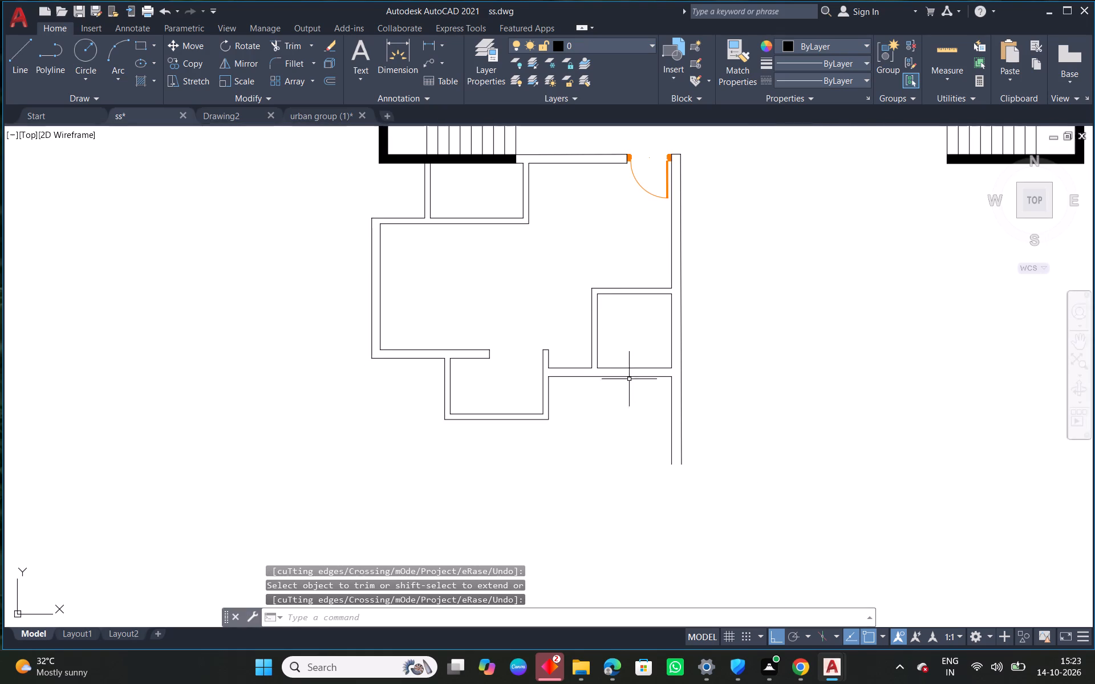
Draw lines extending both faces of the small room's top wall past its left partition as a closed-ended stub, inner face about 0.9 long.
middle_click_drag(636, 401, 727, 393)
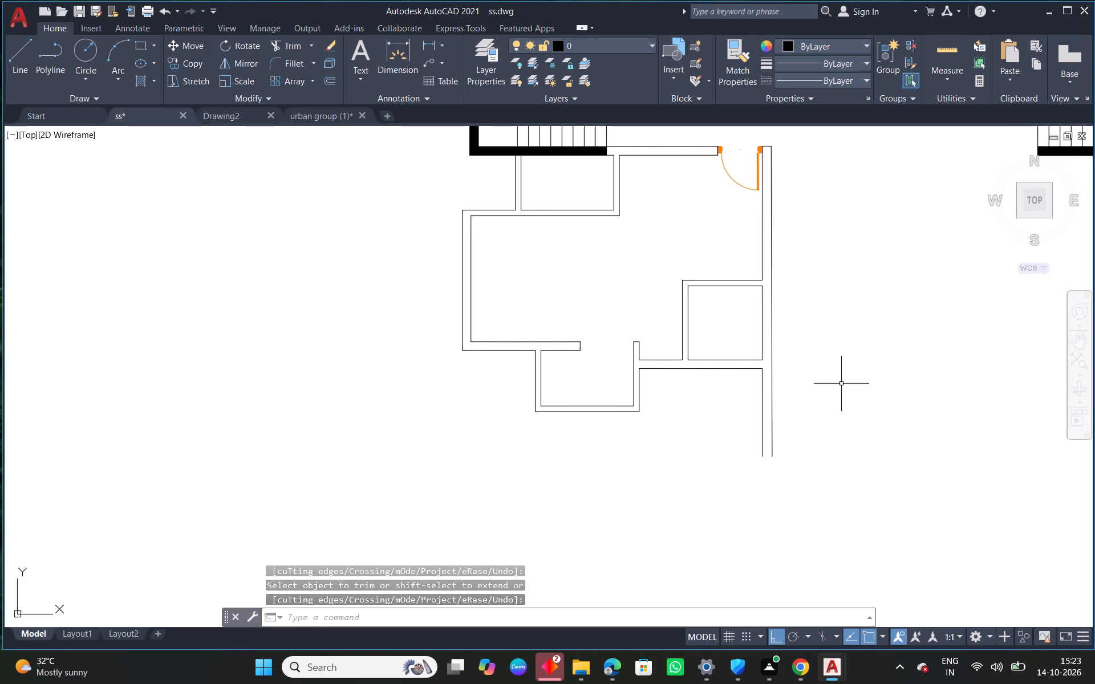
scroll(672, 341, "up", 1)
middle_click_drag(636, 332, 673, 352)
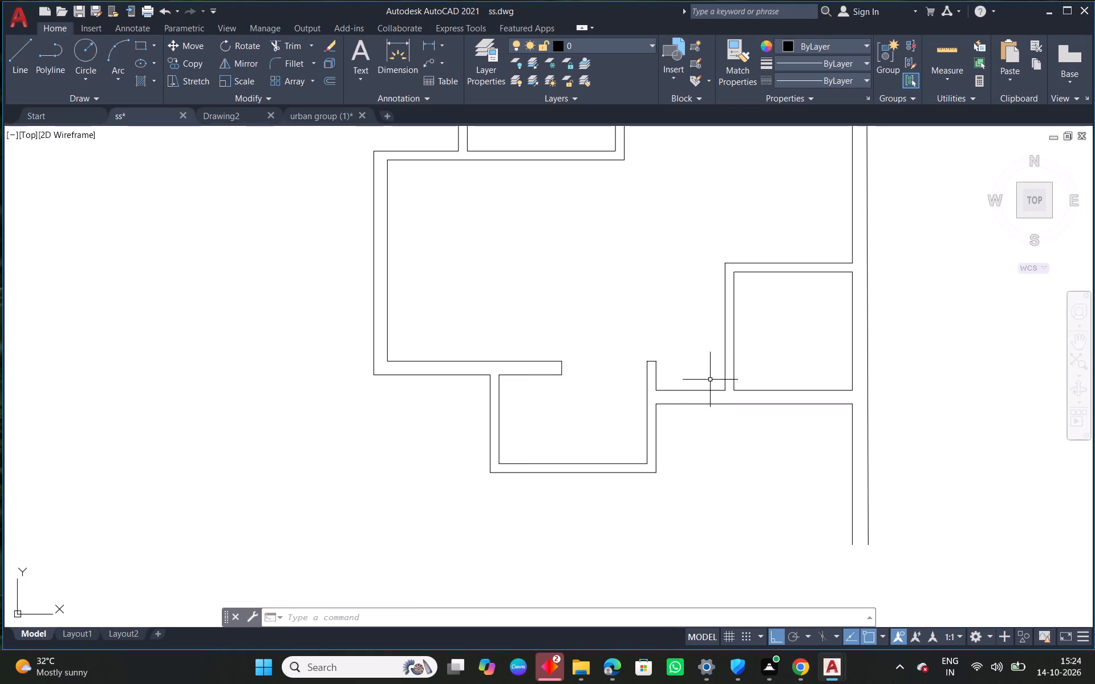
scroll(700, 289, "up", 1)
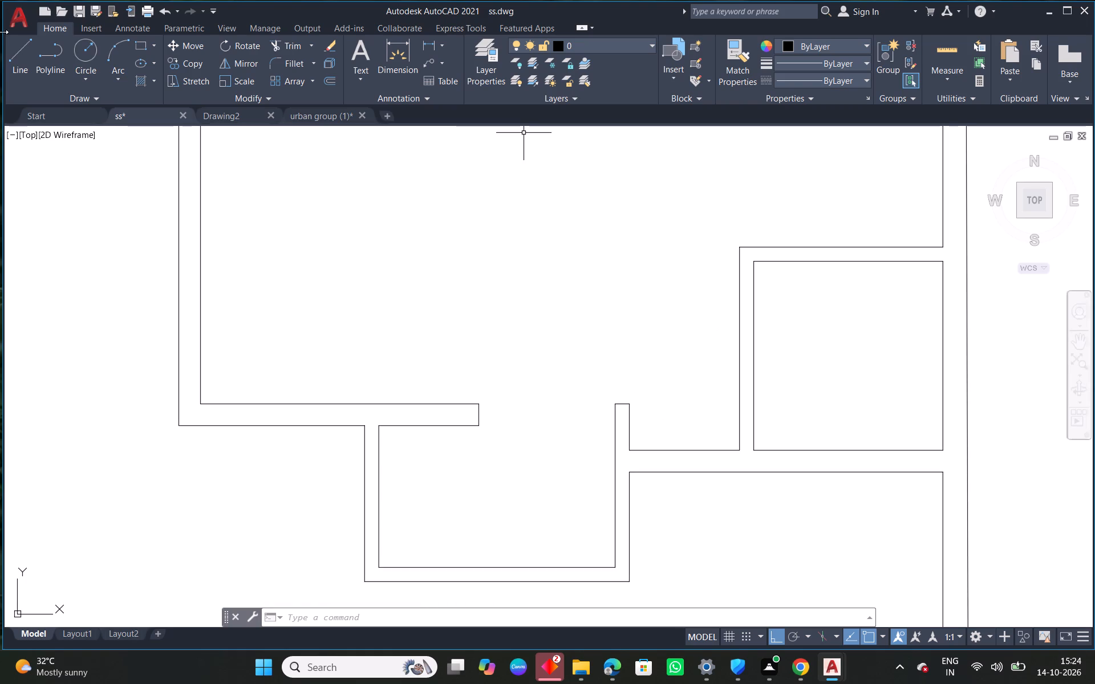
left_click(22, 50)
left_click(740, 249)
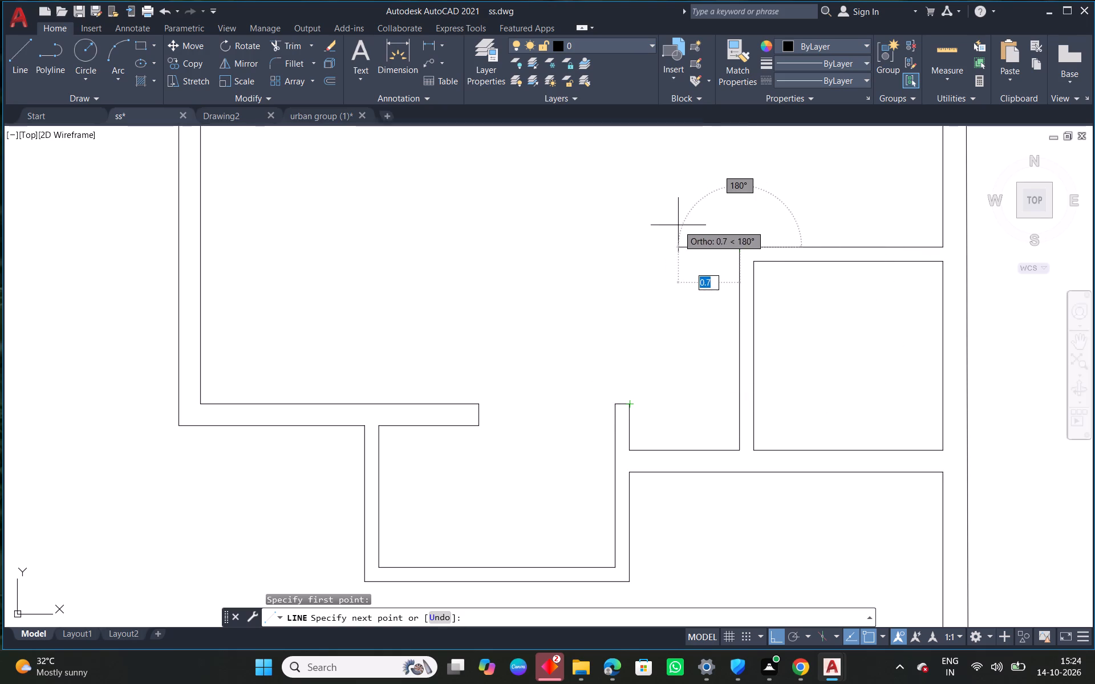
left_click(667, 249)
right_click(666, 247)
left_click(708, 260)
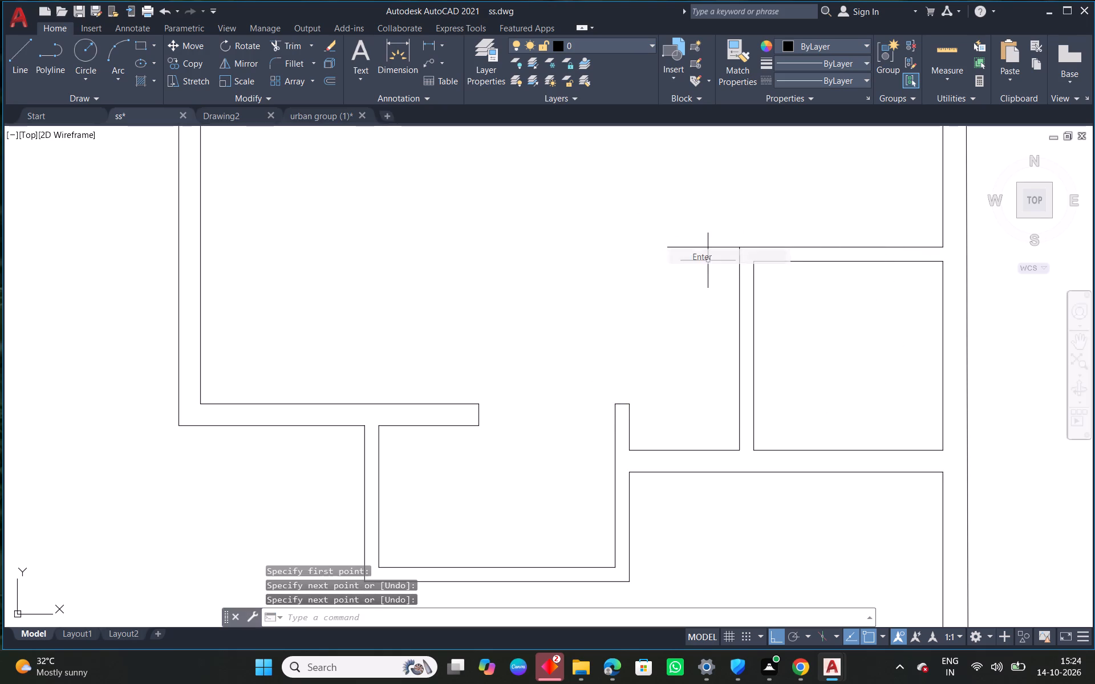
right_click(699, 260)
left_click(757, 267)
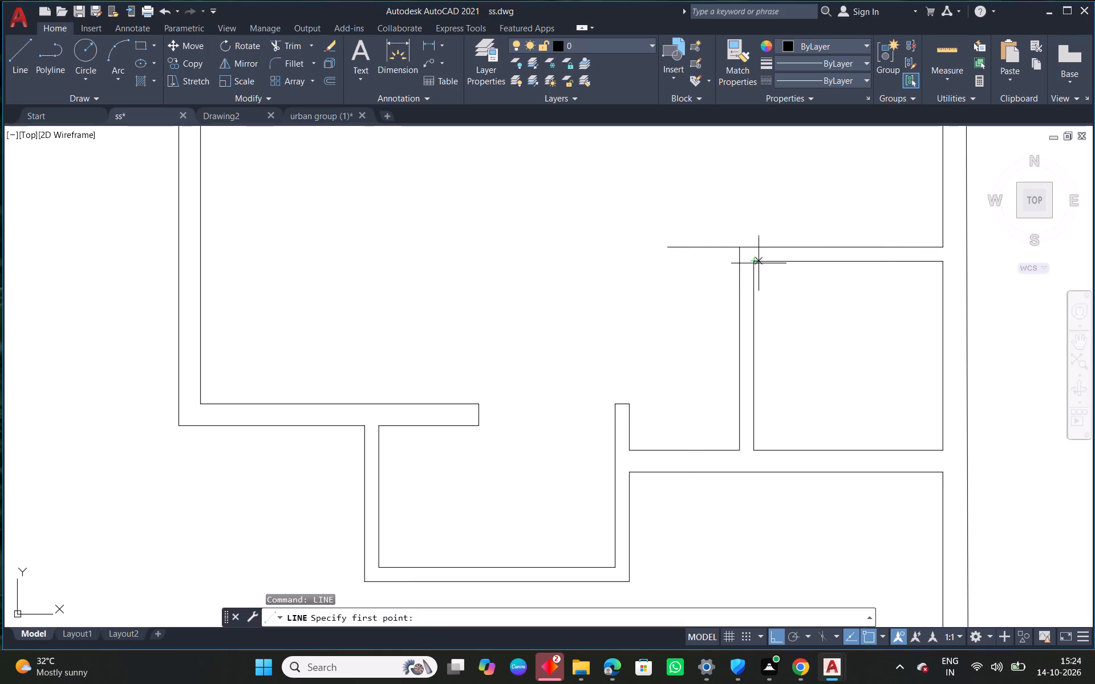
left_click(758, 263)
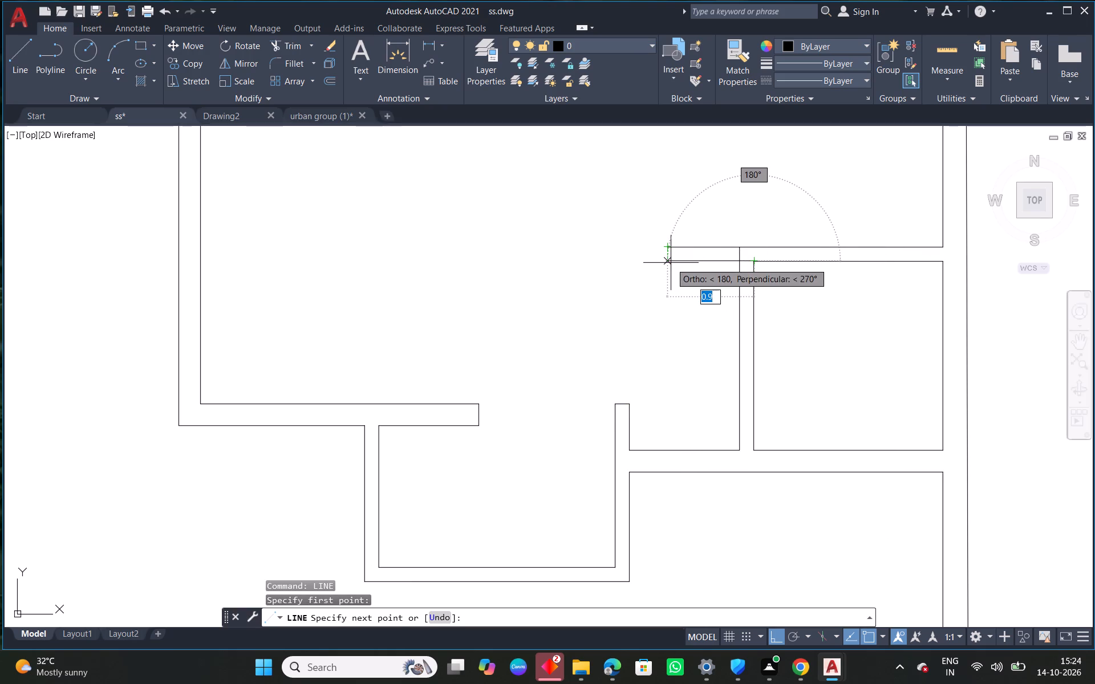
left_click(671, 263)
left_click(671, 250)
right_click(671, 250)
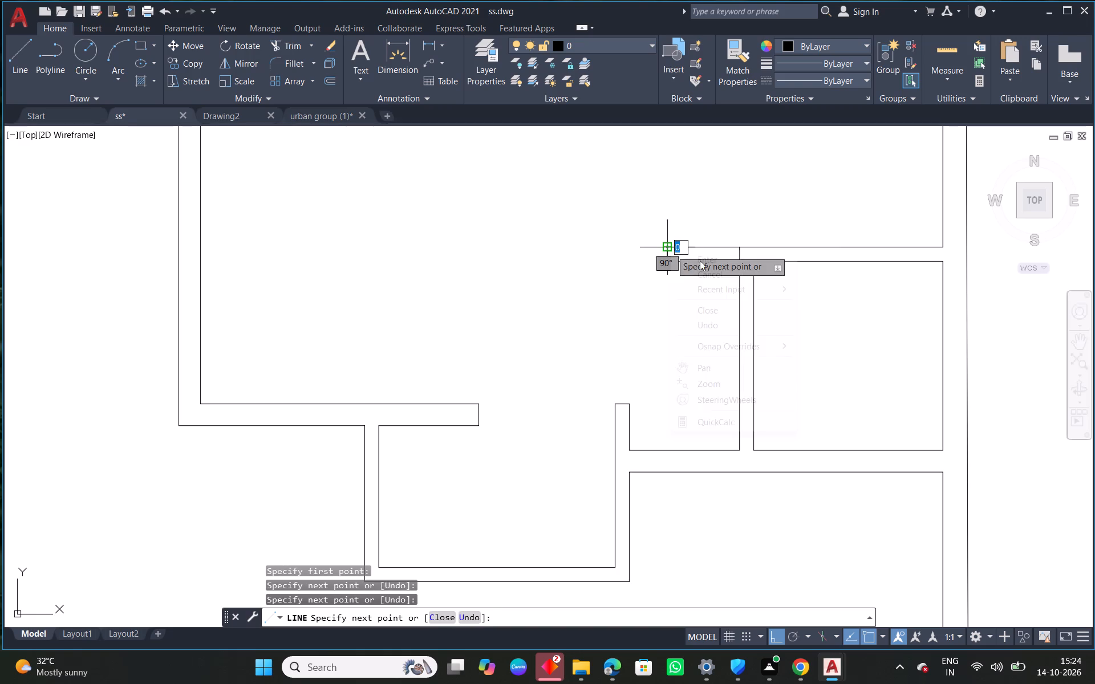
left_click(700, 260)
Trim the lines crossing the junction where the small room's left partition meets the extended top wall.
scroll(673, 253, "up", 2)
middle_click_drag(810, 257, 658, 227)
right_click(640, 220)
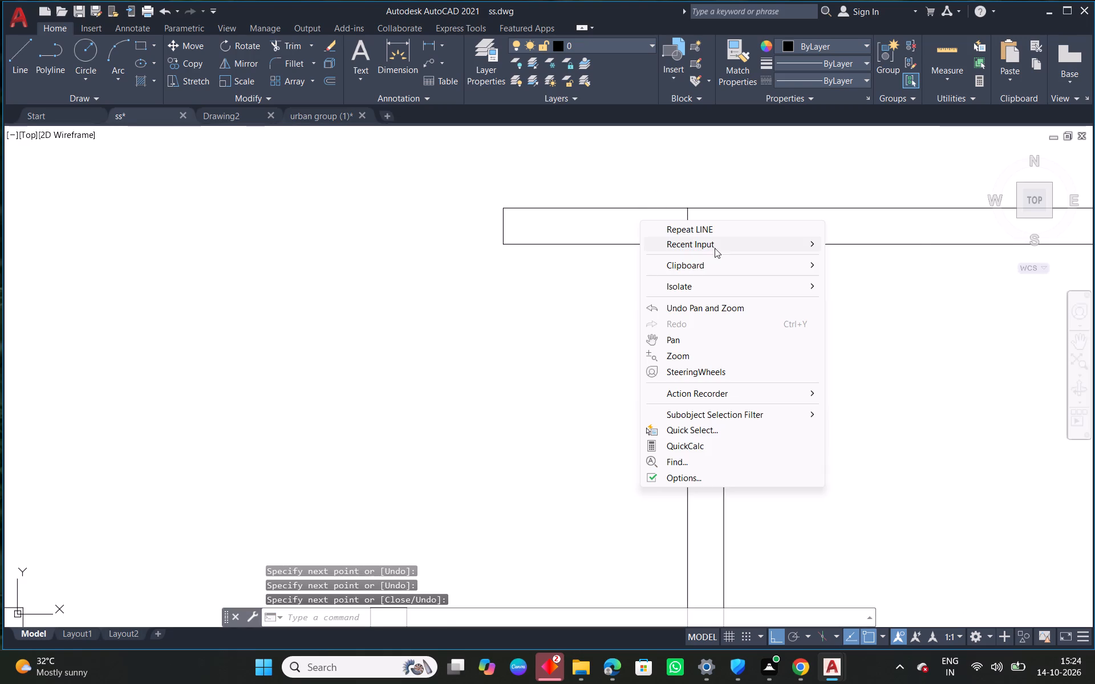
left_click(713, 249)
left_click(814, 249)
left_click(851, 255)
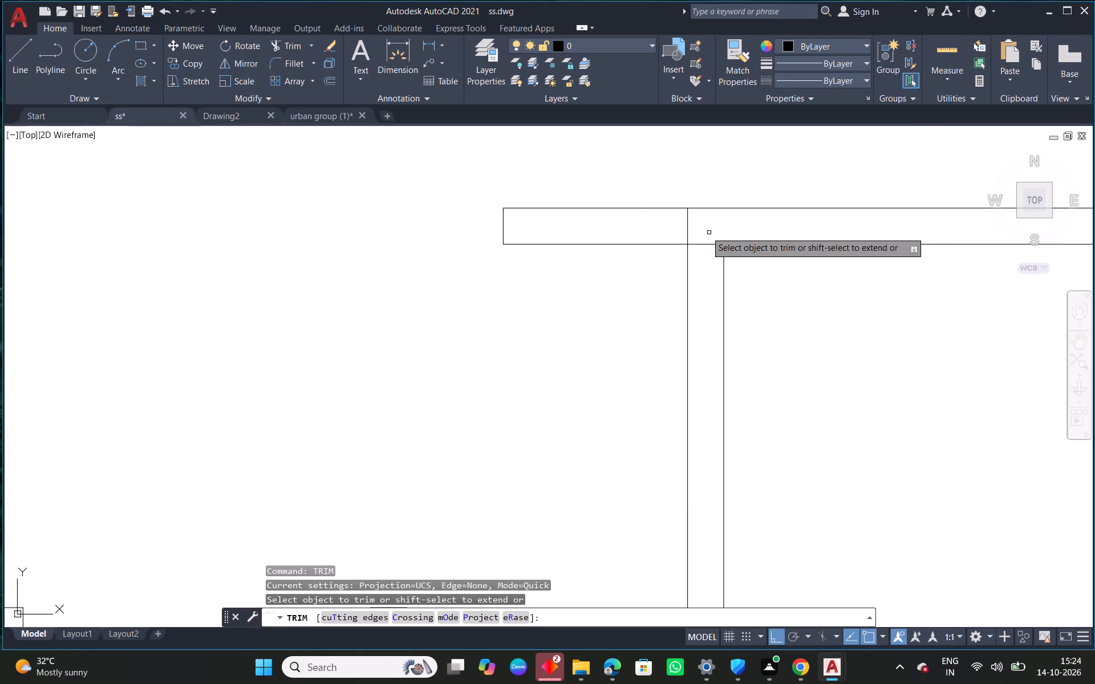
left_click(688, 230)
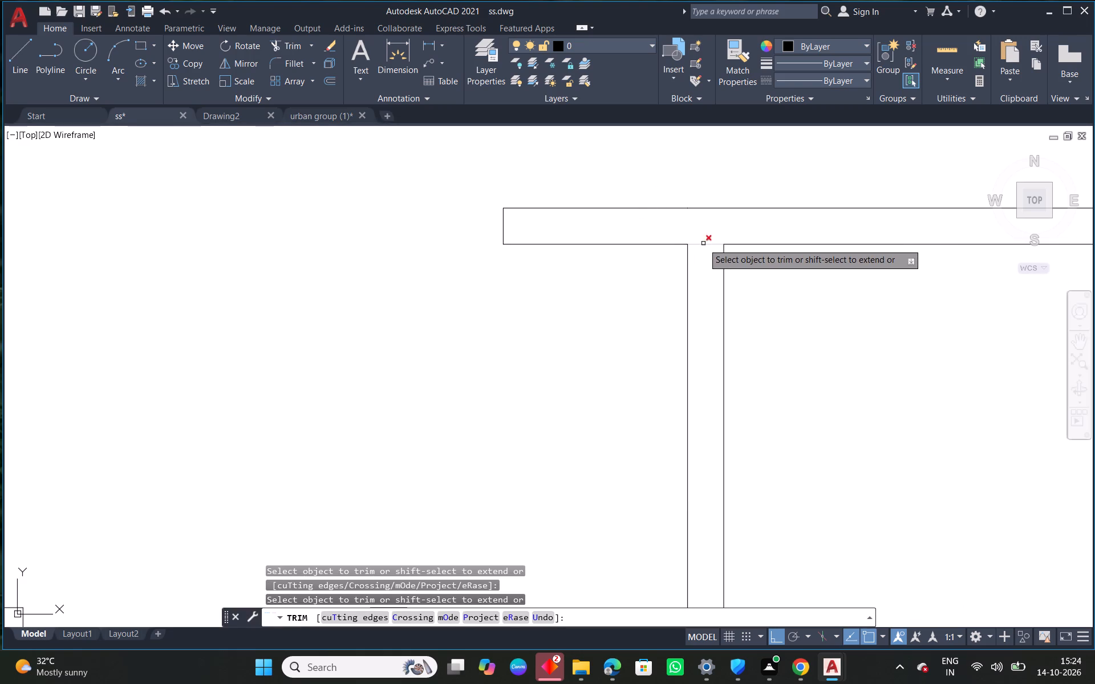
left_click(703, 243)
right_click(704, 243)
left_click(732, 250)
Draw two short lines across the small room's top wall, one near the central wall and one at the left partition's inner face.
scroll(732, 250, "down", 3)
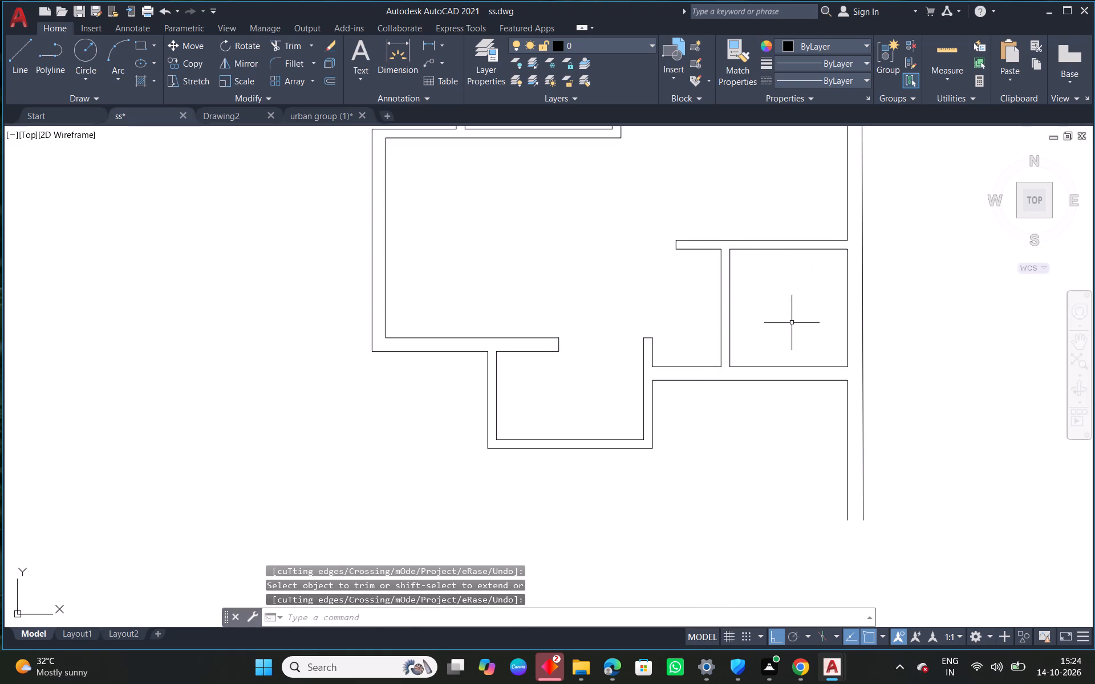
middle_click_drag(797, 325, 779, 286)
middle_click_drag(818, 312, 747, 279)
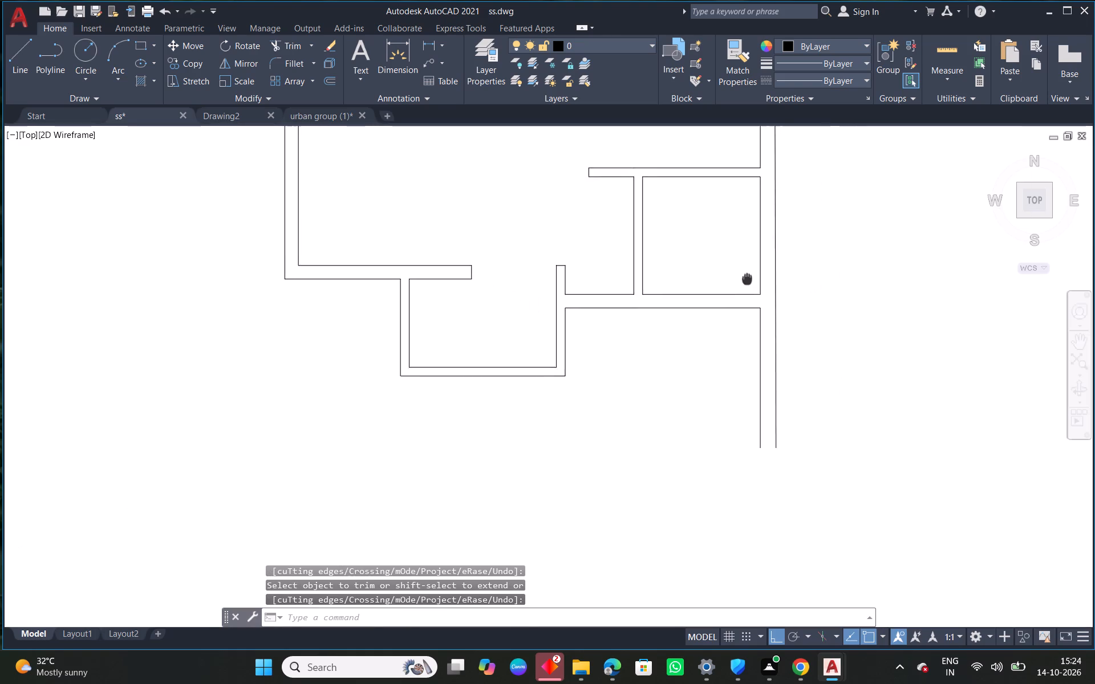
middle_click_drag(747, 279, 714, 268)
scroll(688, 178, "up", 1)
right_click_drag(674, 197, 668, 214)
left_click(708, 245)
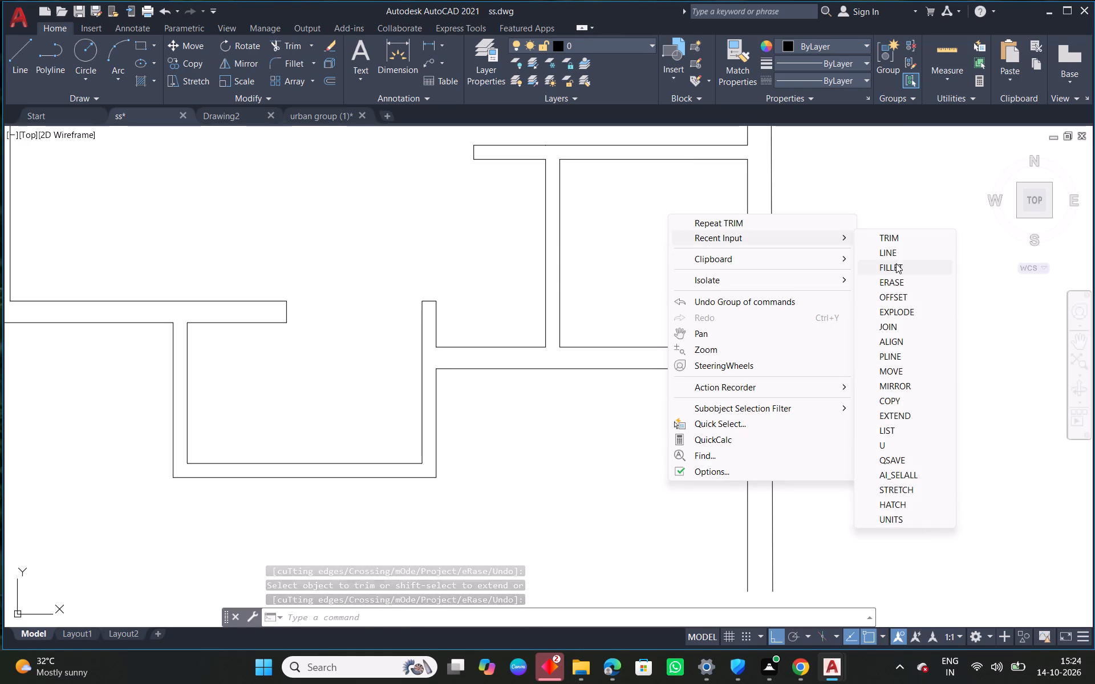
left_click(897, 256)
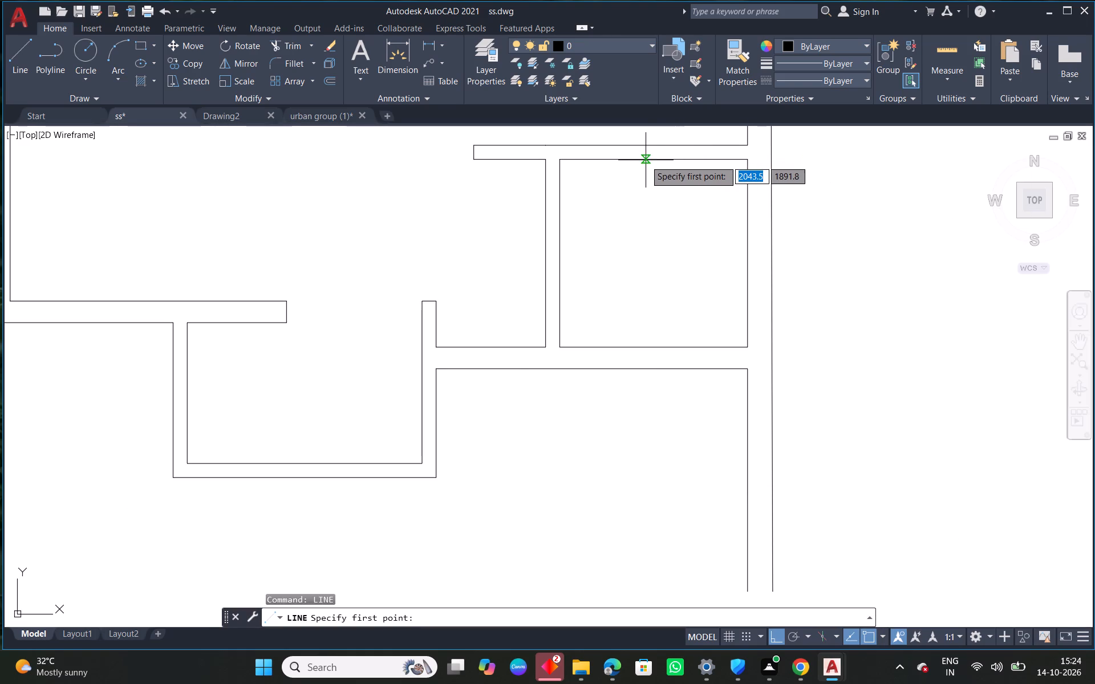
left_click(698, 160)
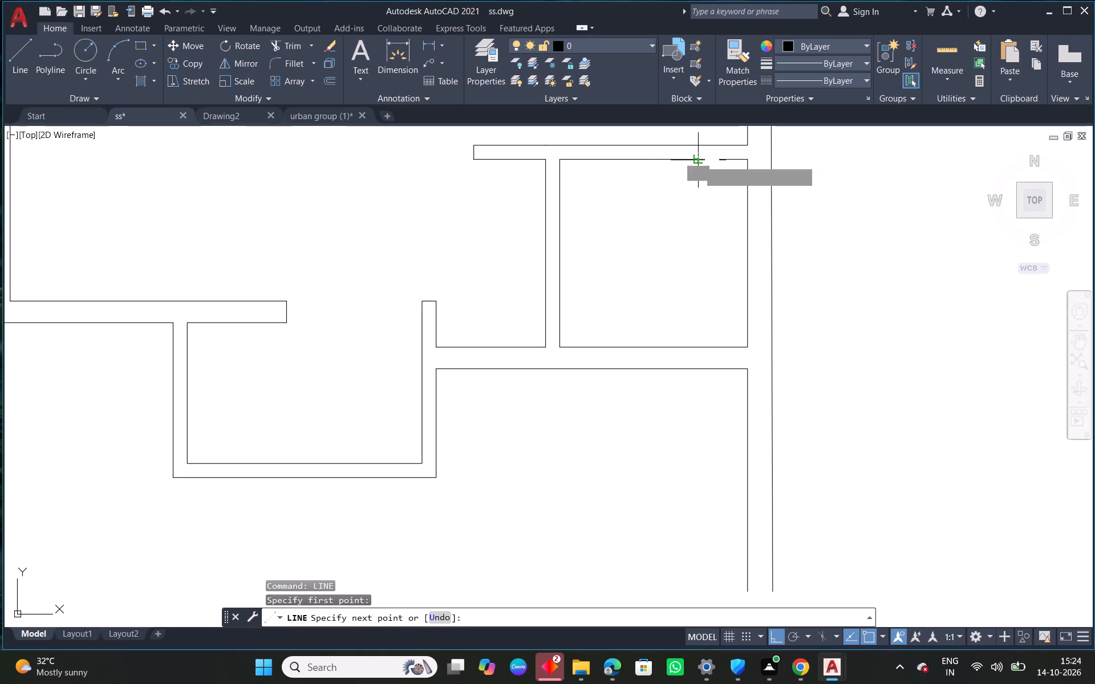
left_click(700, 146)
right_click(700, 146)
left_click(736, 158)
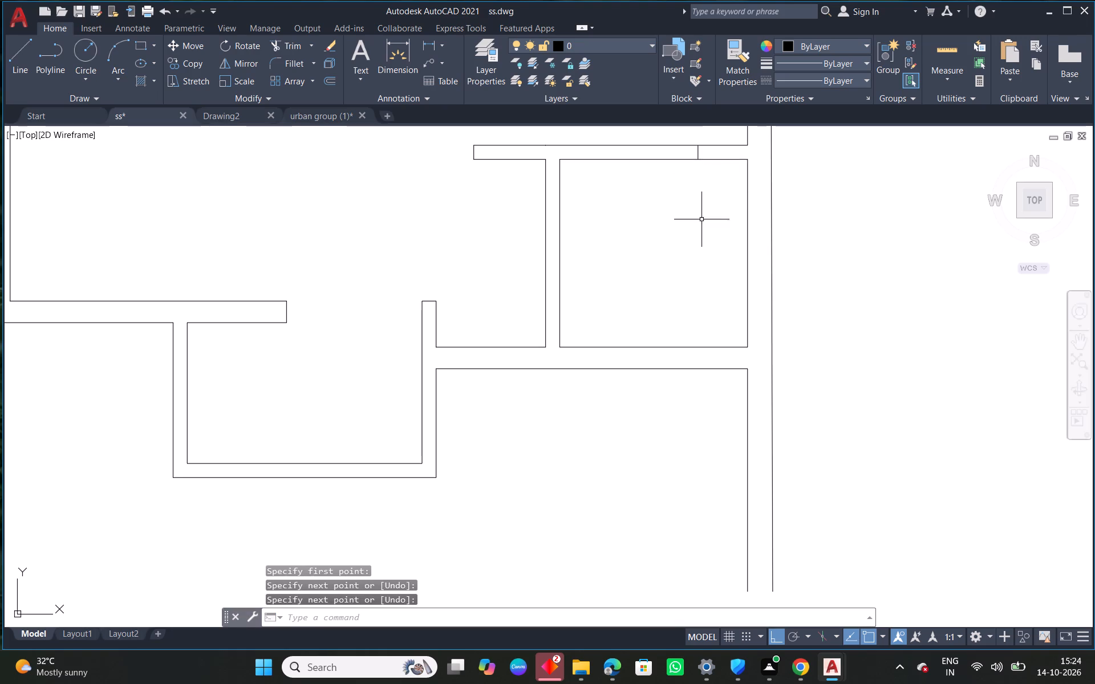
scroll(697, 257, "down", 1)
middle_click_drag(727, 266, 715, 243)
right_click(647, 199)
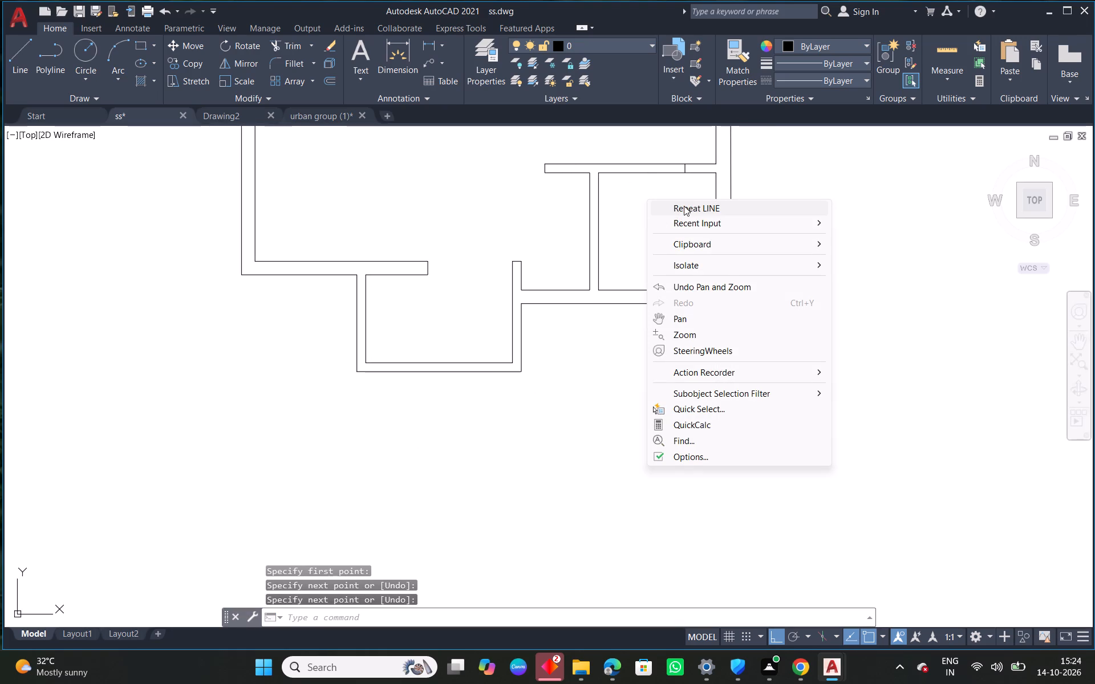
left_click(684, 206)
left_click(600, 177)
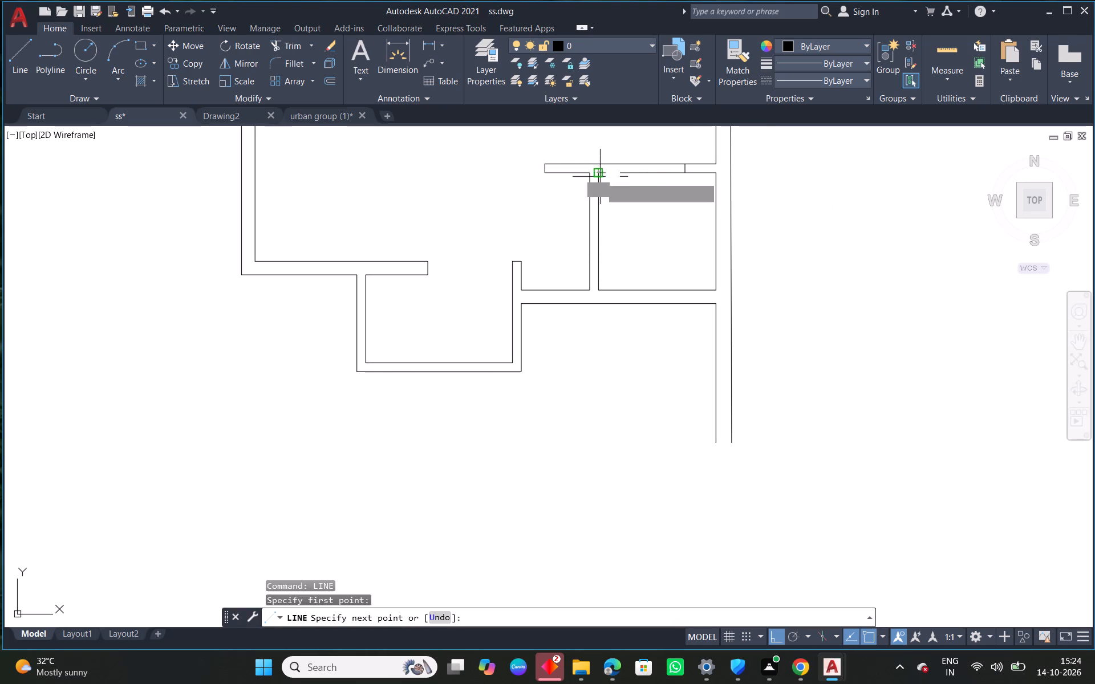
left_click(600, 164)
right_click(600, 164)
left_click(630, 174)
Trim both faces of the small room's top wall between the two short cross lines to form an opening.
right_click(621, 194)
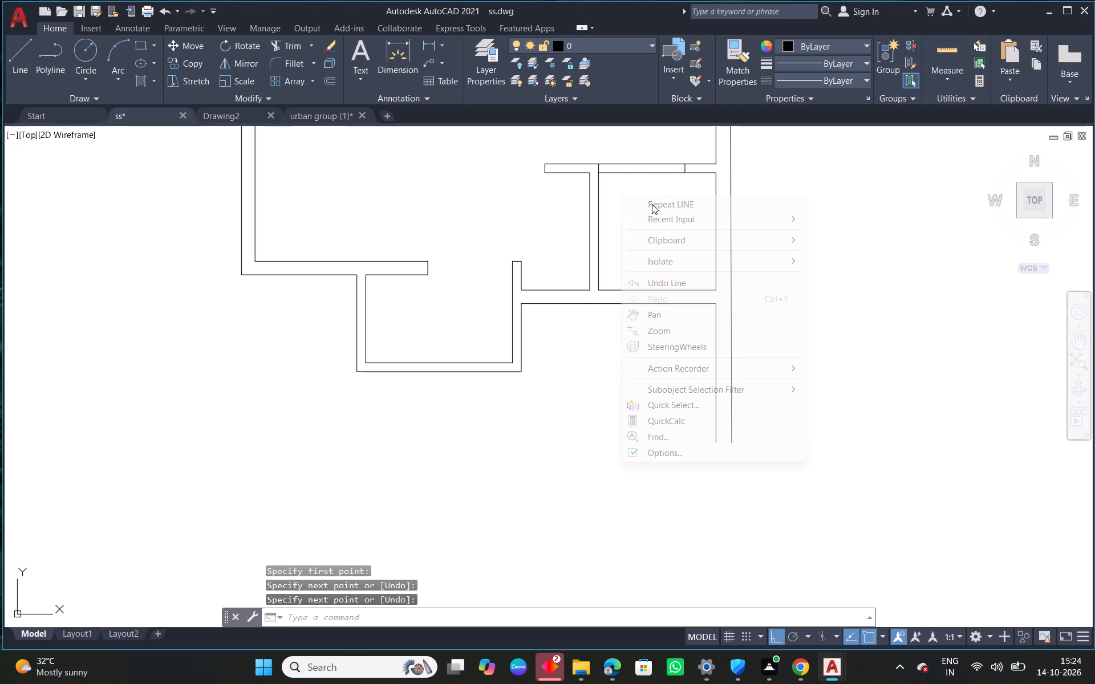
left_click(658, 217)
left_click(832, 235)
left_click_drag(611, 198, 611, 188)
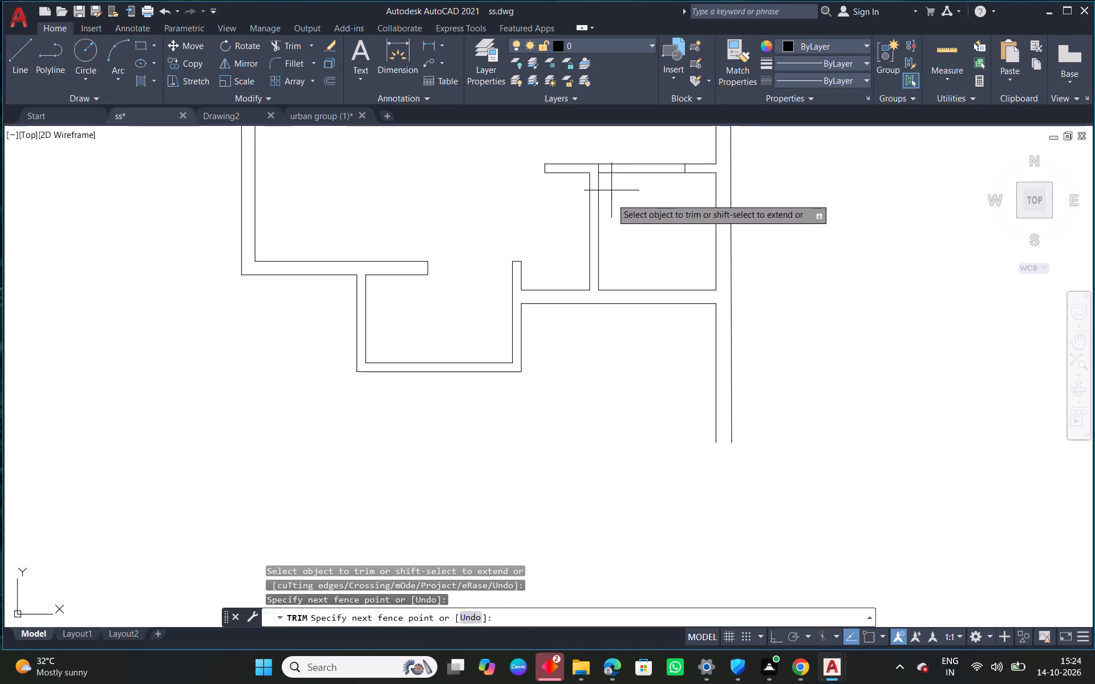
left_click_drag(611, 188, 611, 157)
right_click(611, 157)
left_click(651, 166)
Copy the upper-left unit's kitchen counter, stove and sink into the small room, placing its top corner at the wall stub's lower corner.
scroll(691, 230, "down", 3)
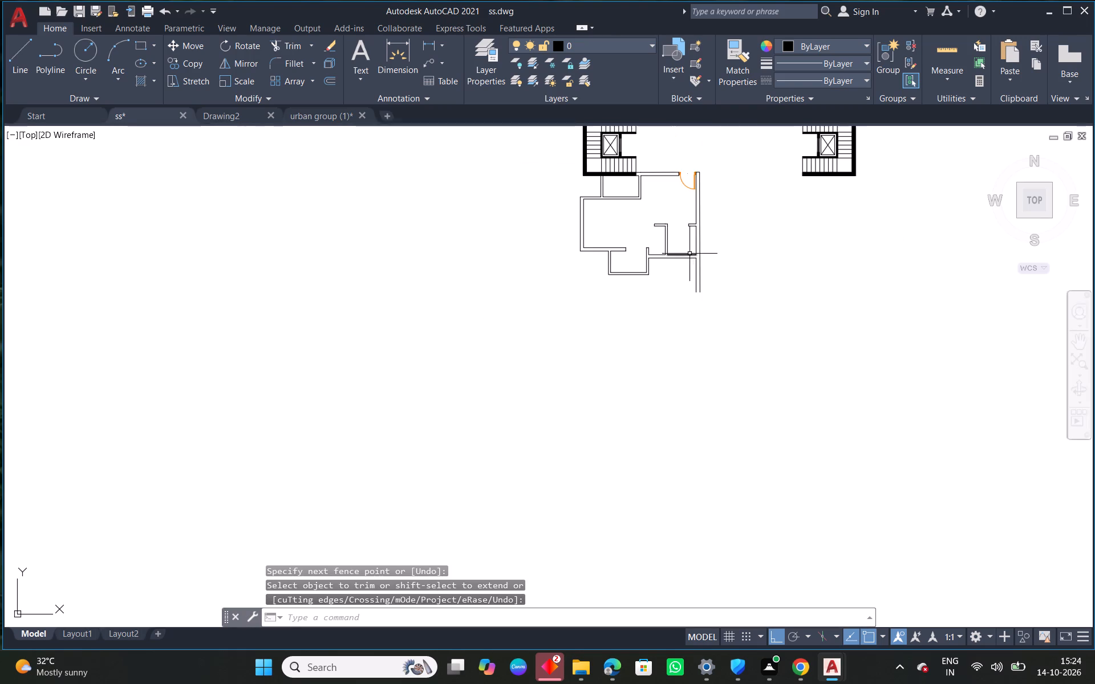
middle_click_drag(692, 196, 619, 325)
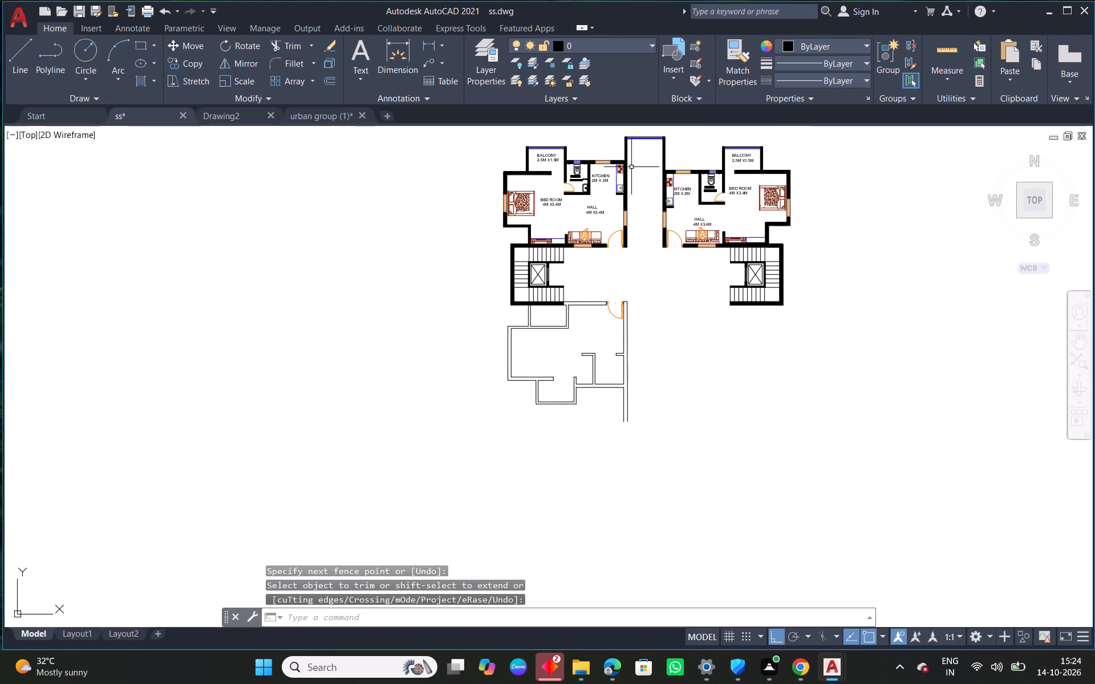
scroll(619, 181, "up", 3)
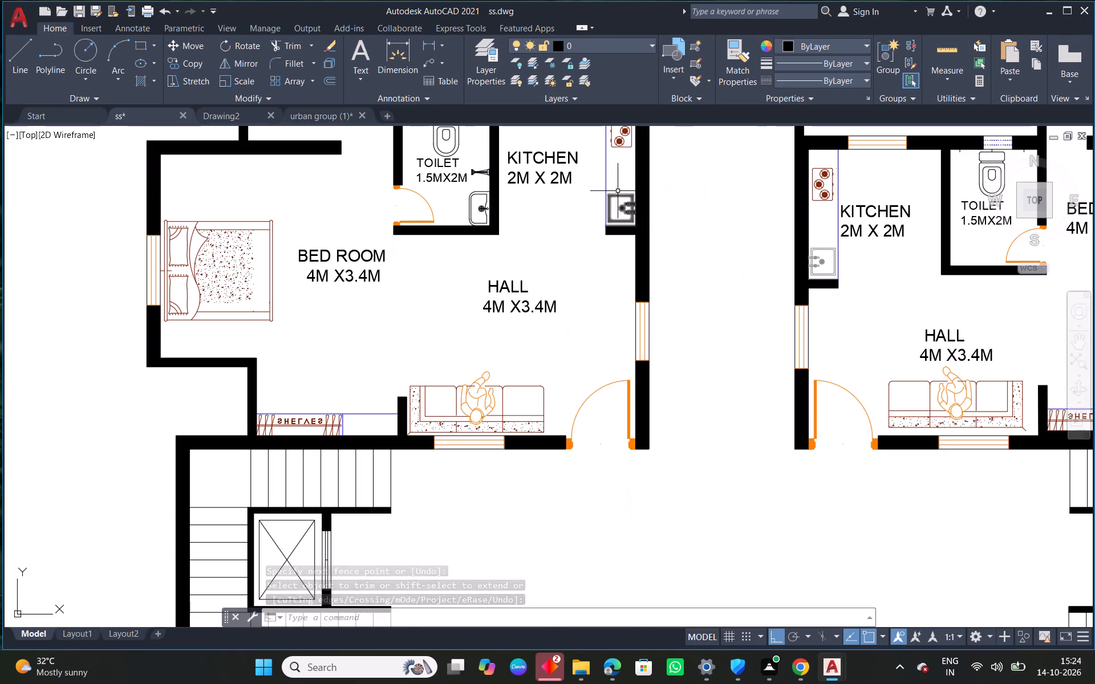
left_click_drag(618, 168, 616, 176)
left_click(594, 211)
middle_click_drag(612, 177, 607, 250)
left_click(617, 204)
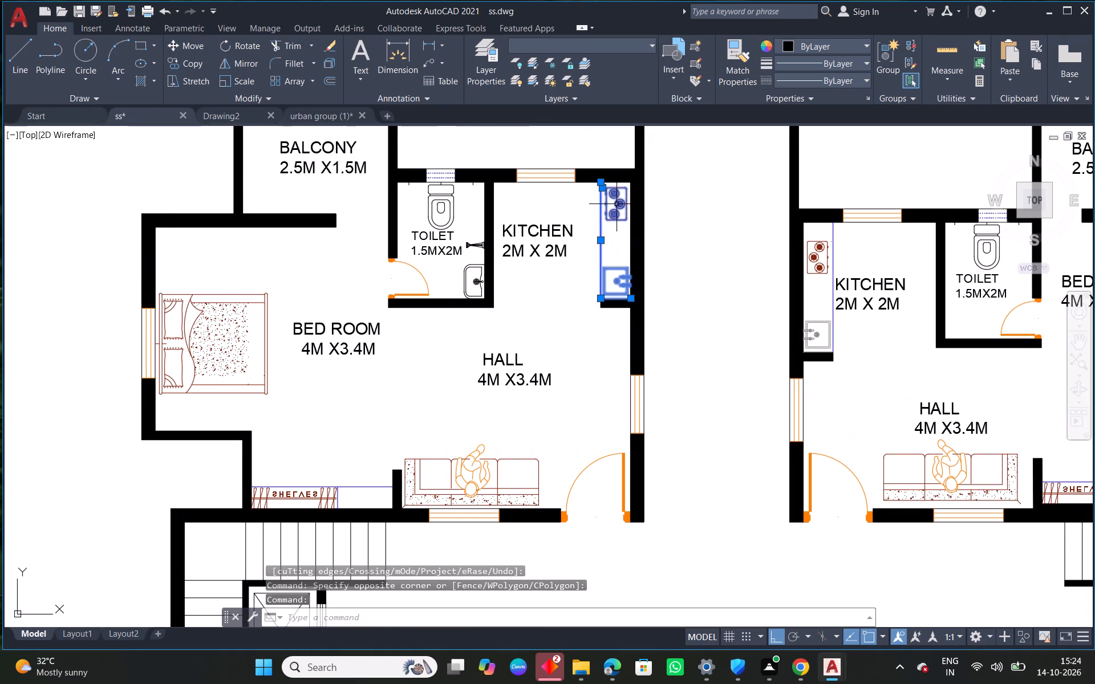
type("CO")
key("space")
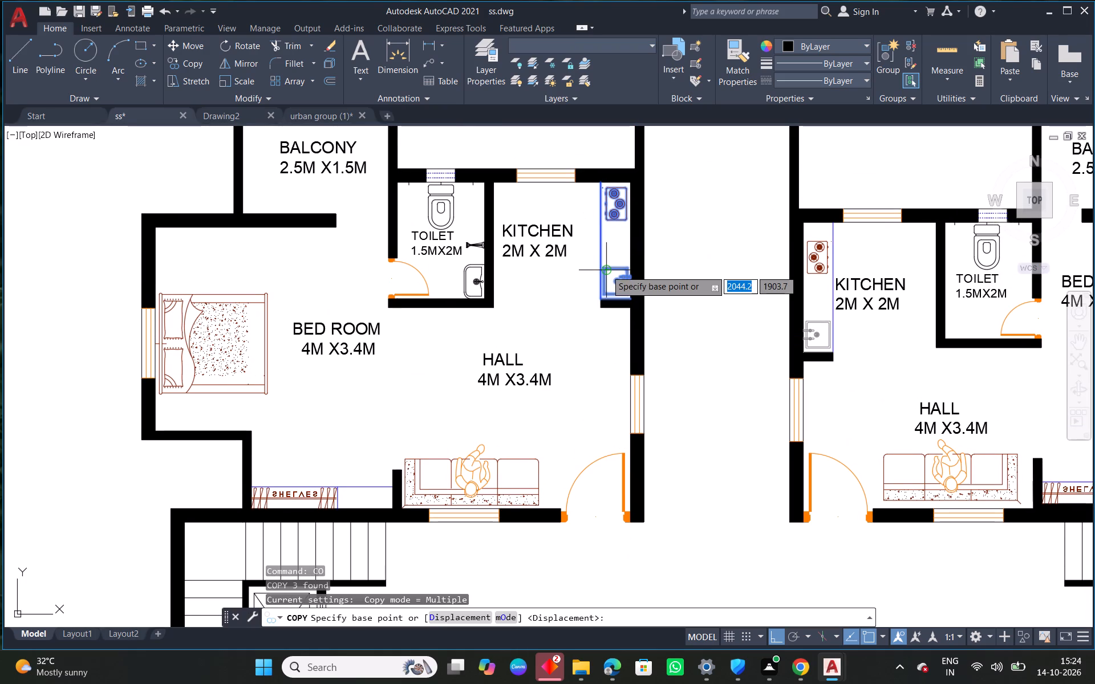
left_click(599, 182)
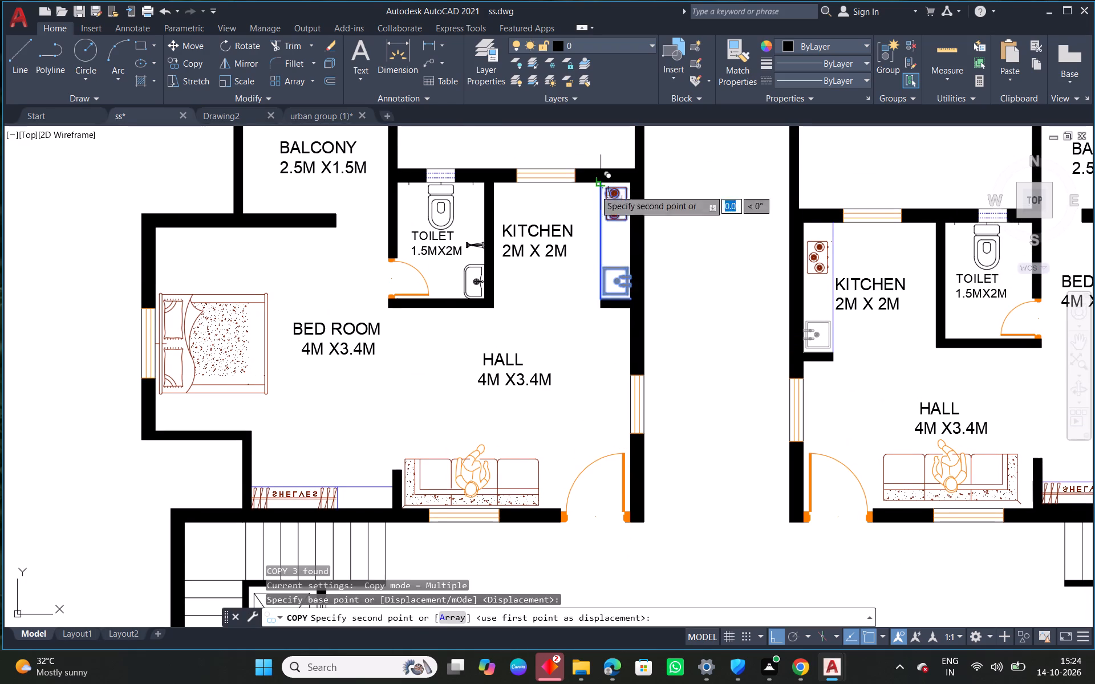
scroll(566, 283, "down", 3)
middle_click_drag(663, 351, 695, 152)
scroll(609, 274, "up", 2)
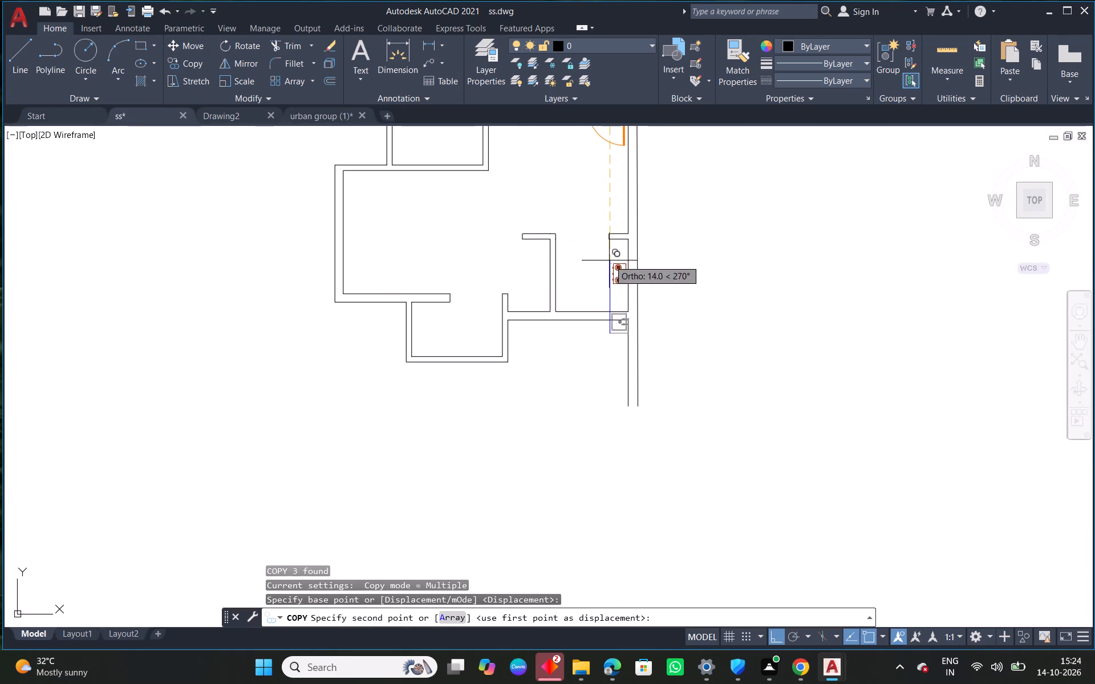
scroll(614, 245, "up", 2)
left_click(598, 228)
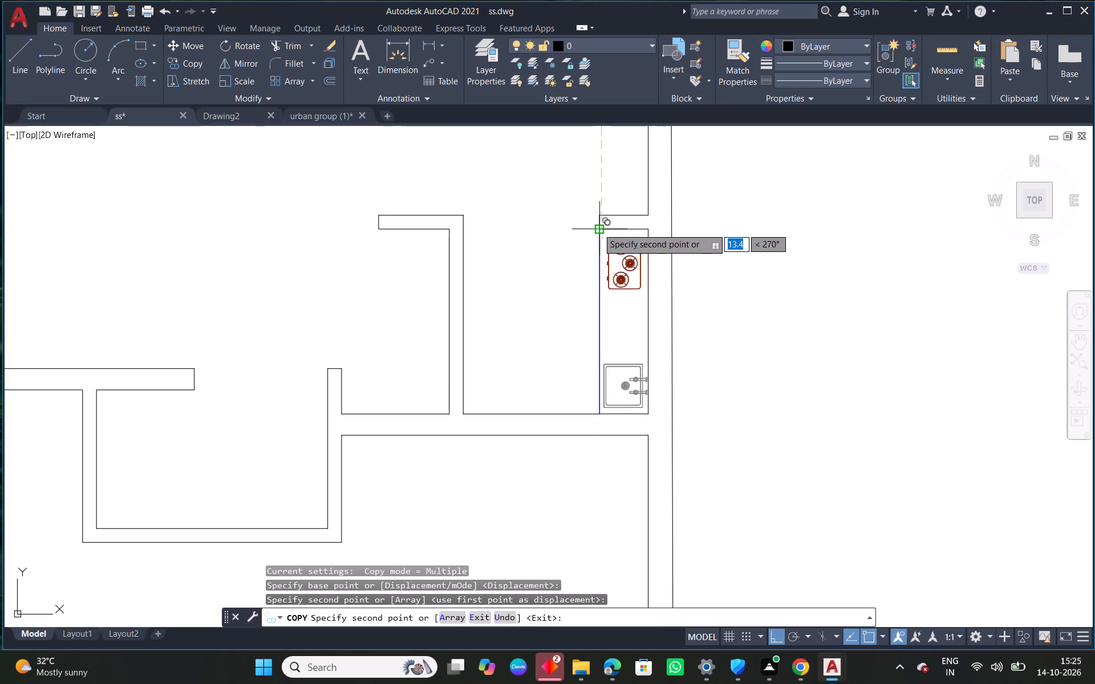
right_click(598, 228)
left_click(627, 239)
Mirror the copied kitchen counter, stove and sink about the counter's lower horizontal edge, erasing the source objects.
scroll(627, 314, "up", 1)
middle_click_drag(622, 333, 626, 282)
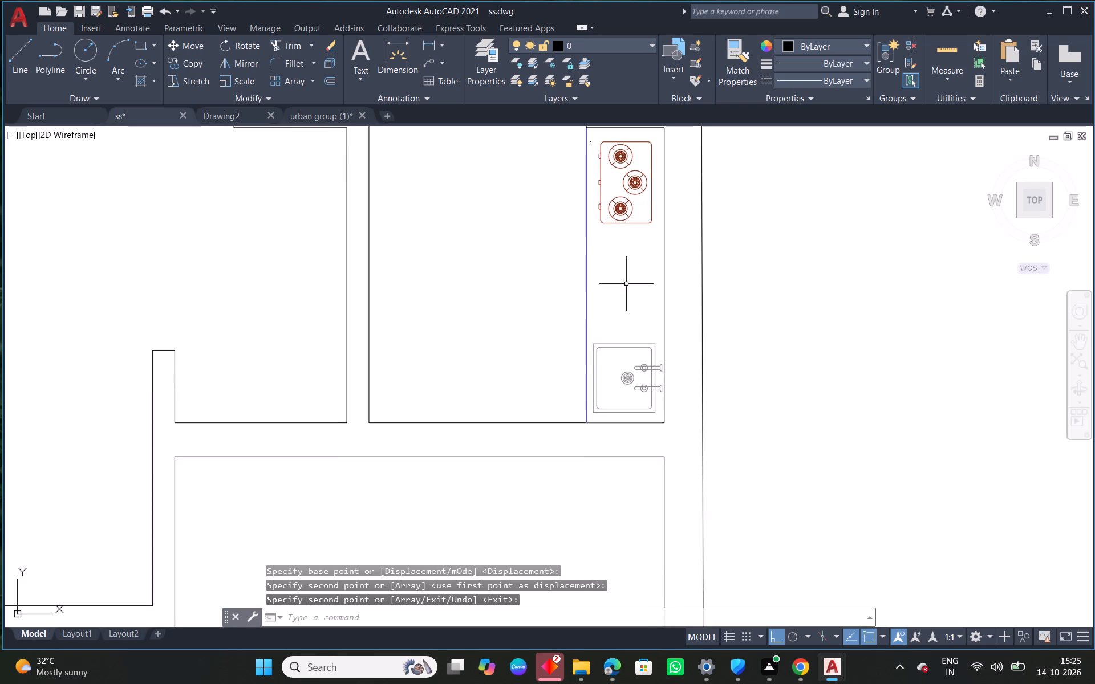
left_click(618, 365)
left_click(574, 163)
scroll(627, 278, "down", 1)
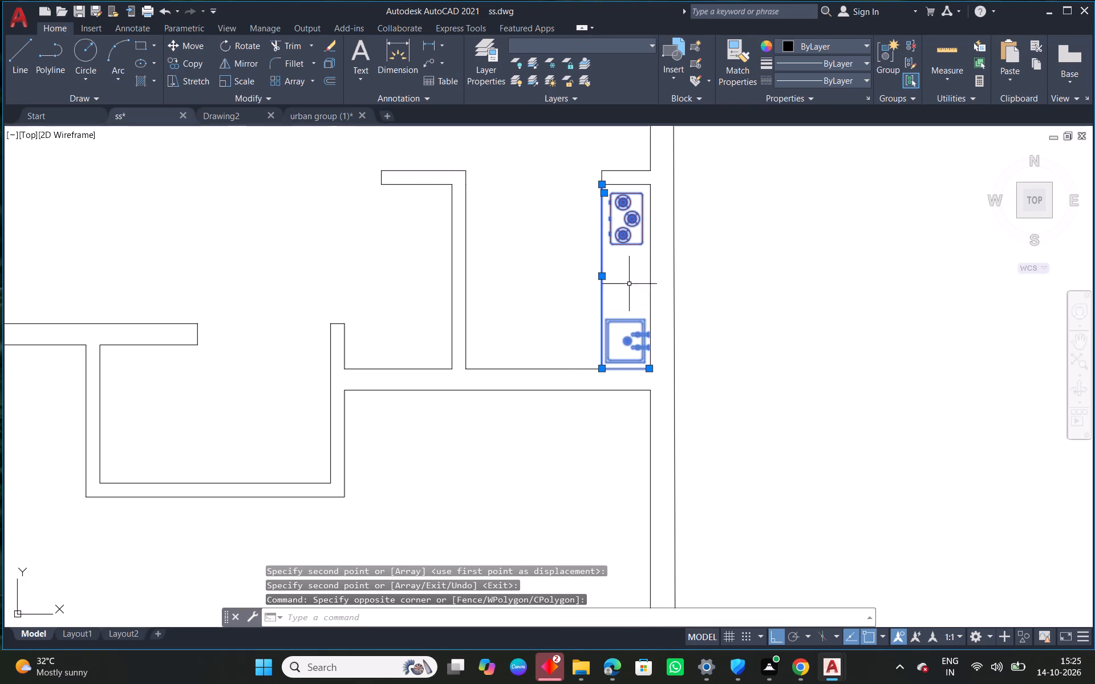
type("MI")
key("space")
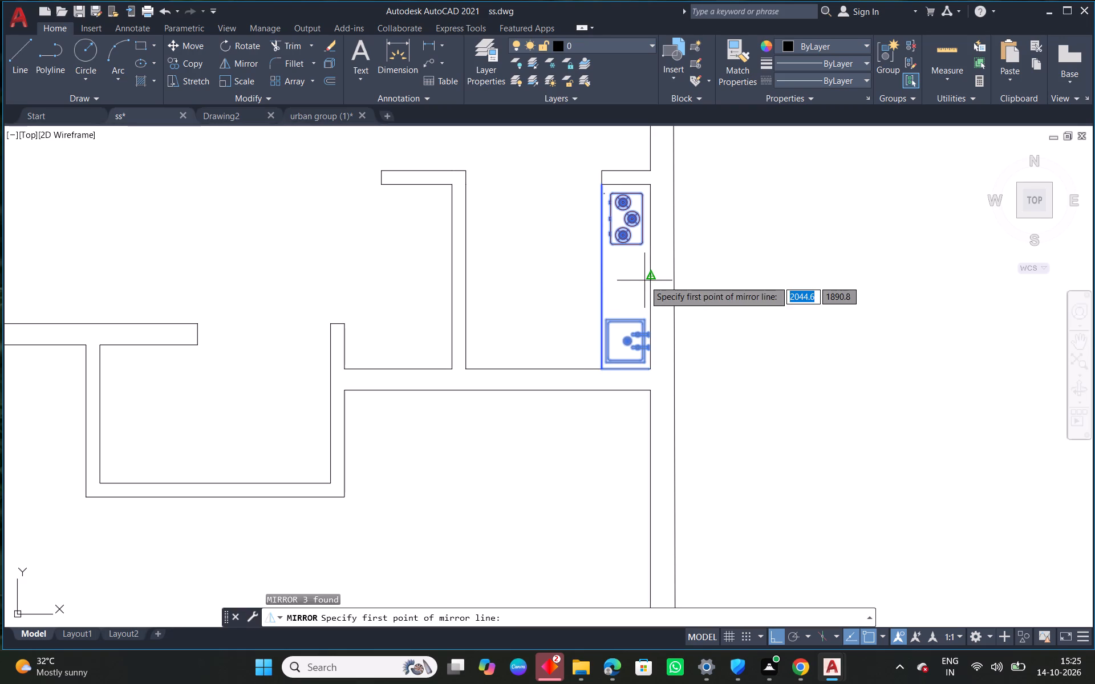
scroll(713, 380, "up", 2)
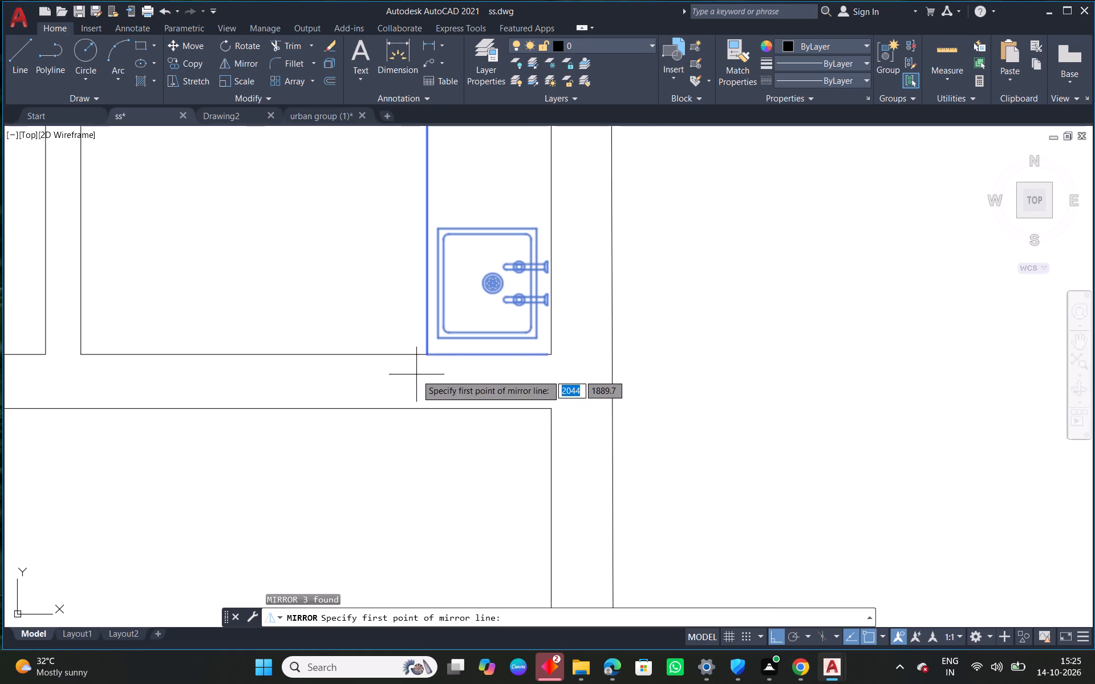
left_click(424, 358)
left_click(546, 358)
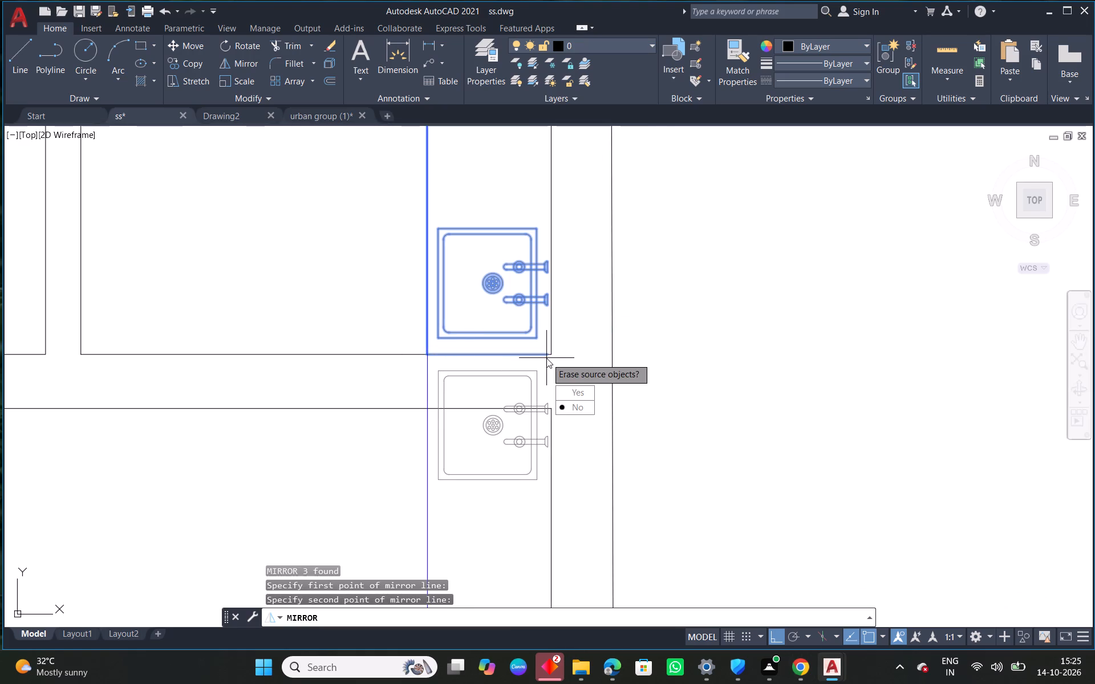
left_click_drag(578, 392, 546, 358)
Move the mirrored kitchen counter, stove and sink up so the counter's top corner meets the wall stub's lower corner.
left_click(471, 389)
left_click(404, 390)
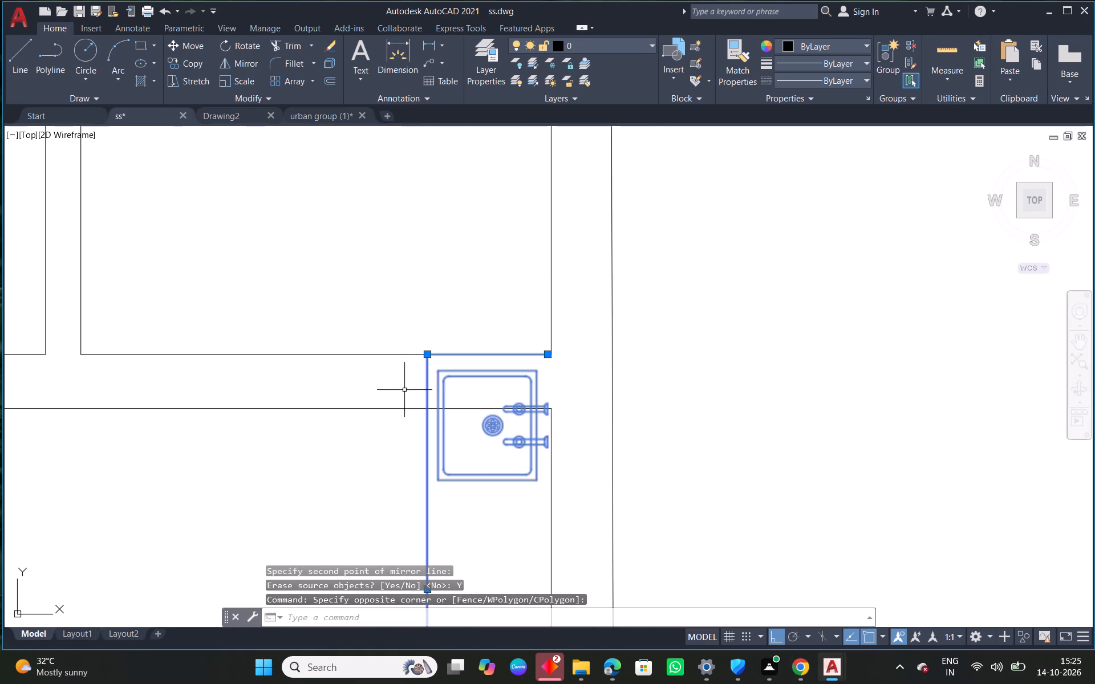
scroll(465, 406, "down", 3)
middle_click_drag(476, 447, 485, 353)
left_click_drag(484, 369, 464, 395)
left_click(445, 416)
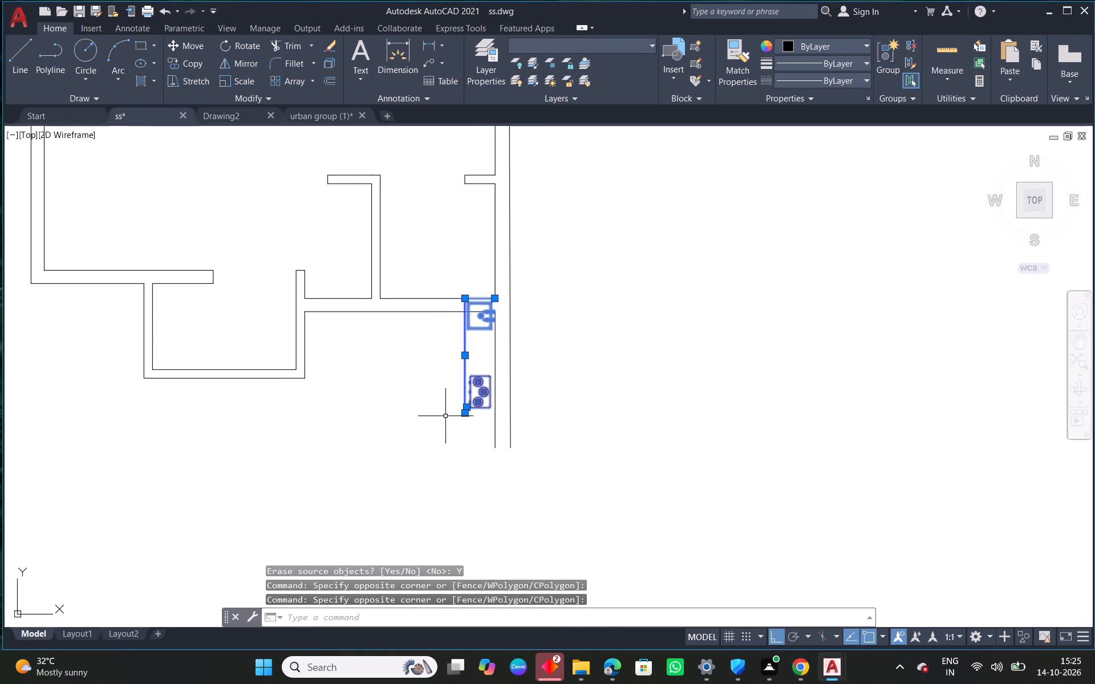
left_click(192, 47)
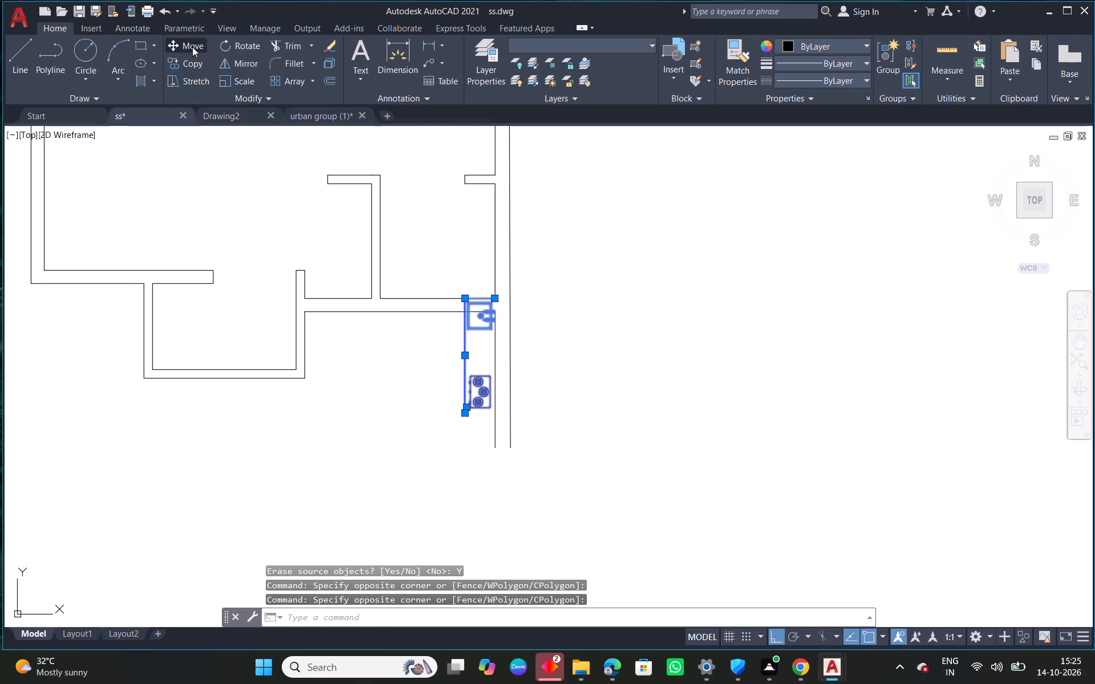
scroll(500, 321, "up", 2)
left_click(483, 262)
scroll(485, 209, "down", 2)
middle_click_drag(489, 207, 445, 420)
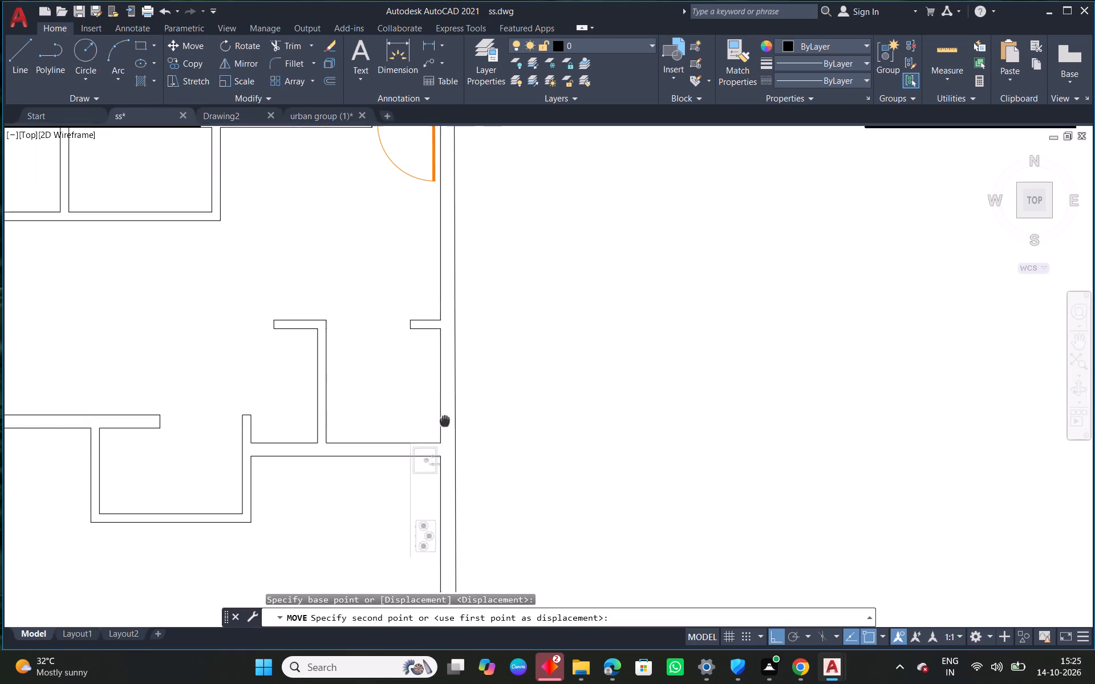
middle_click_drag(445, 420, 445, 421)
scroll(447, 325, "up", 2)
left_click(421, 335)
Shift the lower kitchen's stove sideways so its insertion point lies on the counter's front edge.
scroll(477, 371, "down", 2)
middle_click_drag(512, 468, 551, 360)
scroll(460, 353, "up", 4)
left_click(524, 383)
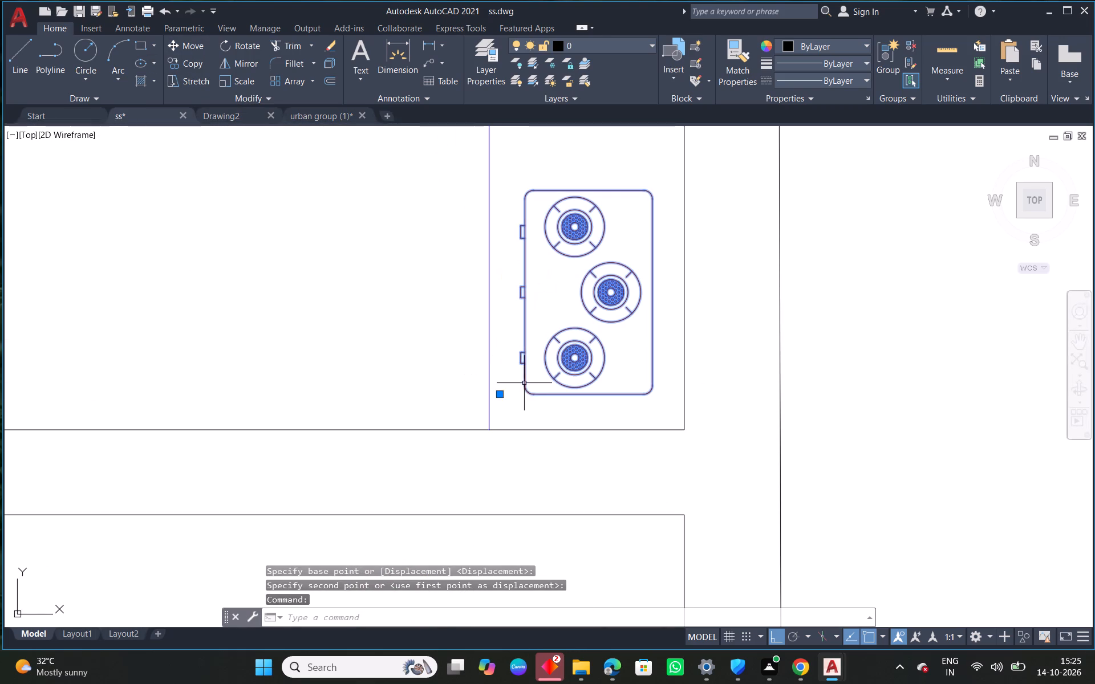
left_click(499, 395)
left_click(486, 398)
scroll(555, 396, "down", 3)
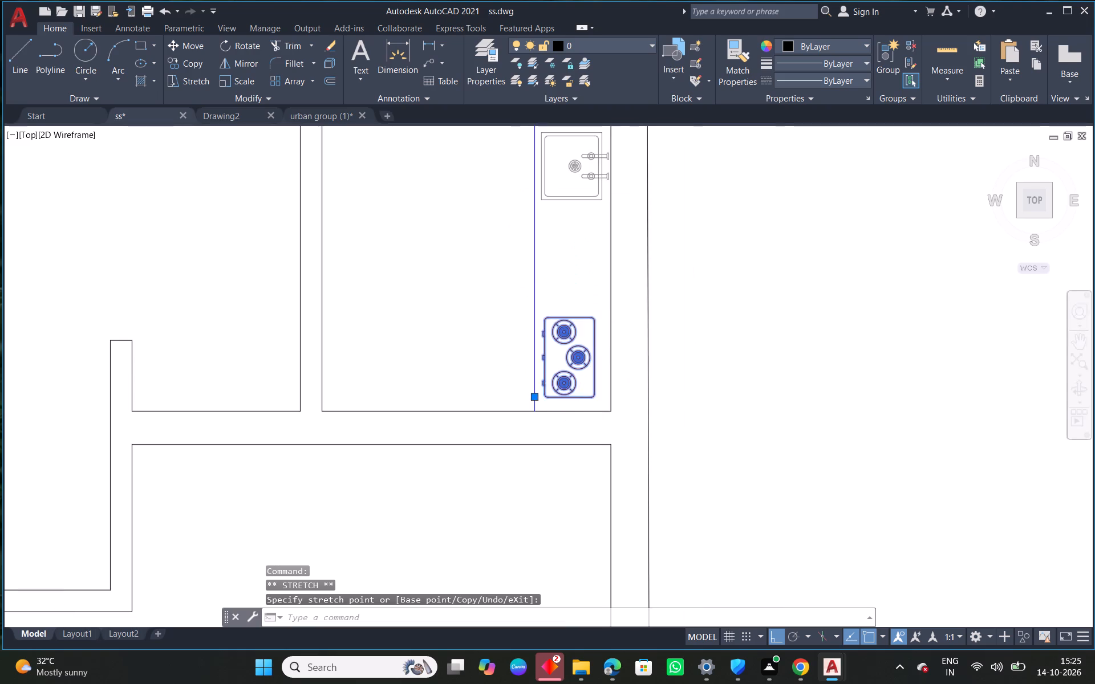
middle_click_drag(653, 380, 658, 451)
scroll(658, 452, "down", 1)
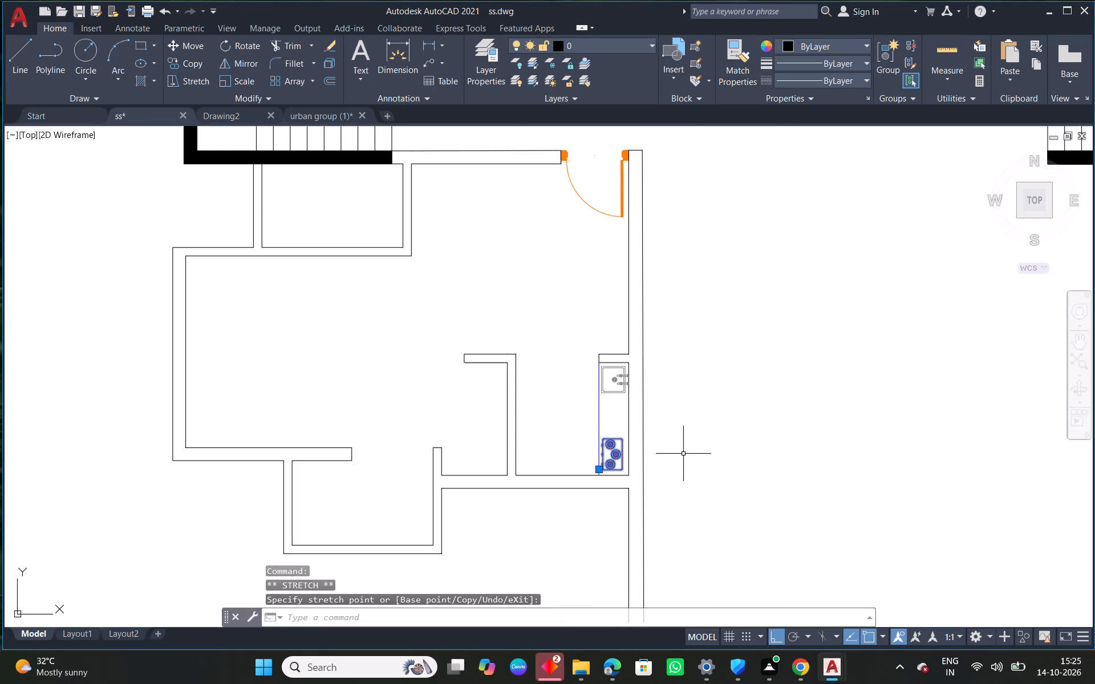
key("Escape")
Copy the upper-left unit's "KITCHEN 2M X 2M" label into the lower kitchen beside the counter, with Ortho off.
scroll(700, 313, "down", 1)
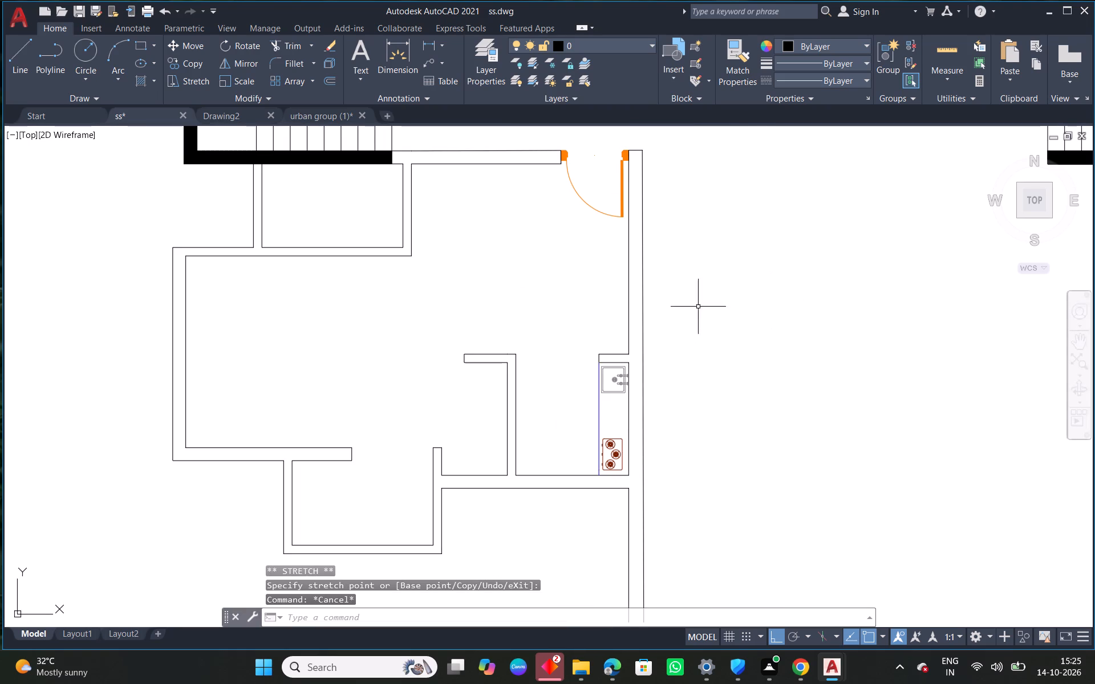
scroll(700, 313, "down", 2)
middle_click_drag(739, 275, 698, 303)
scroll(615, 218, "up", 2)
middle_click_drag(630, 189, 623, 227)
scroll(608, 191, "up", 1)
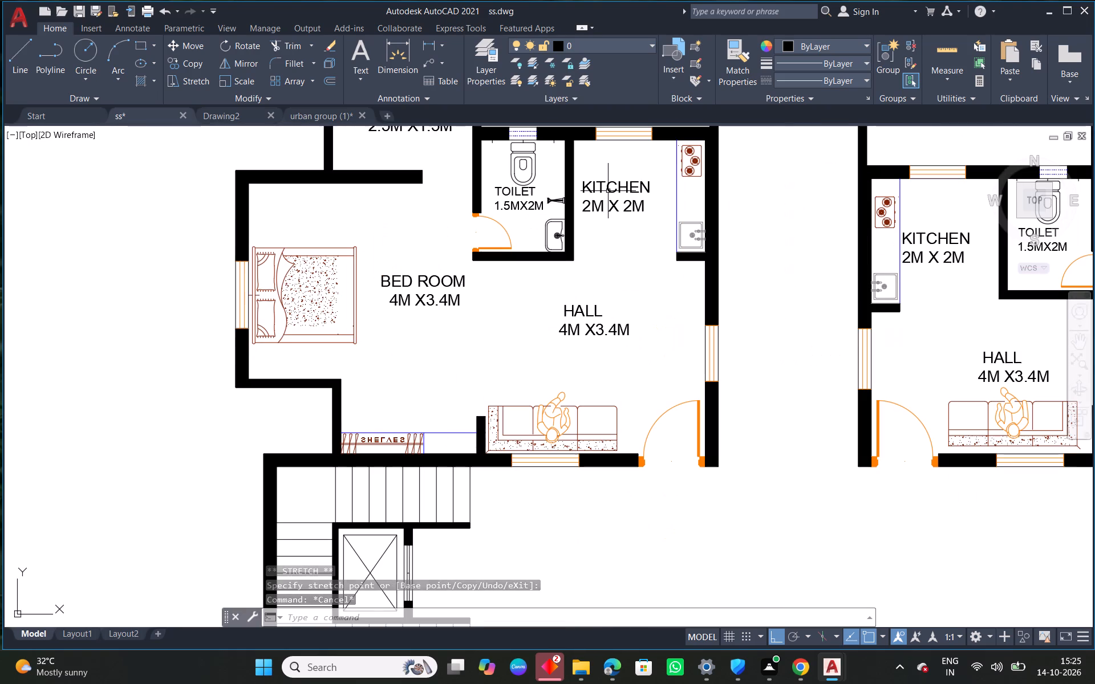
left_click(609, 188)
left_click(192, 62)
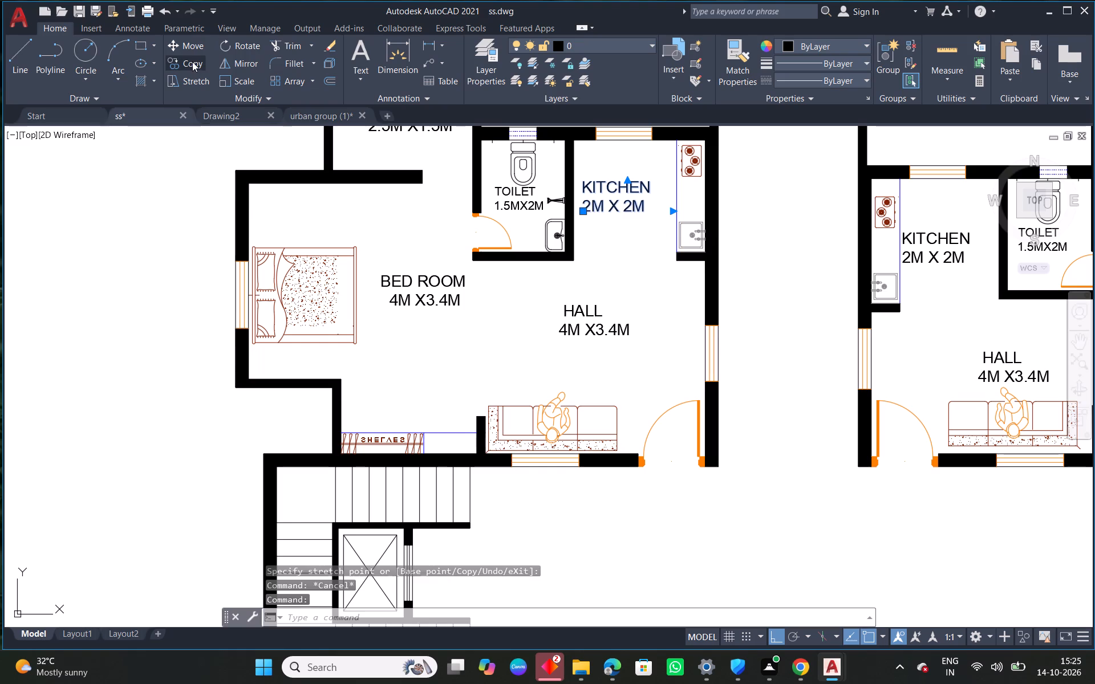
left_click(617, 209)
scroll(642, 271, "down", 4)
middle_click_drag(680, 408, 679, 266)
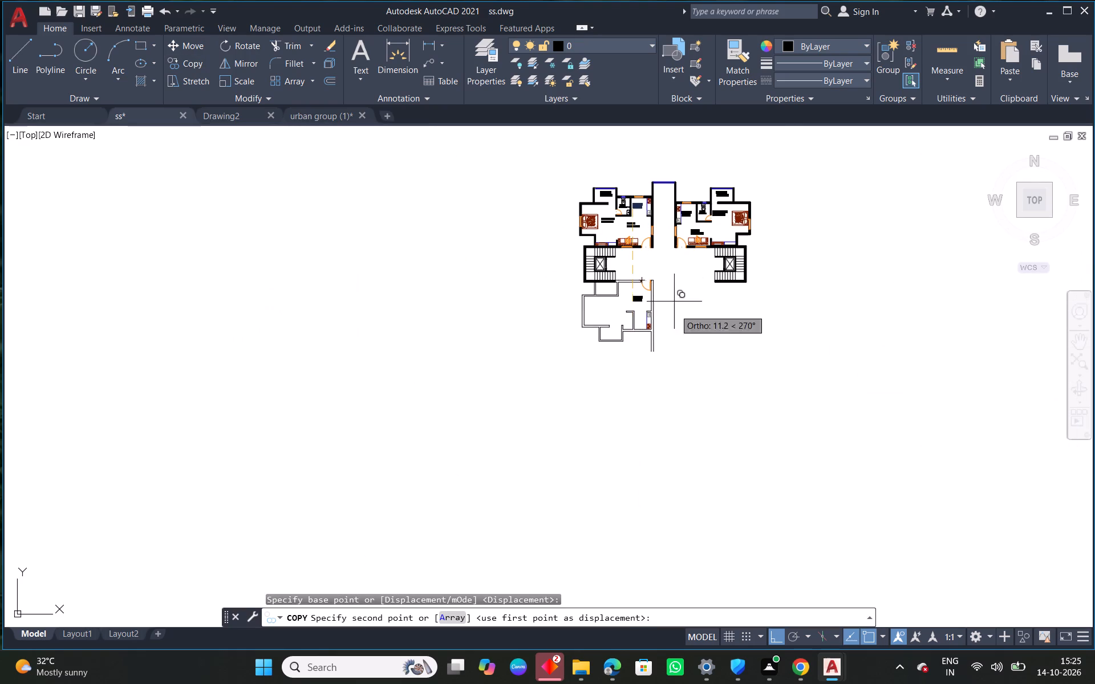
scroll(591, 313, "up", 2)
scroll(733, 378, "up", 1)
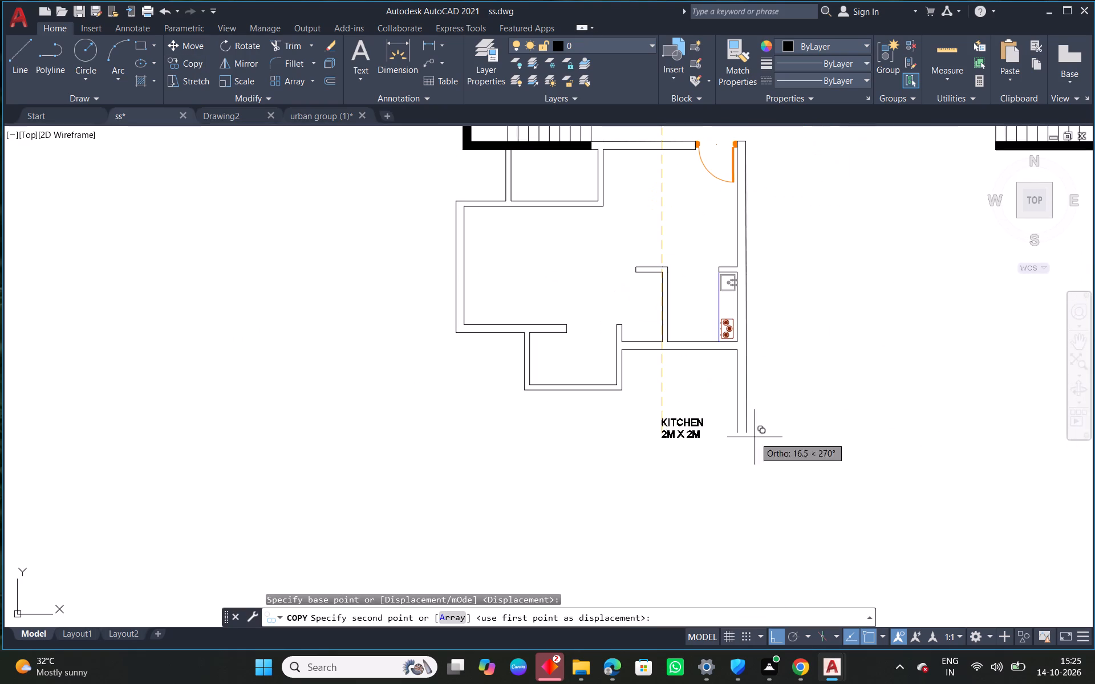
left_click(781, 641)
scroll(662, 282, "up", 3)
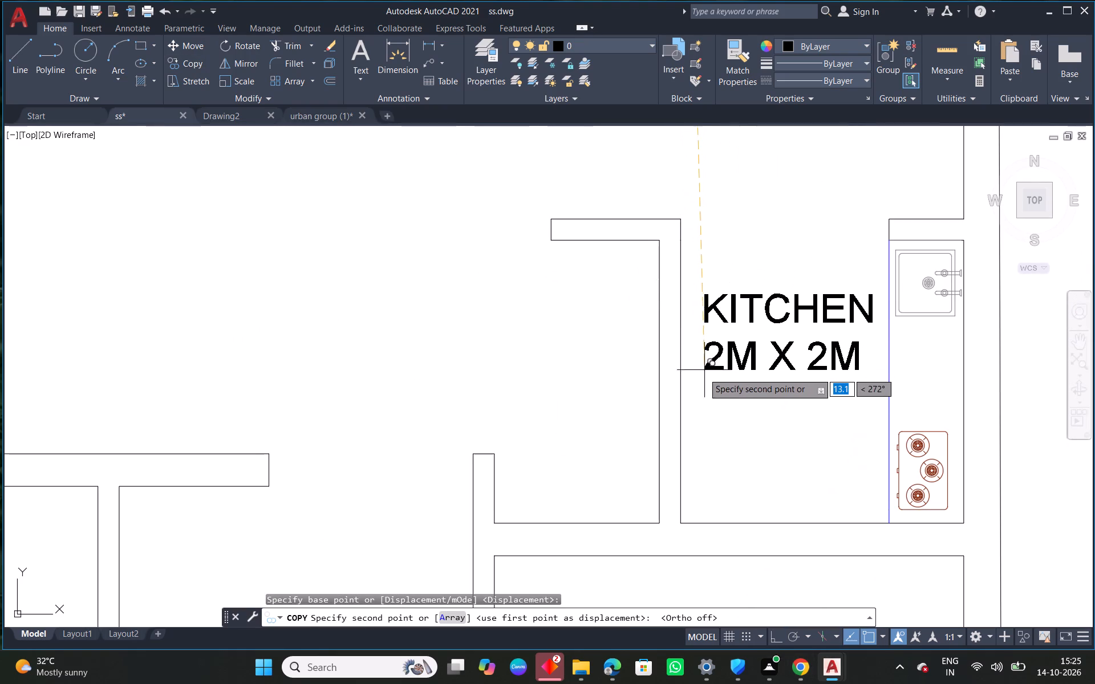
left_click(702, 377)
right_click(703, 374)
left_click(735, 383)
Copy the upper-right unit's "HALL 4M X3.4M" label to the space above the shelves in the upper-left unit.
scroll(708, 400, "down", 2)
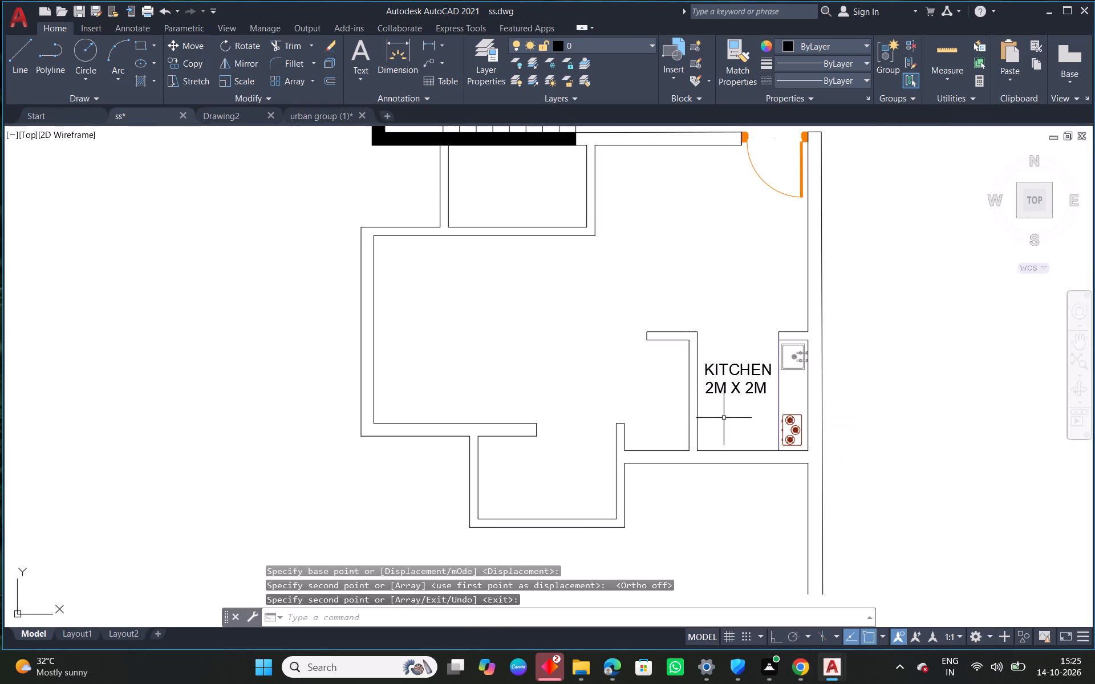
middle_click_drag(791, 351, 735, 383)
middle_click_drag(648, 402, 686, 458)
scroll(696, 458, "down", 2)
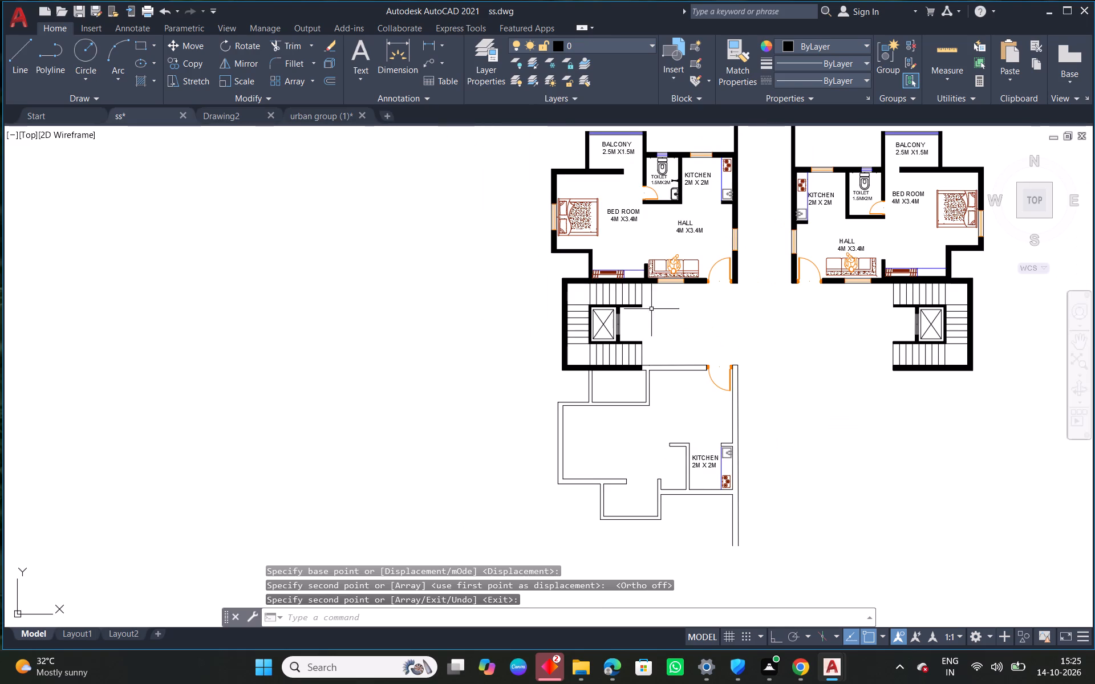
middle_click_drag(853, 284, 833, 306)
scroll(922, 202, "up", 2)
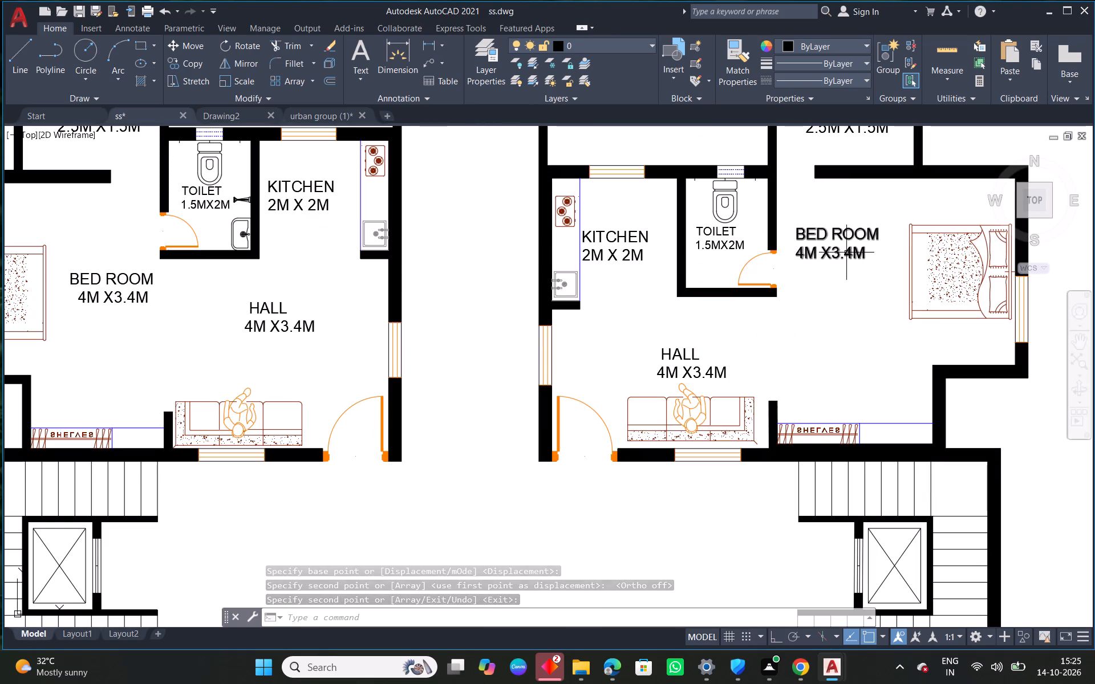
left_click(683, 360)
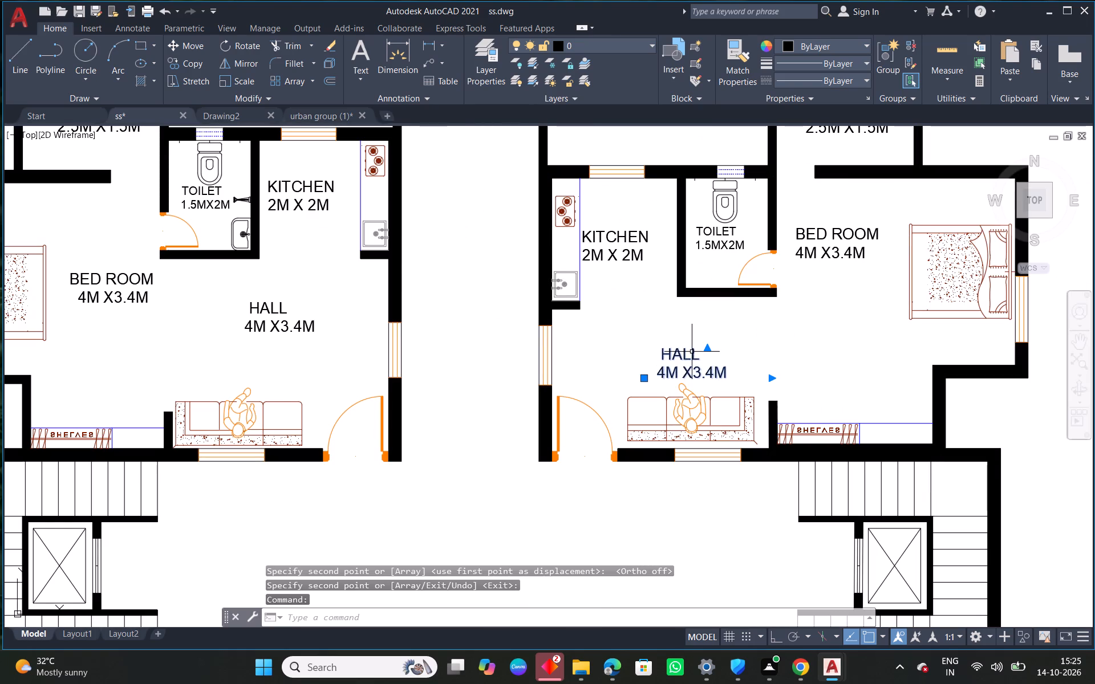
type("CO")
key("space")
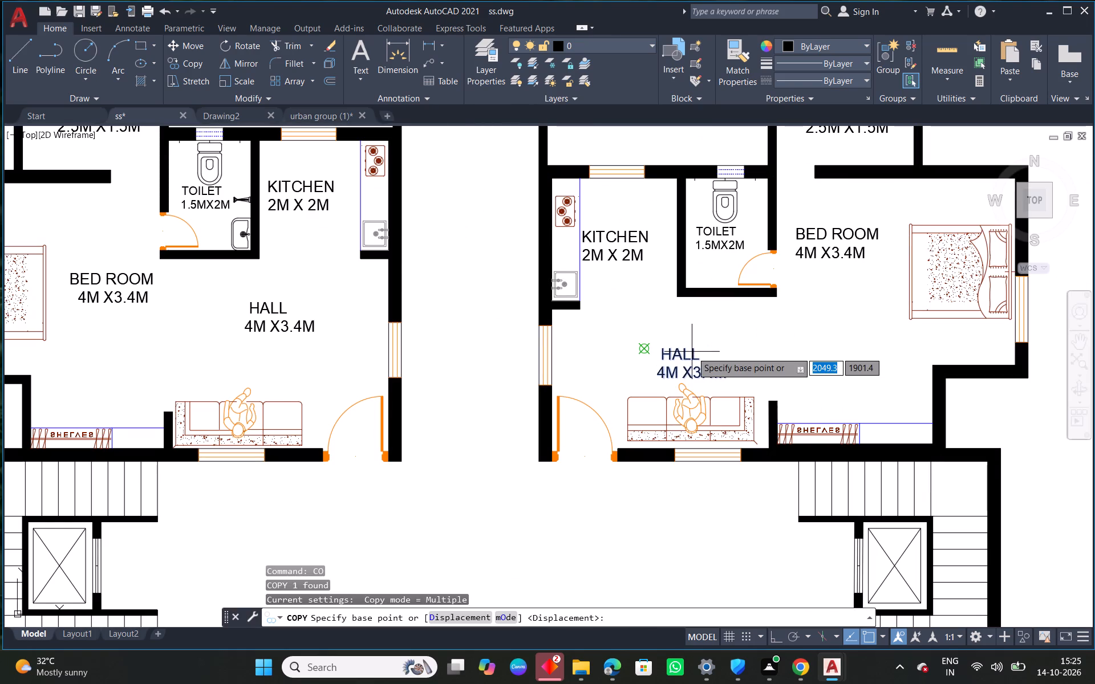
left_click(692, 352)
middle_click_drag(228, 392, 607, 270)
scroll(470, 273, "up", 2)
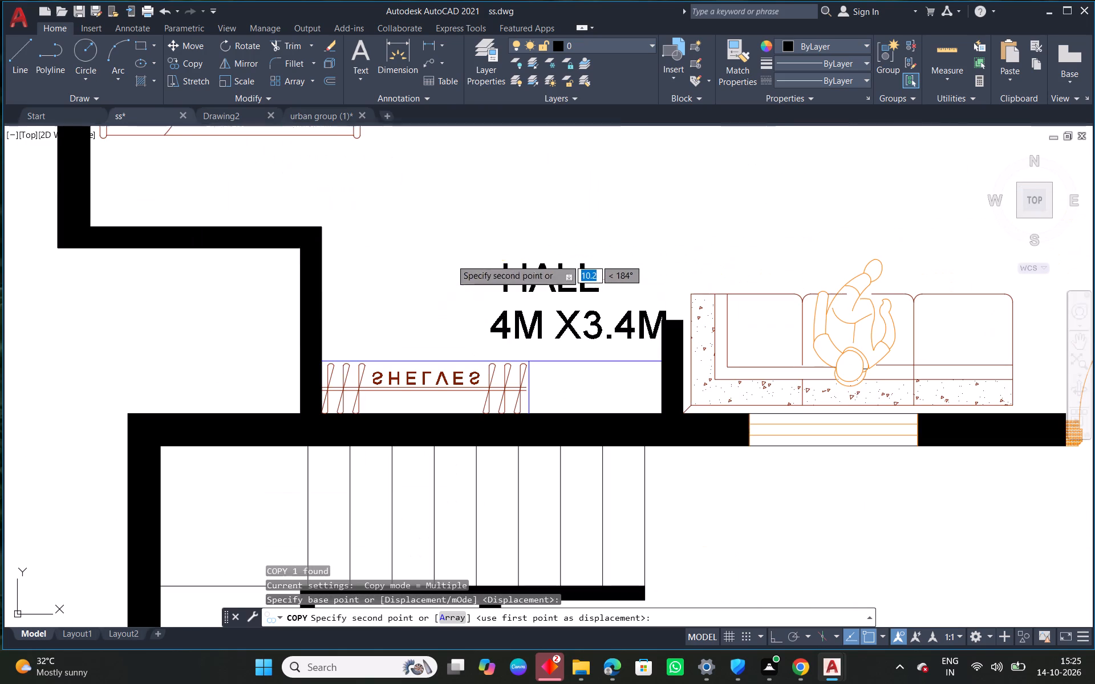
left_click(372, 262)
right_click(432, 259)
left_click(477, 268)
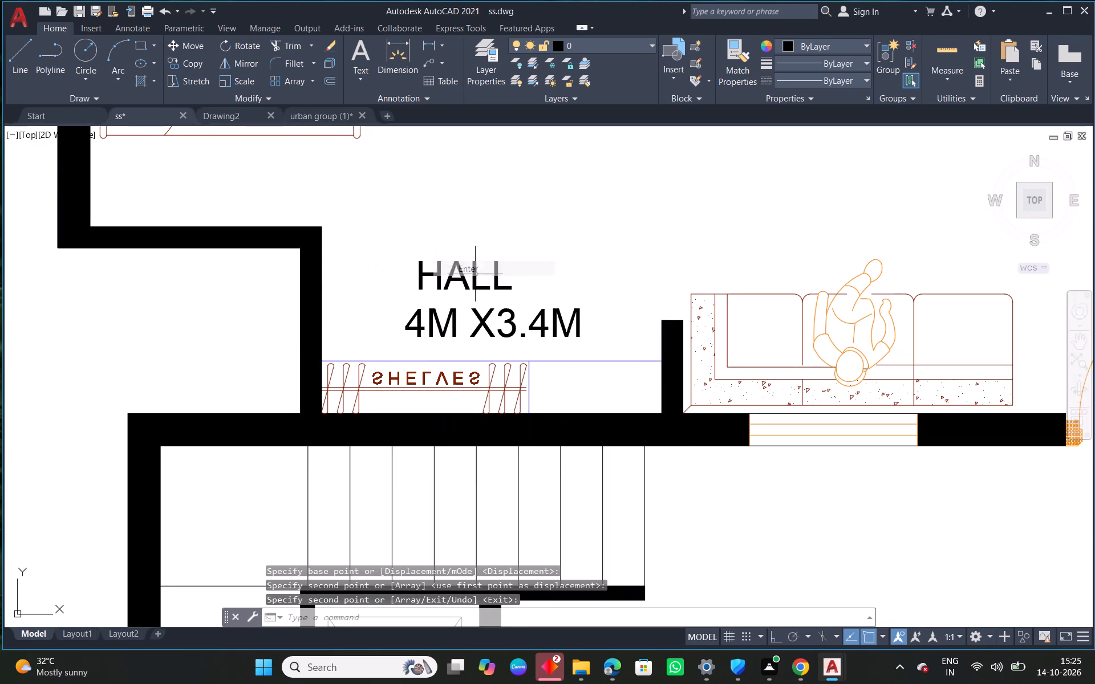
Edit the copied hall label above the upper-left unit's shelves to read "DRESS".
type("ED")
key("space")
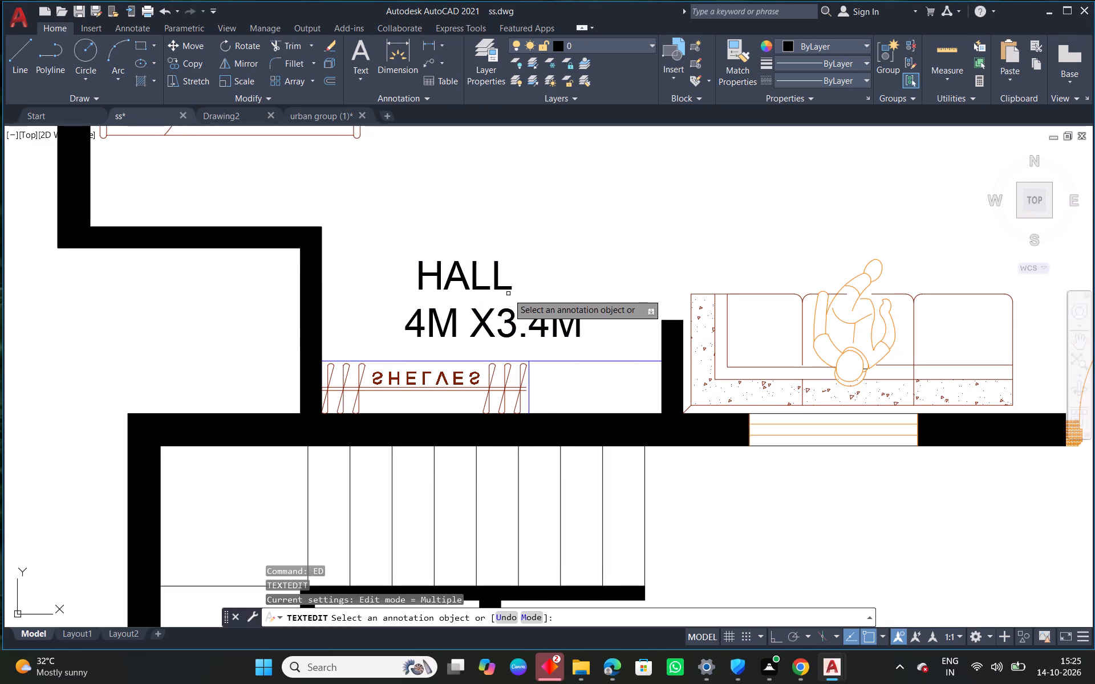
left_click(478, 290)
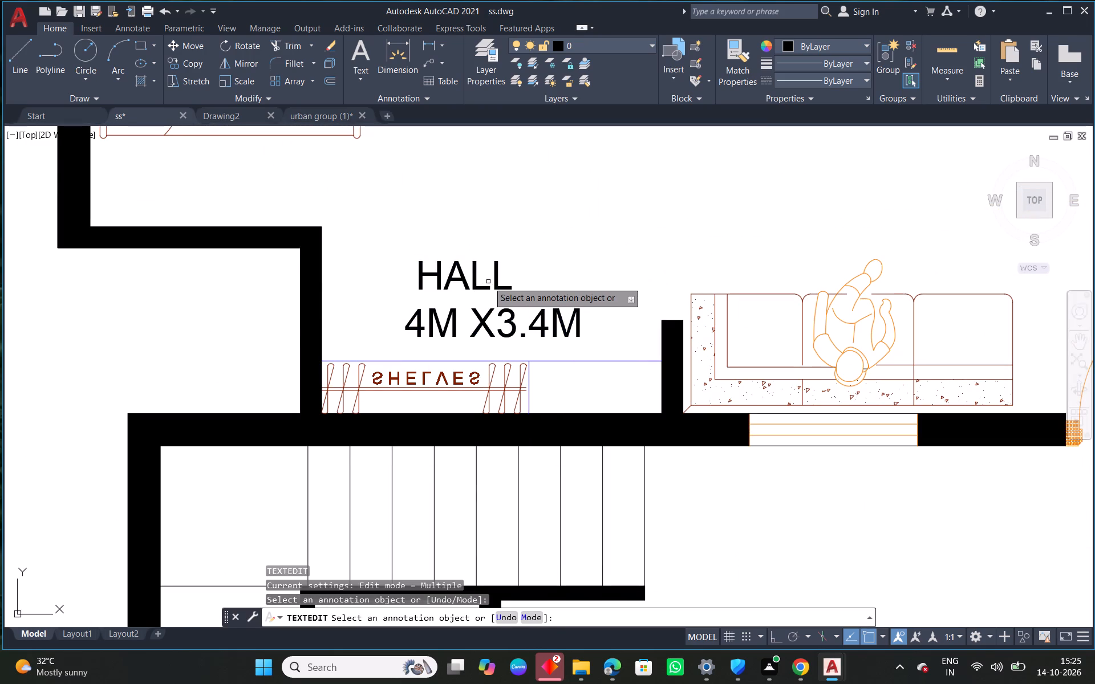
left_click(501, 282)
left_click(498, 287)
left_click_drag(603, 318, 486, 318)
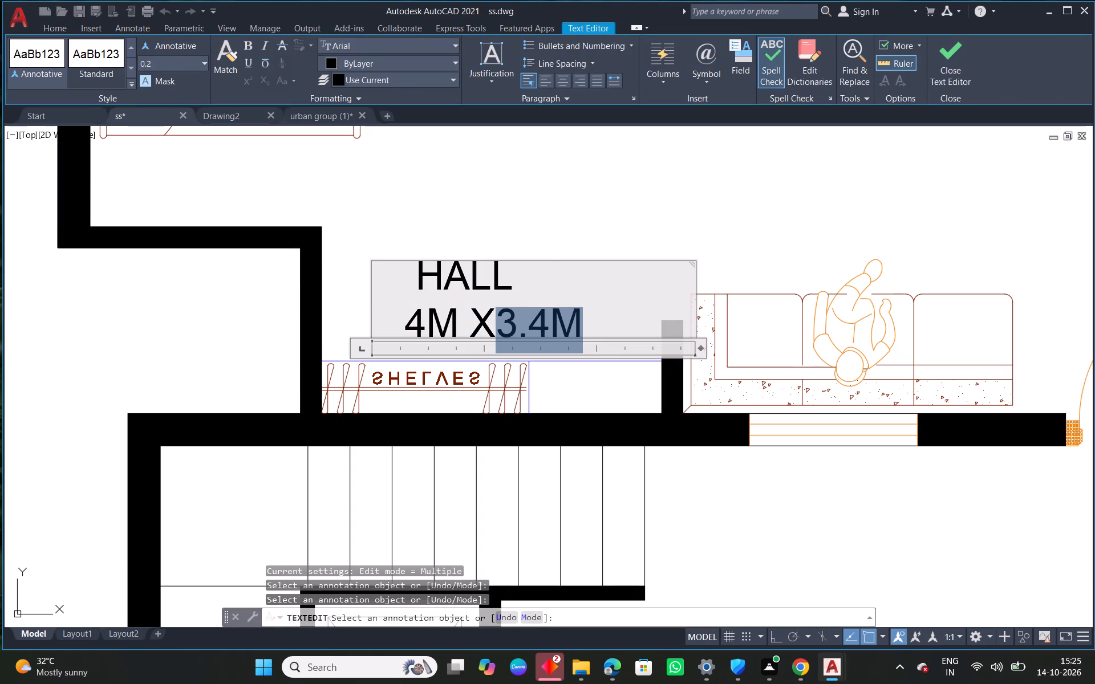
left_click_drag(486, 318, 401, 276)
key("BackSpace")
type("DRESS")
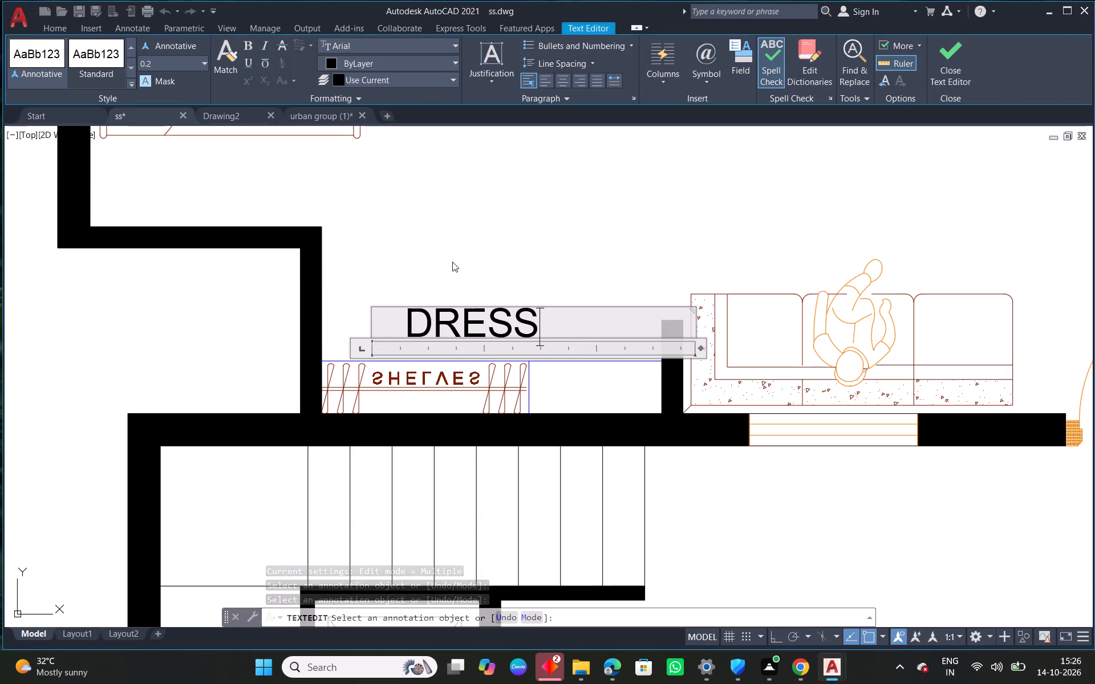
left_click(456, 256)
scroll(471, 260, "down", 3)
right_click(493, 245)
left_click(526, 256)
Copy the "DRESS" label into the lower unit, in the space between the short wall stub and the kitchen partition.
scroll(461, 280, "up", 2)
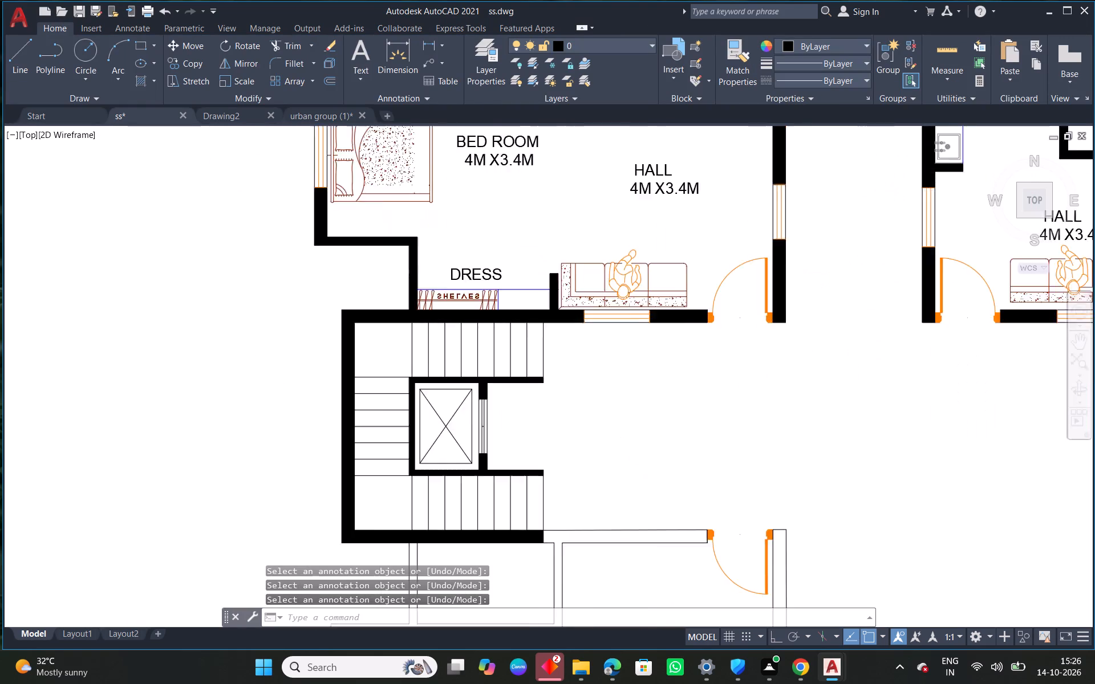
left_click(477, 269)
left_click(184, 64)
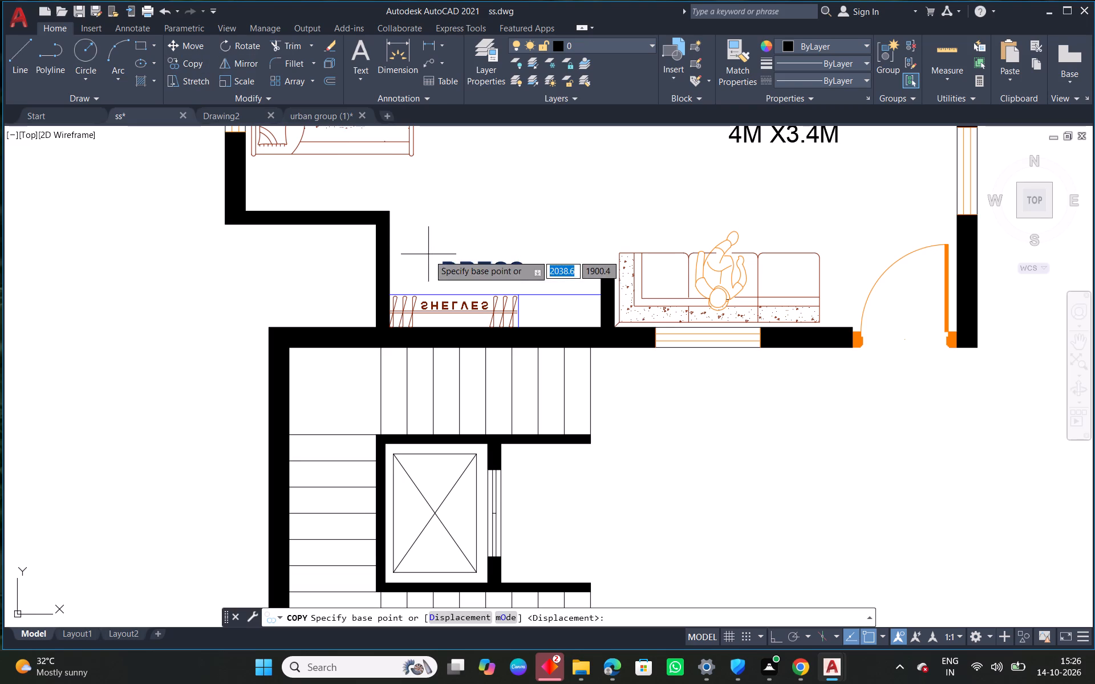
left_click(440, 266)
scroll(501, 351, "down", 3)
middle_click_drag(543, 370, 502, 194)
scroll(474, 424, "up", 3)
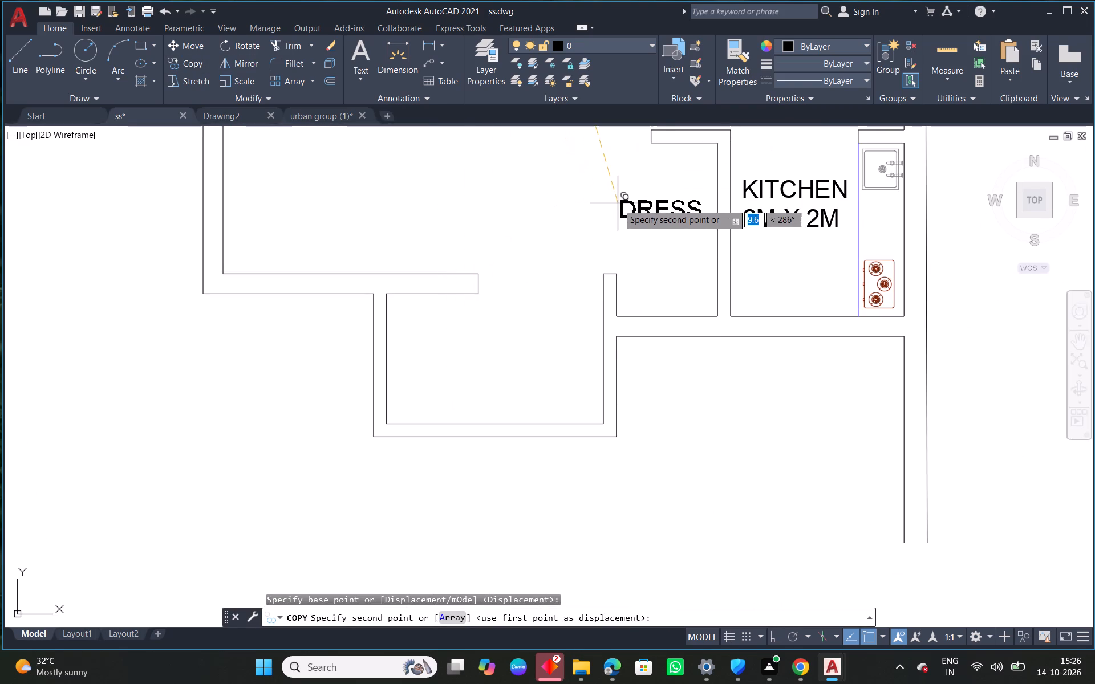
left_click(618, 203)
right_click(618, 203)
left_click(664, 223)
Move the upper-right hall's sofa so its corner grip meets the inner wall corner beside the shelves.
scroll(659, 223, "down", 2)
middle_click_drag(688, 311, 600, 404)
scroll(600, 404, "down", 1)
middle_click_drag(609, 284, 586, 412)
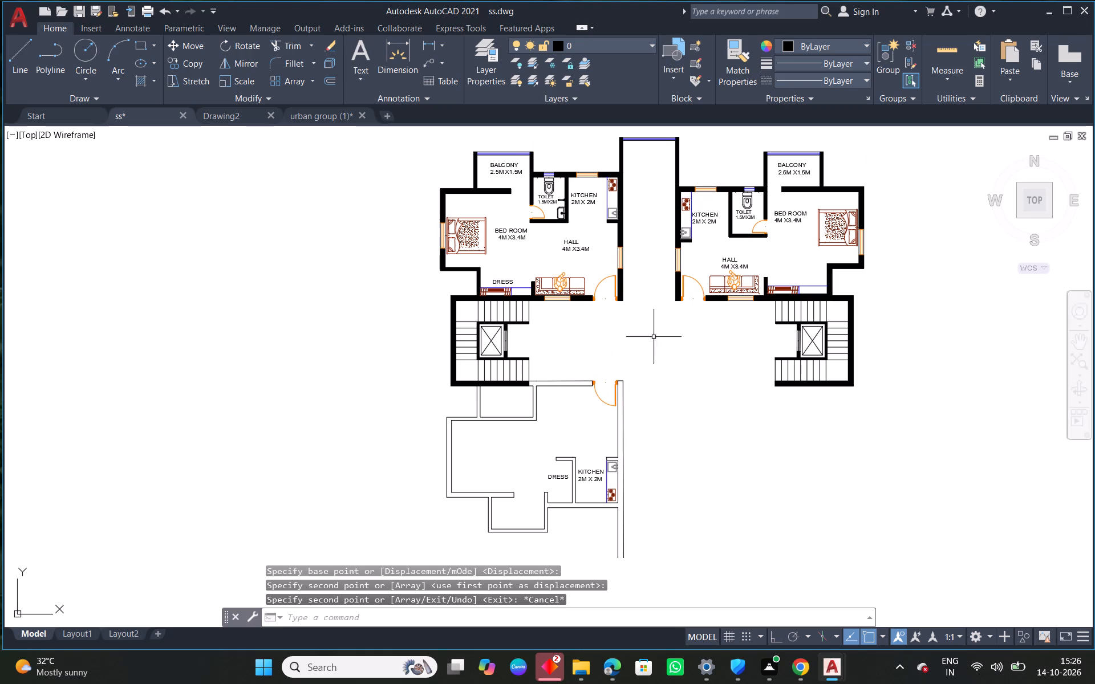
left_click(732, 286)
scroll(872, 312, "up", 3)
scroll(387, 244, "up", 1)
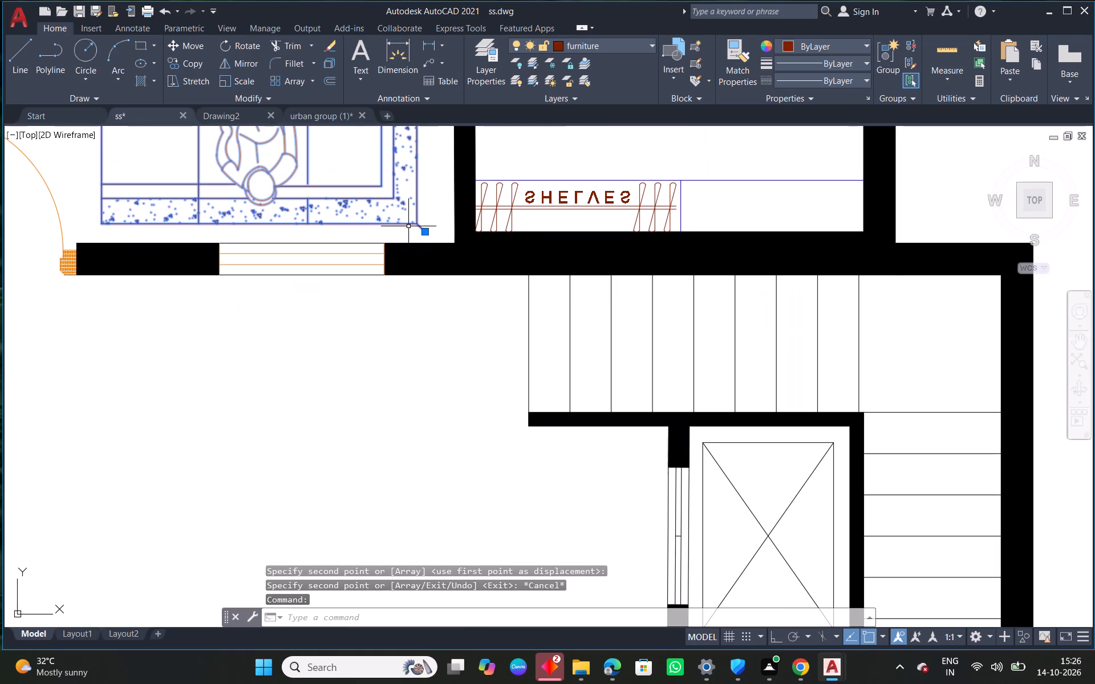
left_click(430, 231)
left_click(427, 232)
left_click(424, 234)
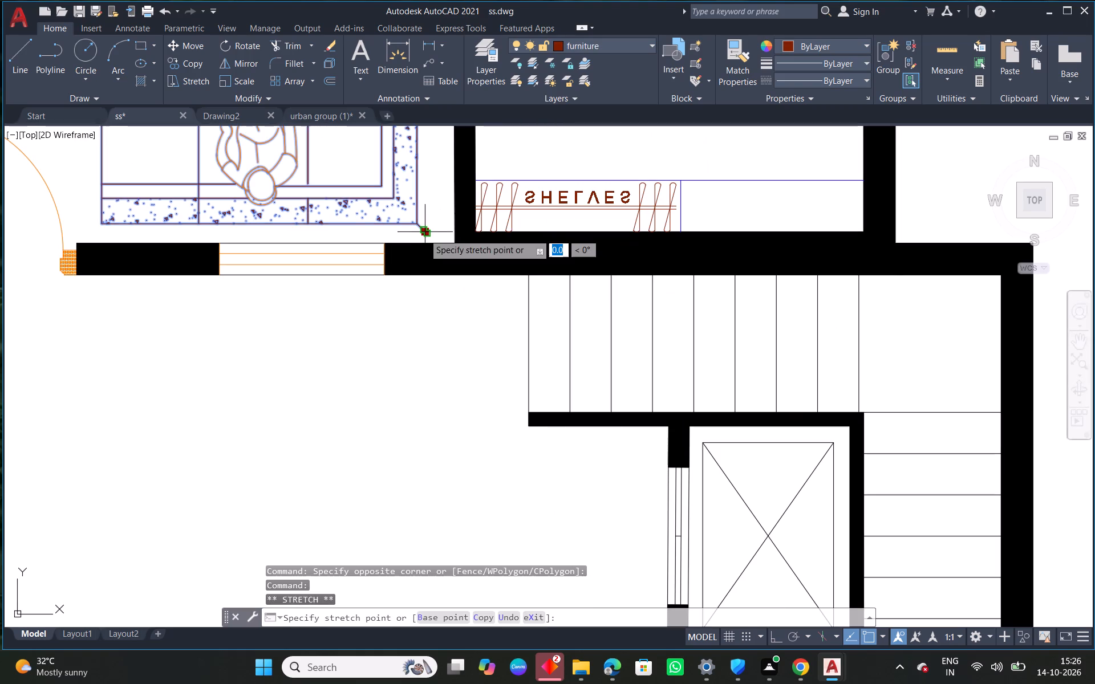
left_click(454, 241)
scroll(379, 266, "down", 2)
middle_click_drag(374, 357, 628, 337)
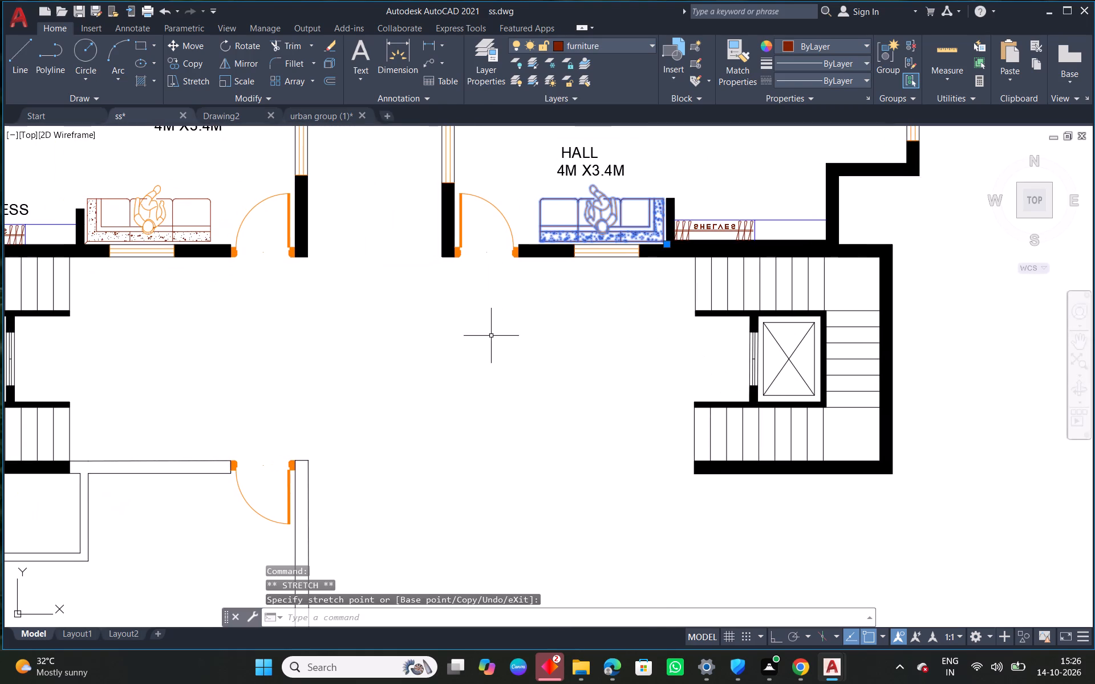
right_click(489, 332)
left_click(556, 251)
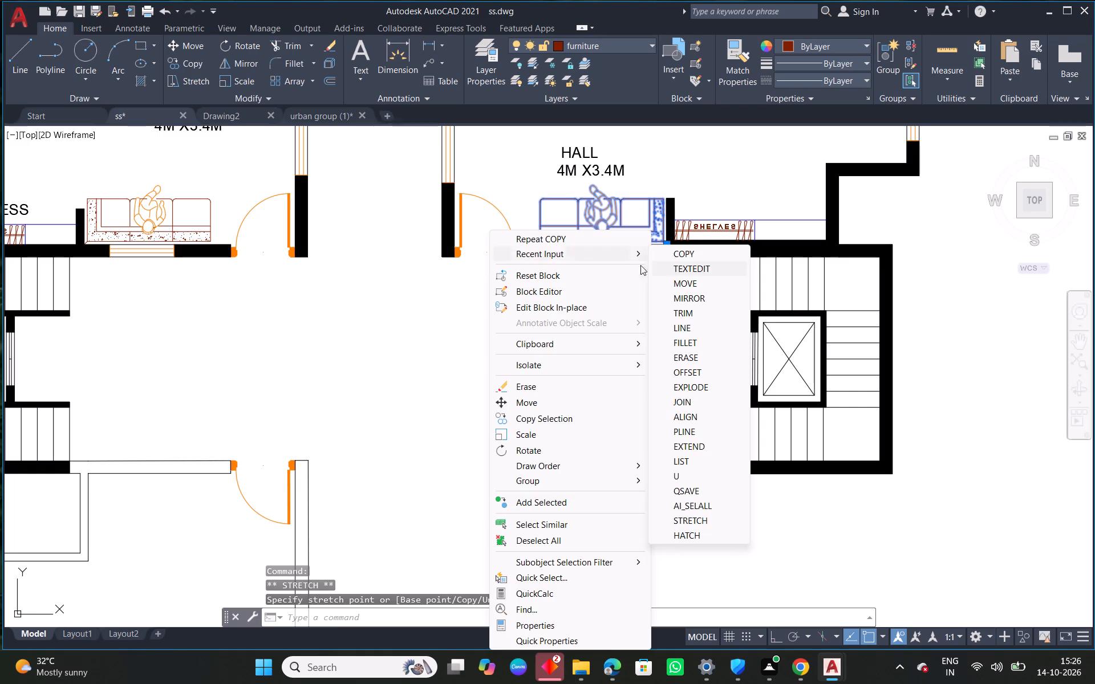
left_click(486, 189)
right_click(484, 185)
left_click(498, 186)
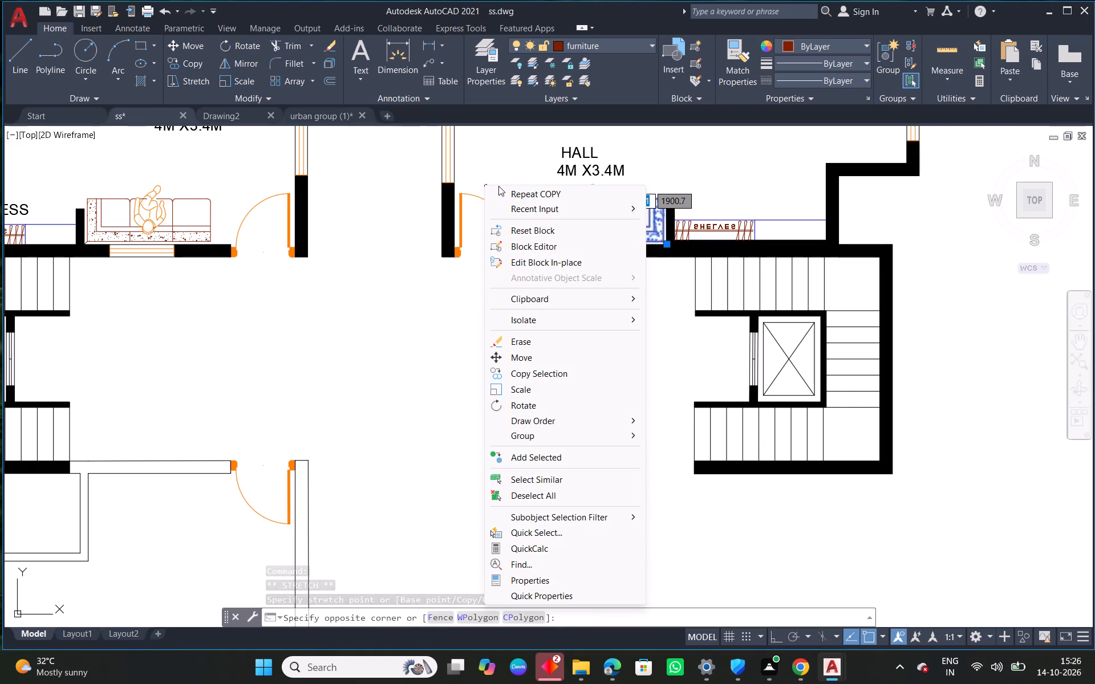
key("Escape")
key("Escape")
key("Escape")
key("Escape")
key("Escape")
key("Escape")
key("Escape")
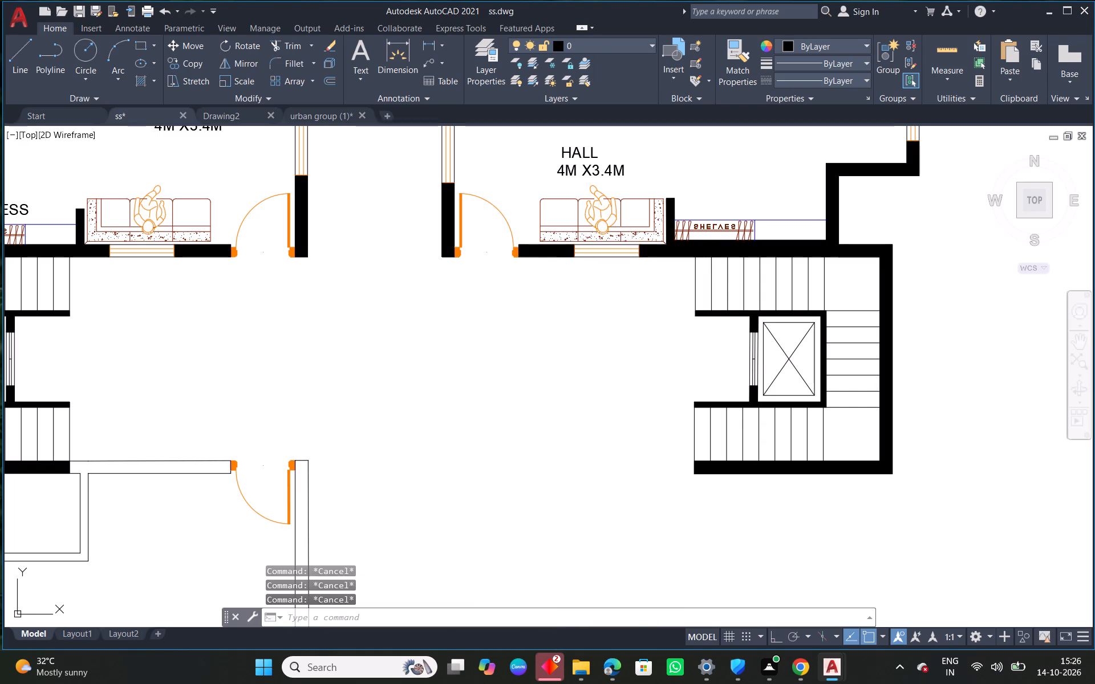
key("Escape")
Copy the upper-left hall's sofa into the hall of the lower unit, below its entrance wall.
scroll(546, 312, "down", 2)
middle_click_drag(514, 377, 694, 363)
left_click(569, 268)
right_click(568, 266)
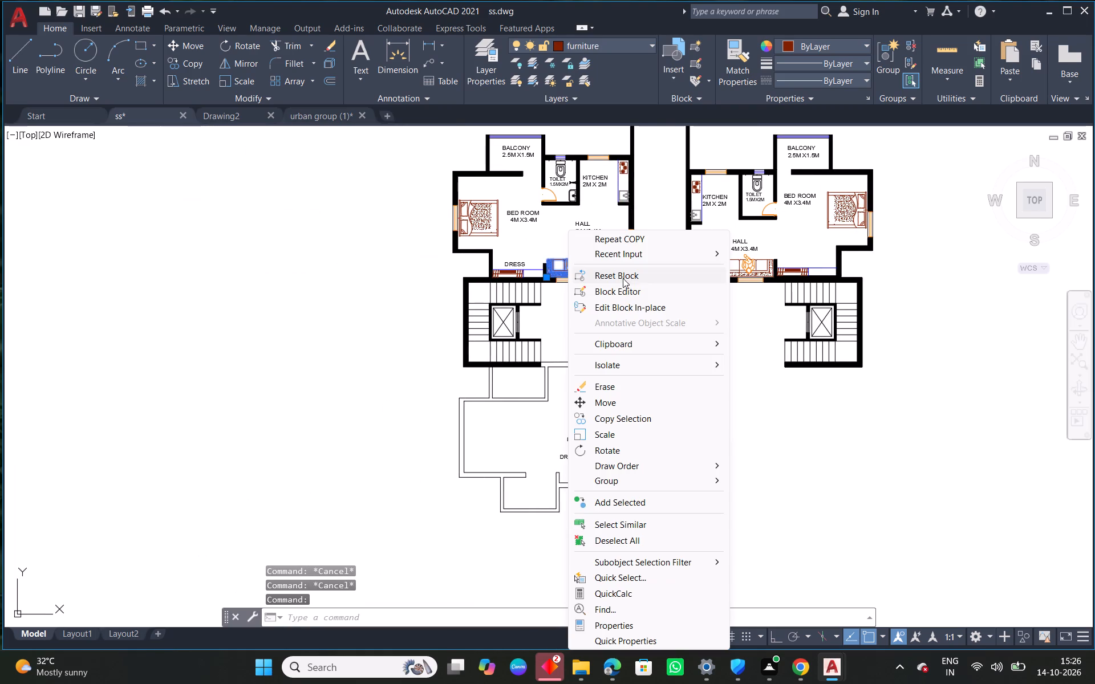
left_click(641, 247)
left_click(764, 251)
left_click(567, 262)
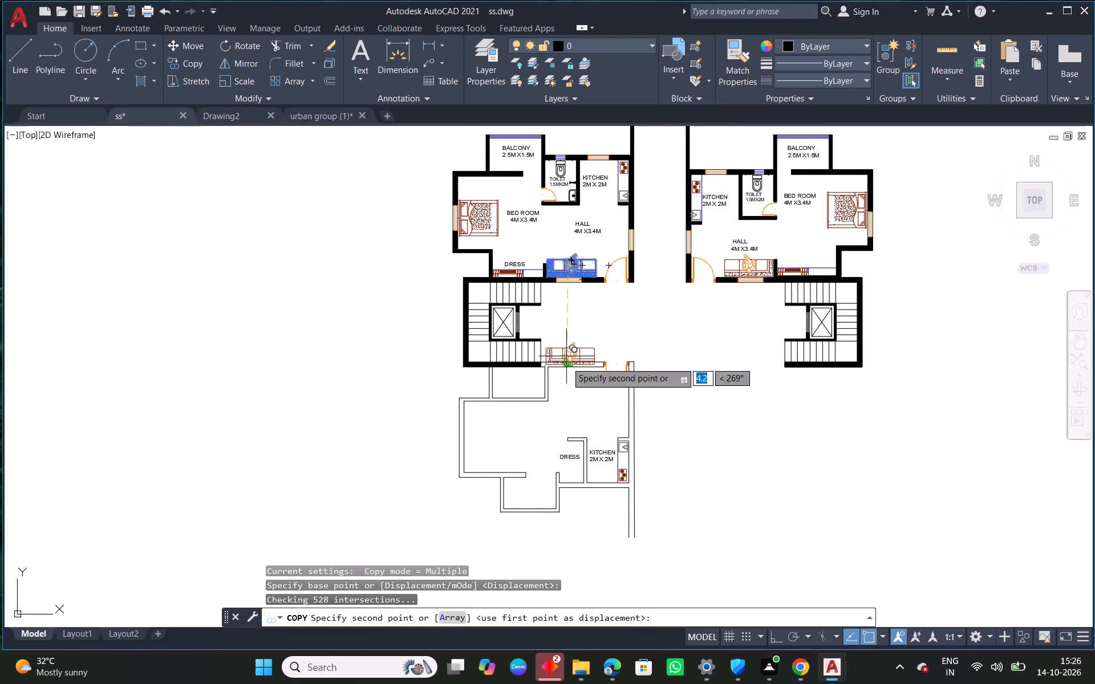
scroll(567, 404, "up", 2)
left_click(586, 363)
right_click(586, 363)
left_click(631, 369)
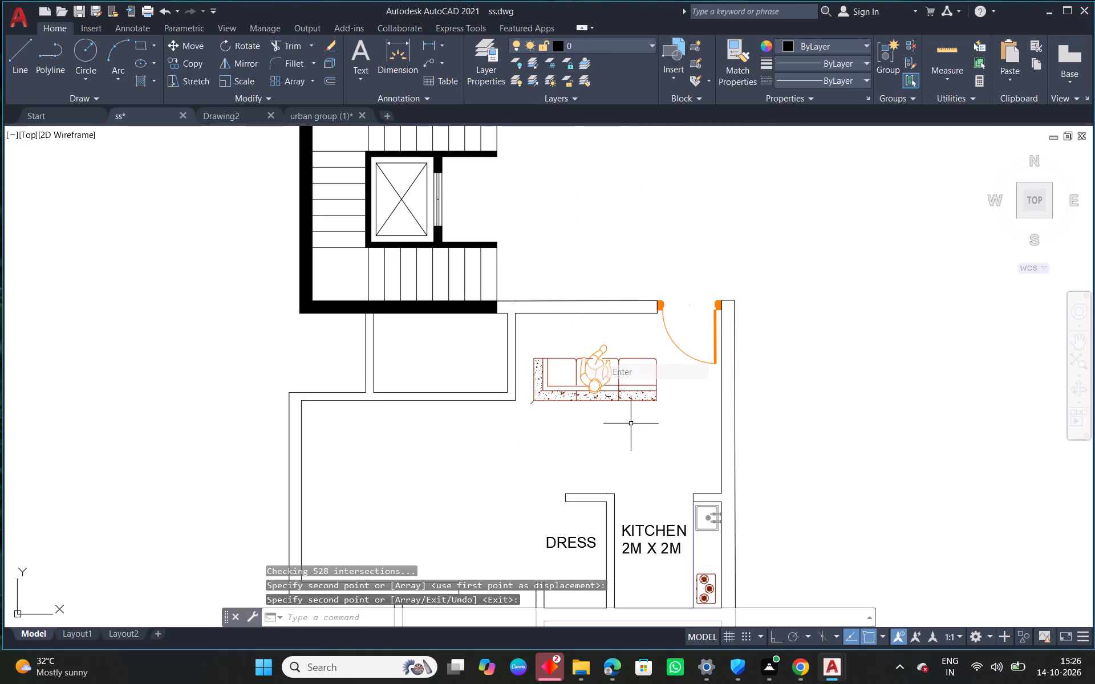
Mirror the copied sofa across a horizontal line along its back edge, erasing the source sofa.
left_click_drag(634, 436, 628, 417)
left_click(567, 357)
left_click(233, 56)
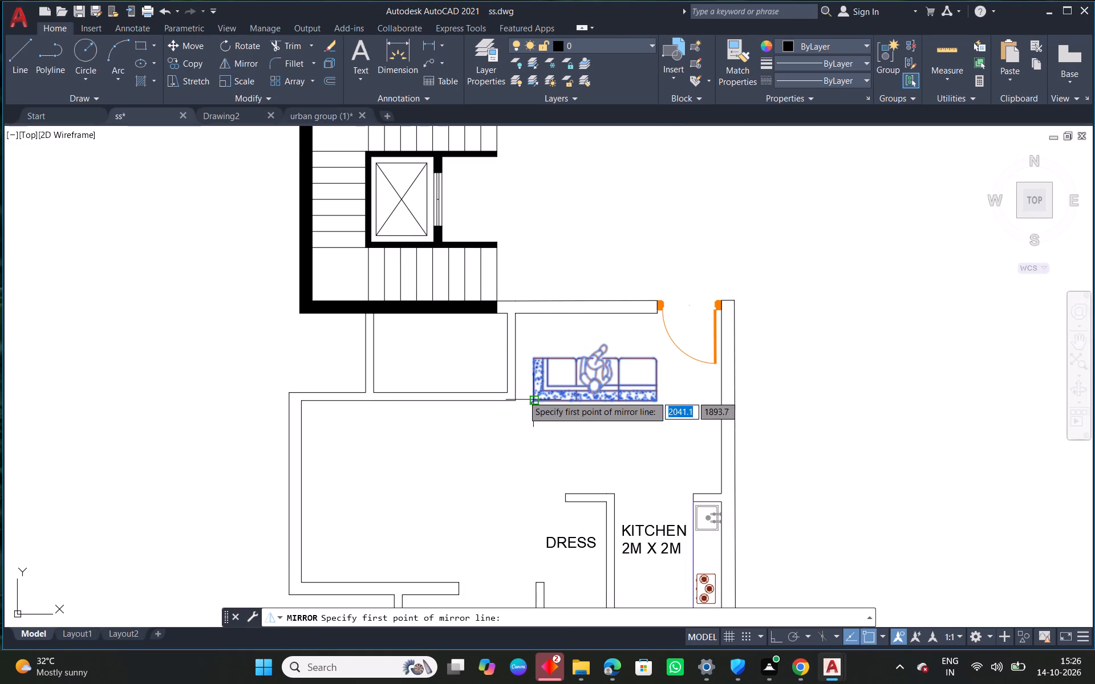
left_click(530, 403)
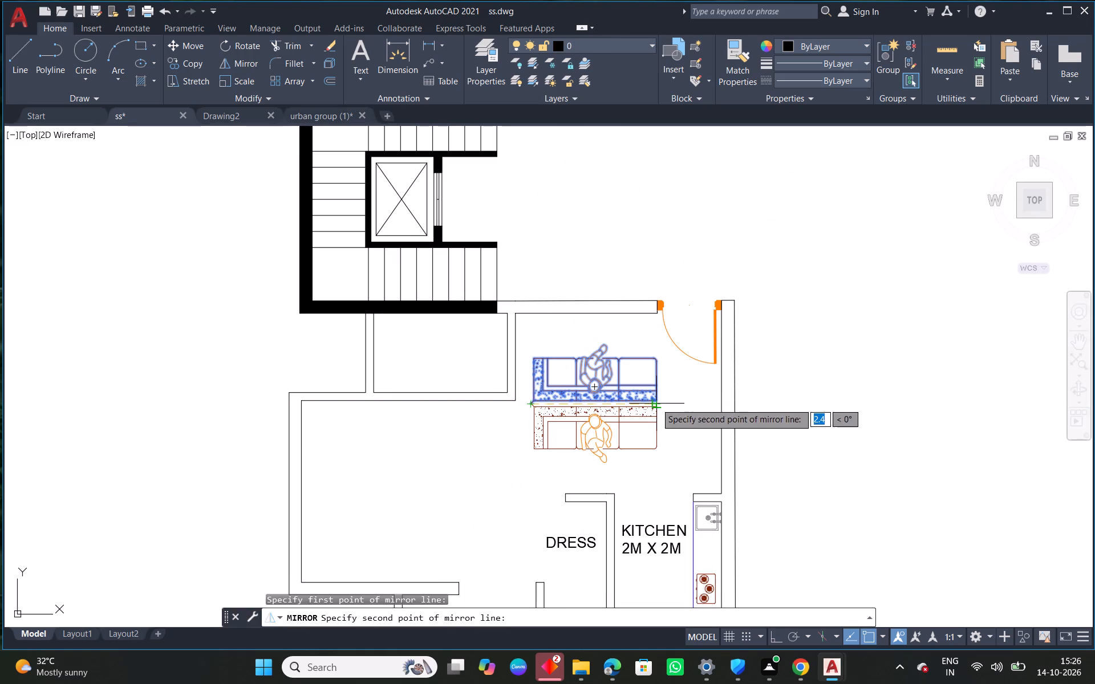
left_click(656, 403)
left_click_drag(688, 438, 656, 403)
Move the mirrored sofa by its corner grip to the lower hall's inner wall corner, beside the small room under the staircase.
left_click(565, 410)
left_click_drag(532, 405, 533, 400)
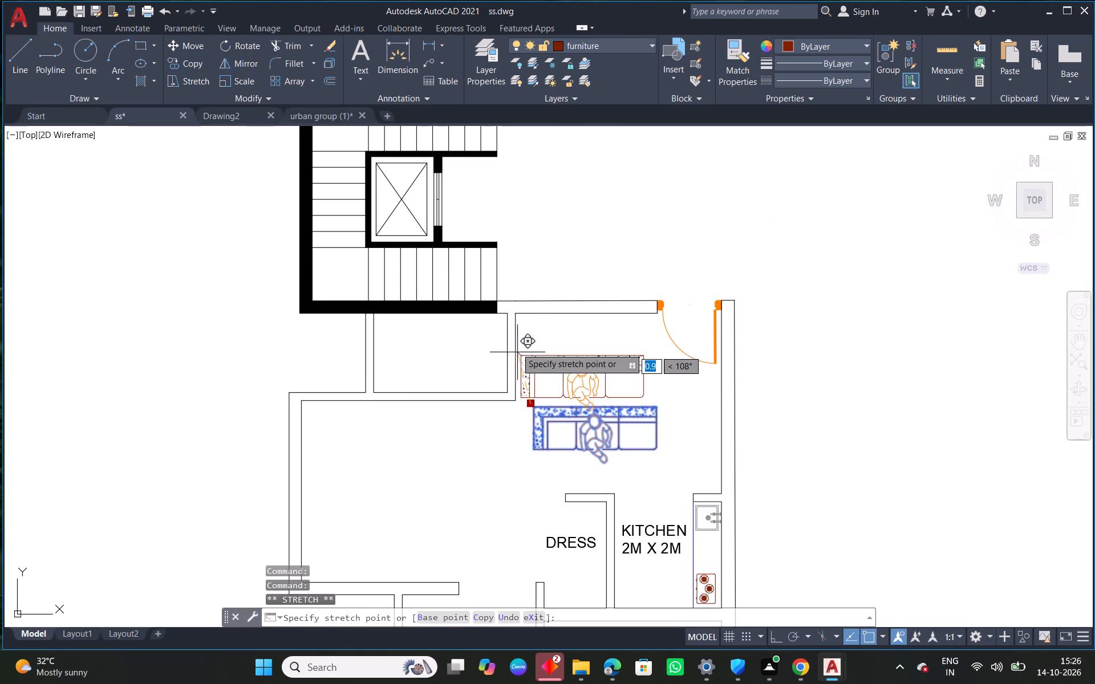
left_click(517, 318)
scroll(569, 383, "down", 1)
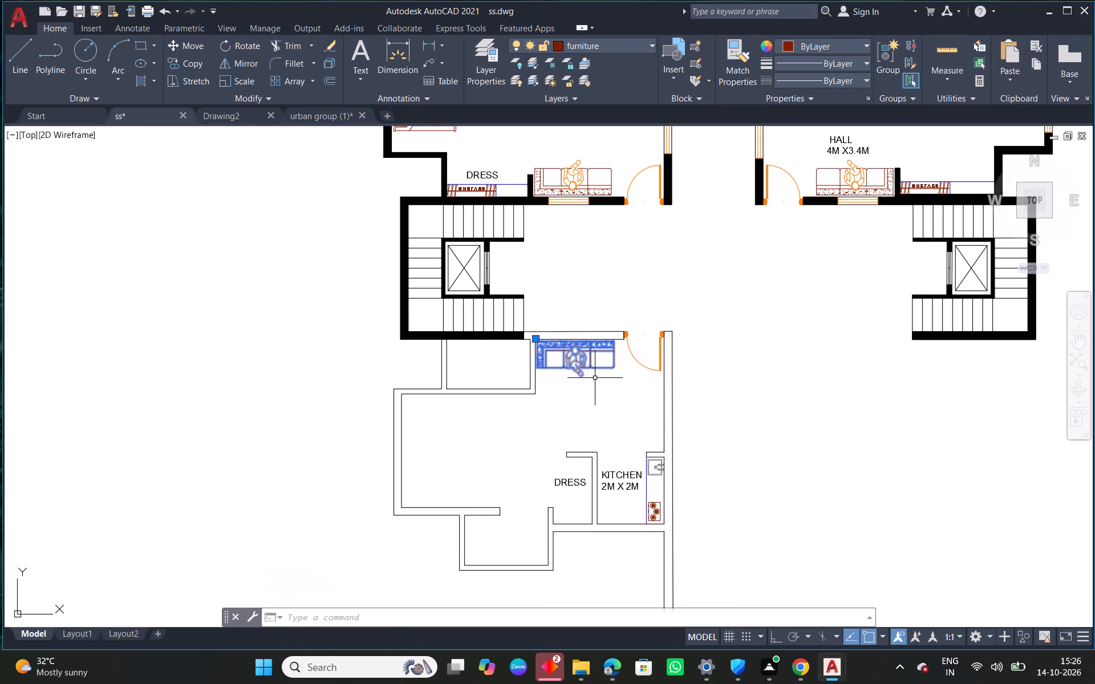
scroll(595, 377, "up", 2)
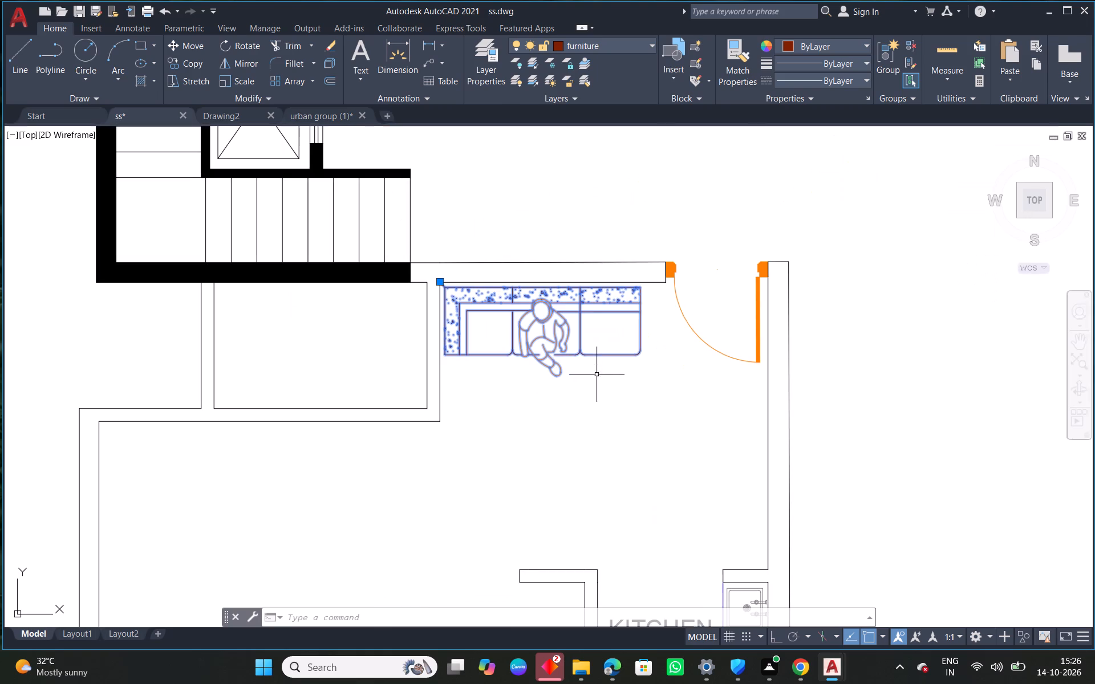
right_click(546, 388)
left_click(506, 400)
left_click(480, 430)
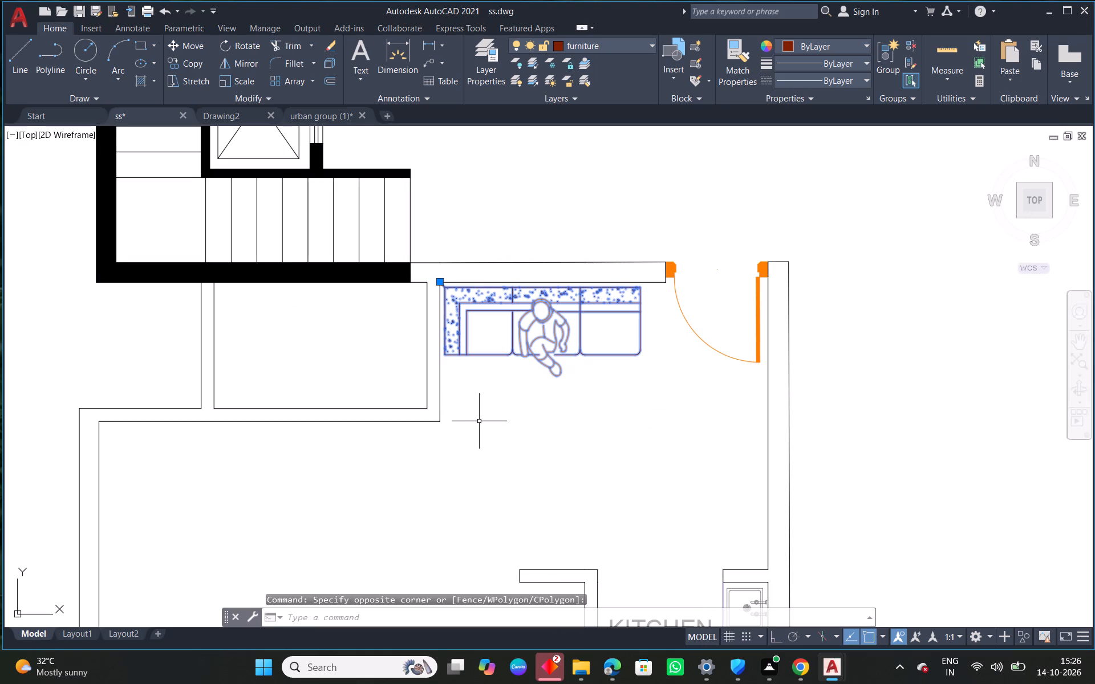
key("Escape")
Copy the upper-left unit's "HALL 4M X3.4M" label into the lower unit's hall, just below the sofa.
scroll(481, 394, "down", 3)
middle_click_drag(582, 424, 597, 418)
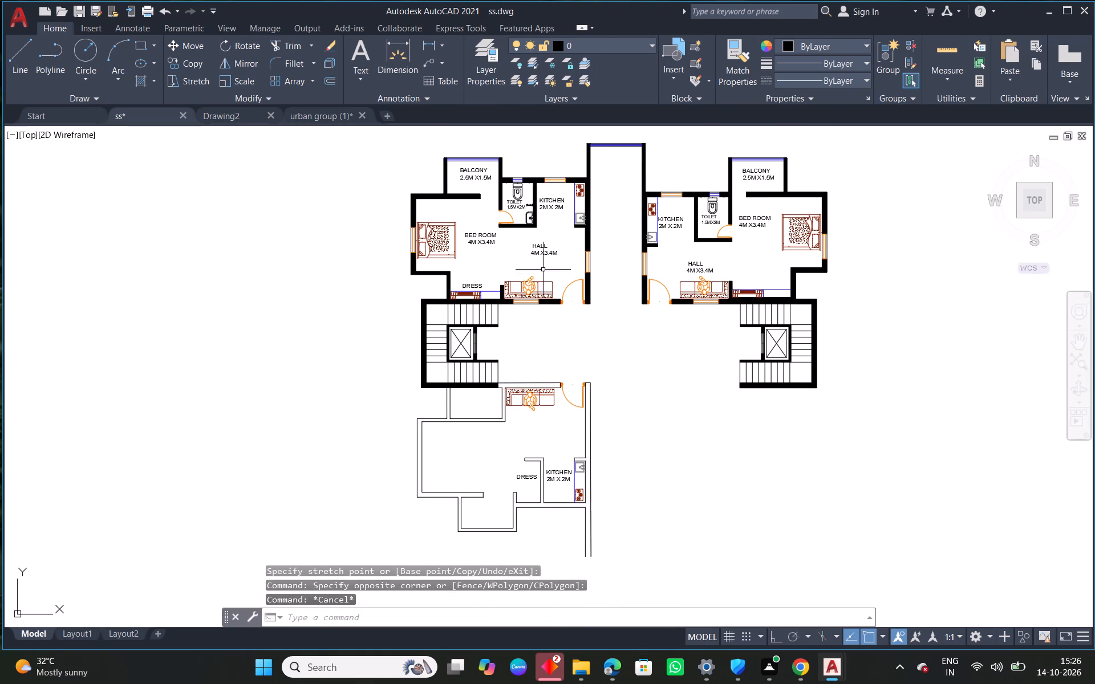
left_click(547, 253)
left_click(177, 53)
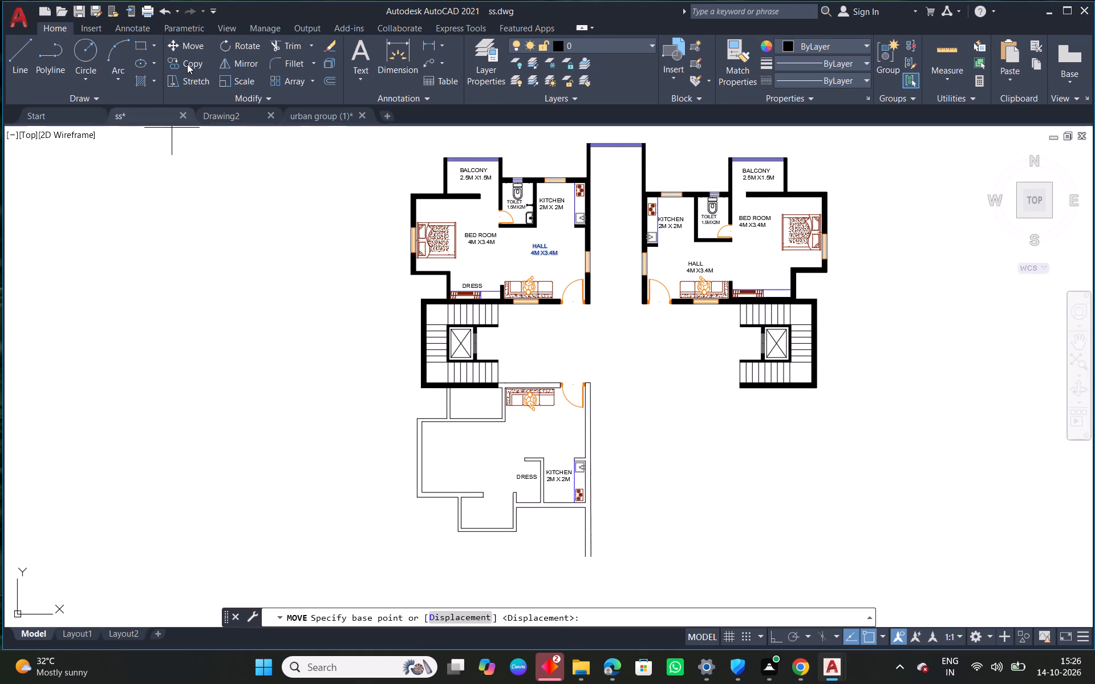
left_click(186, 63)
left_click(540, 253)
right_click(540, 253)
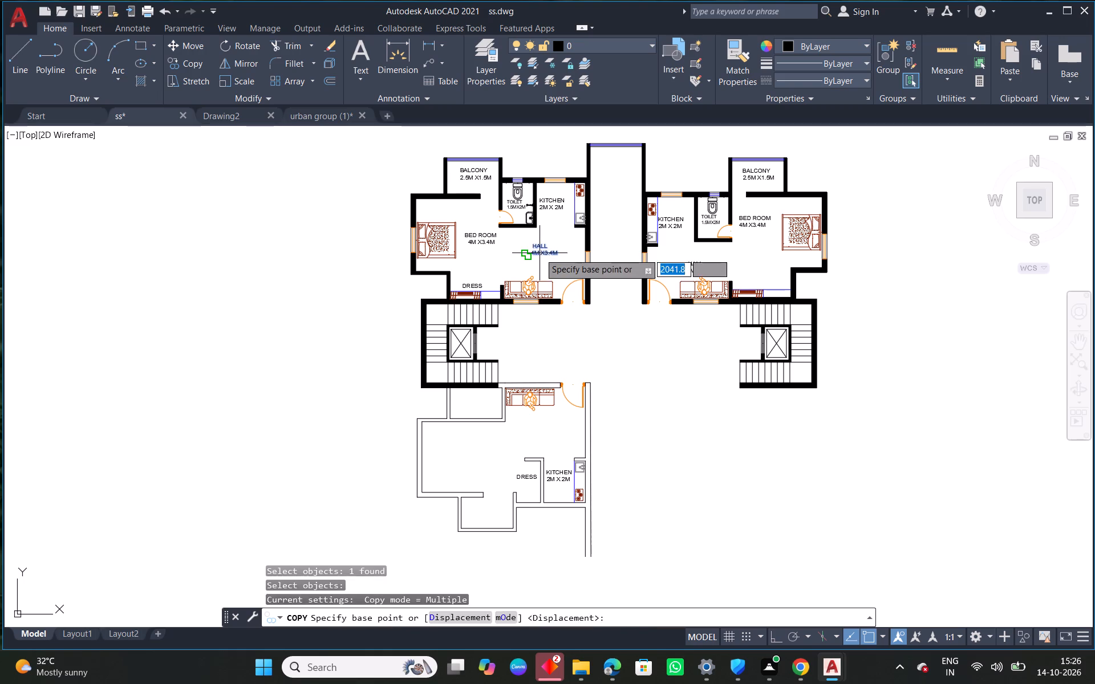
left_click(540, 253)
scroll(534, 445, "up", 3)
left_click(474, 391)
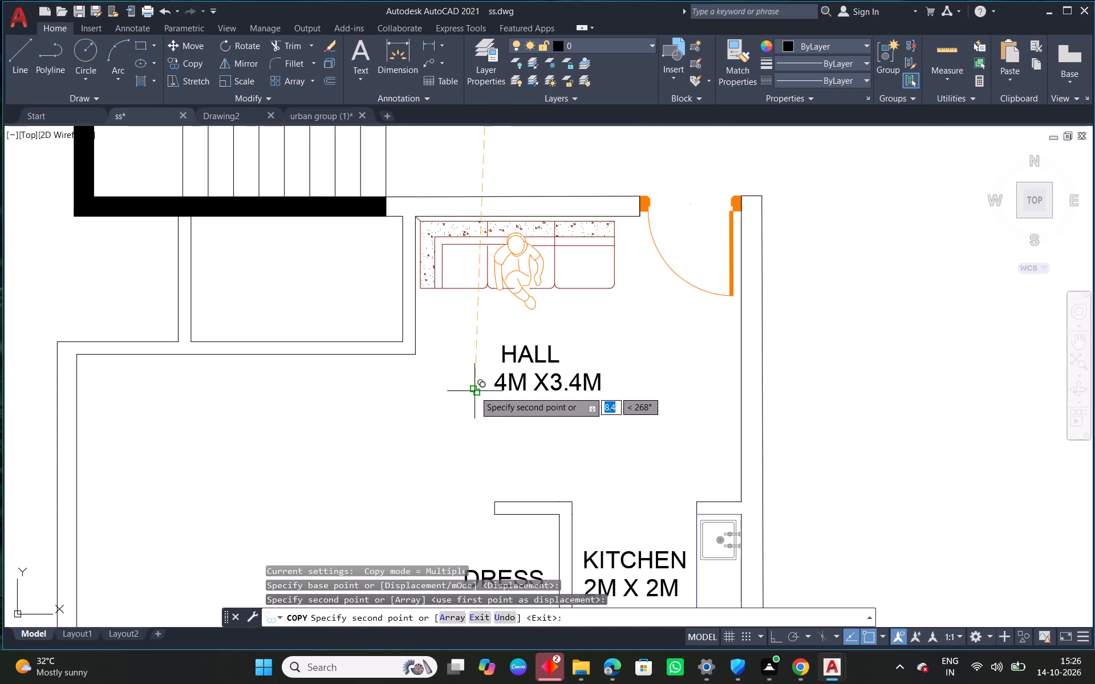
right_click(475, 391)
left_click(525, 403)
Copy the upper-left kitchen's window, including both end lines, into the lower kitchen's outer wall beneath the kitchen label.
scroll(445, 389, "down", 2)
middle_click_drag(451, 443, 496, 404)
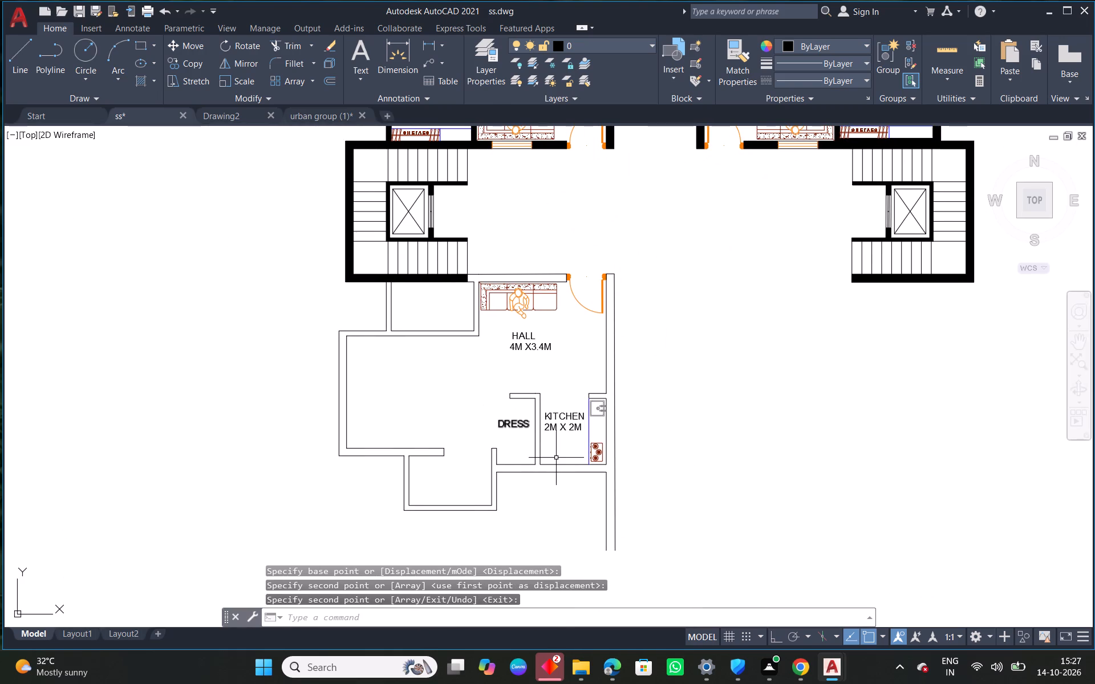
scroll(534, 459, "up", 2)
middle_click_drag(558, 490, 591, 434)
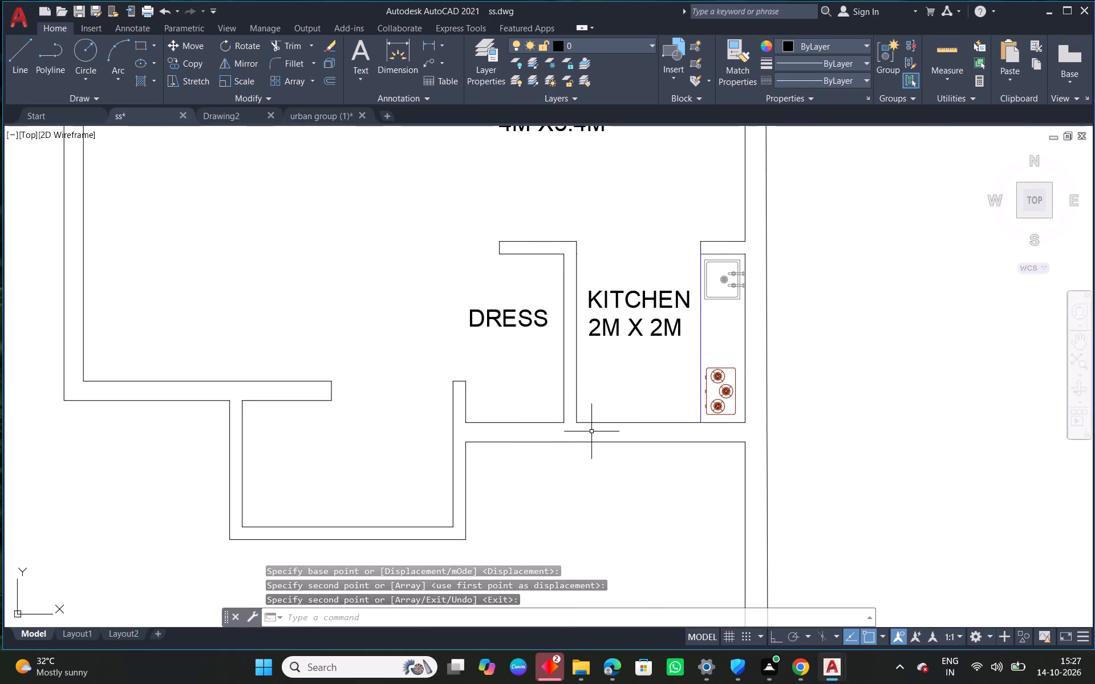
middle_click_drag(637, 462, 647, 509)
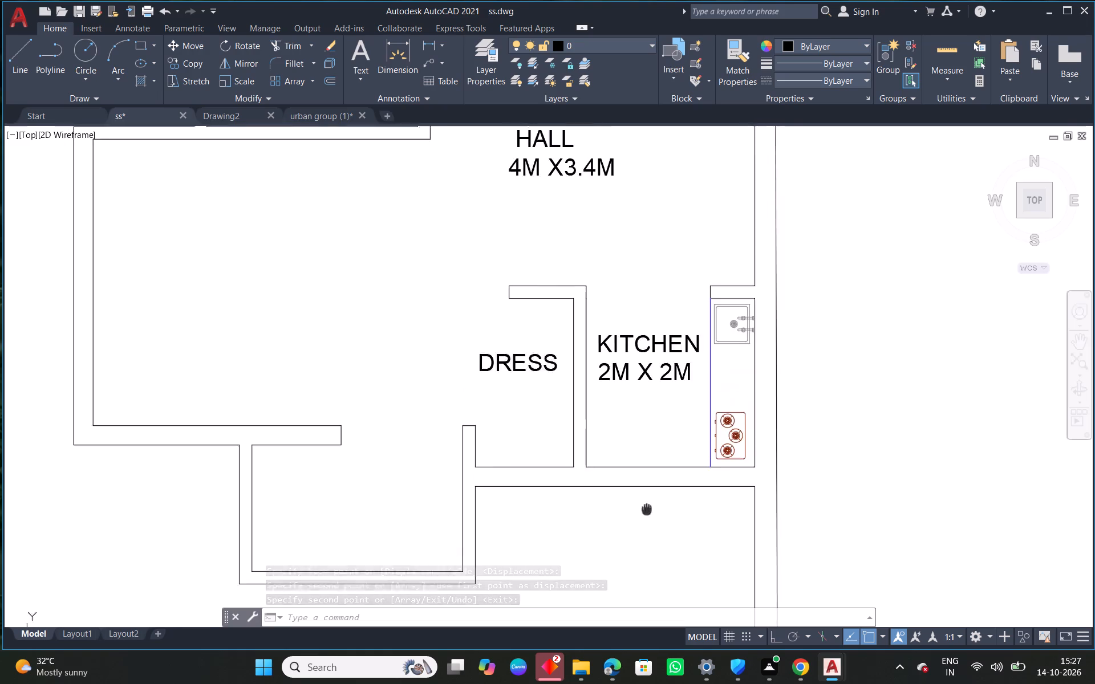
middle_click_drag(647, 509, 646, 515)
scroll(646, 515, "down", 2)
middle_click_drag(656, 277, 627, 490)
scroll(628, 153, "up", 3)
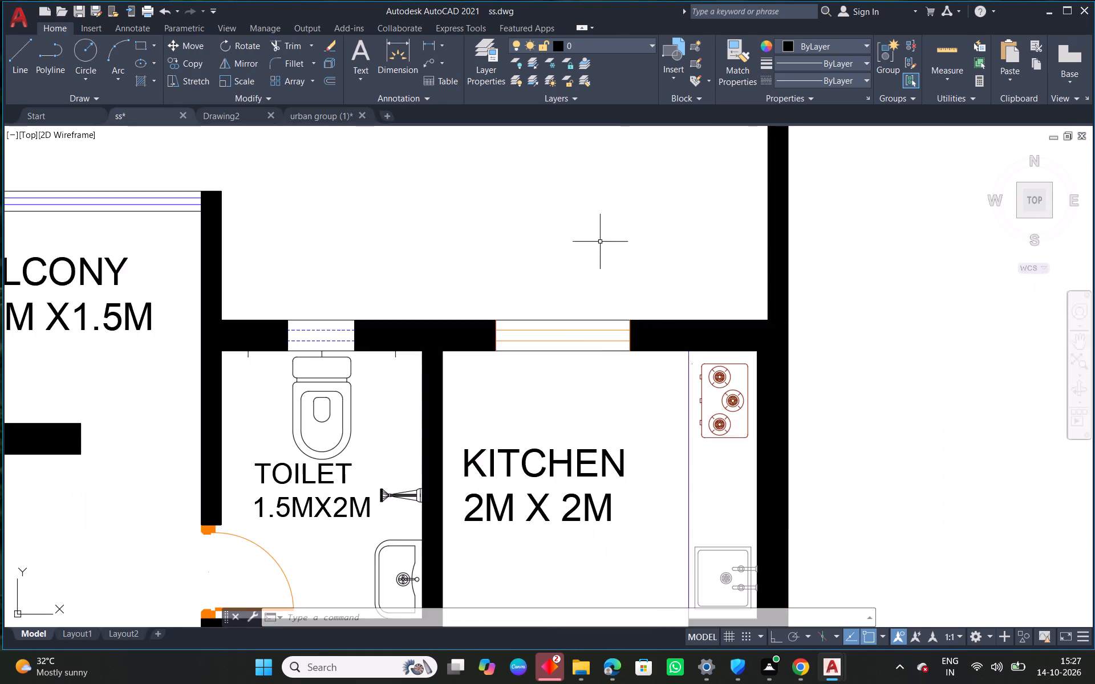
scroll(572, 367, "up", 3)
left_click(585, 278)
left_click(533, 201)
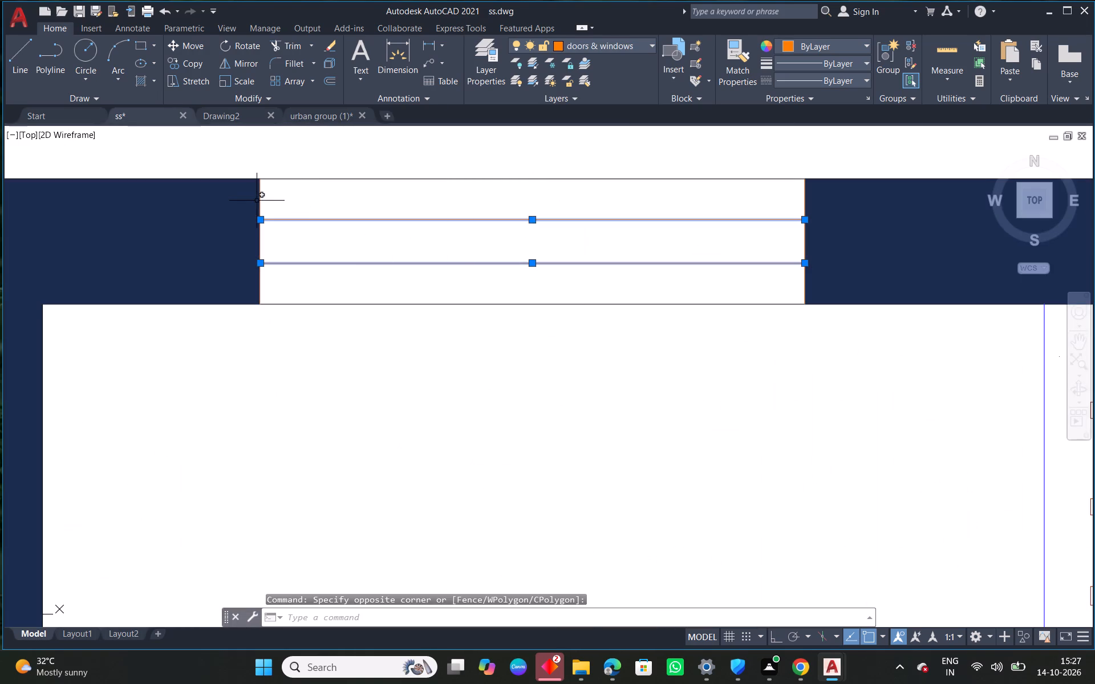
left_click(260, 202)
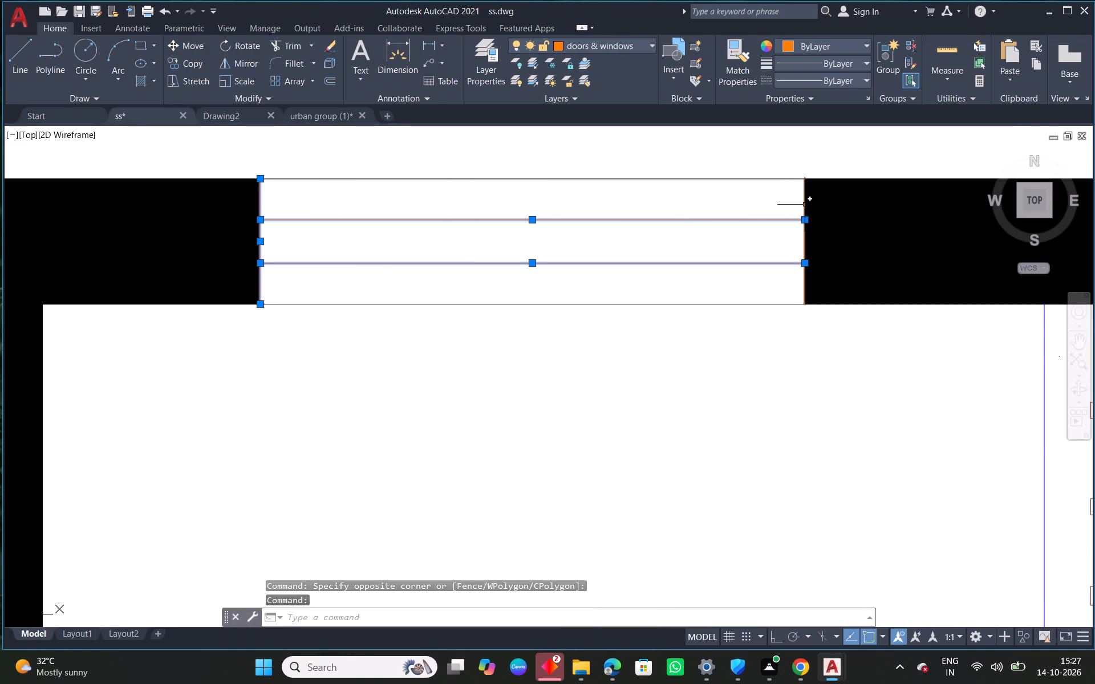
left_click(805, 205)
left_click(195, 62)
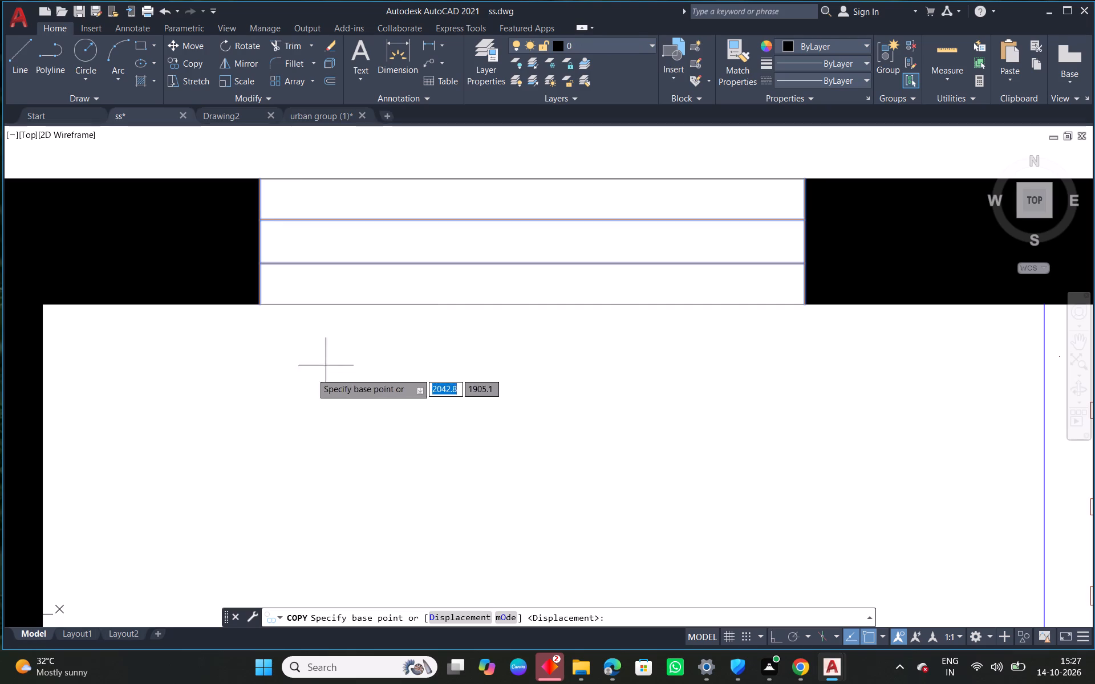
left_click(260, 300)
scroll(269, 388, "down", 3)
middle_click_drag(301, 468, 327, 39)
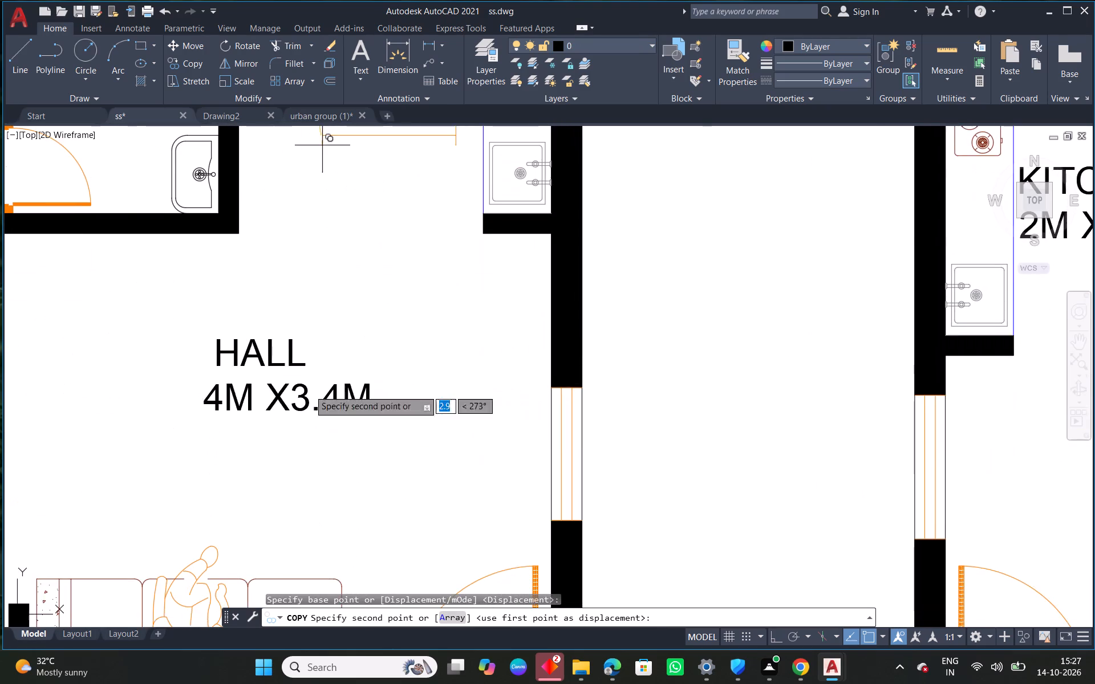
scroll(313, 511, "down", 3)
middle_click_drag(349, 483, 432, 38)
scroll(384, 463, "up", 3)
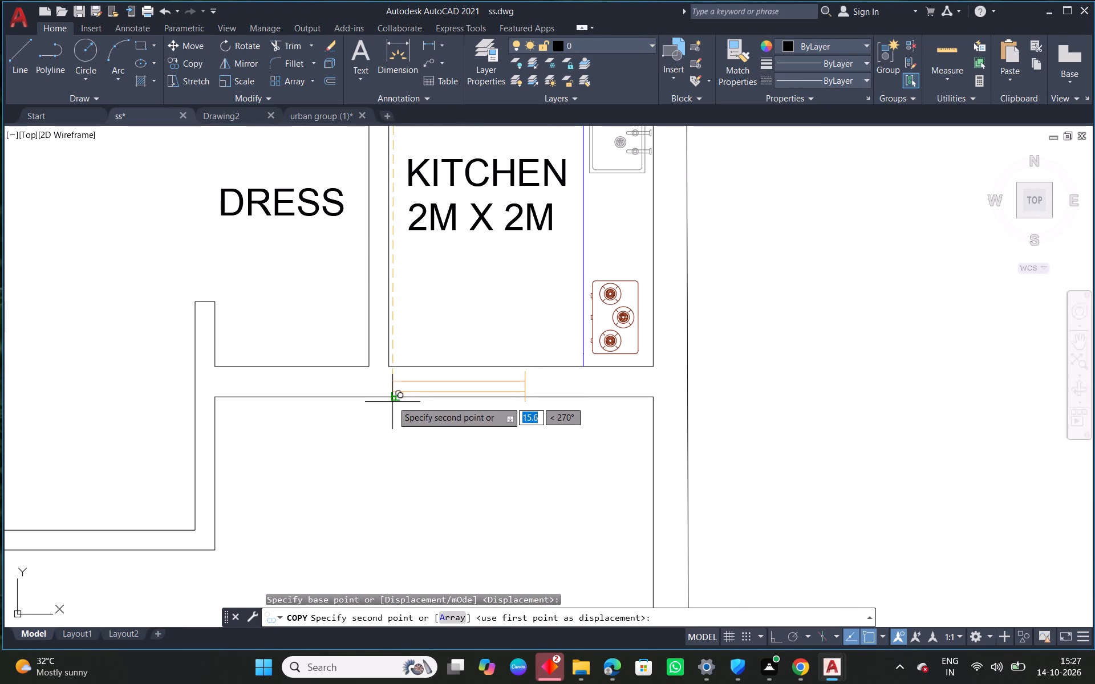
left_click(410, 397)
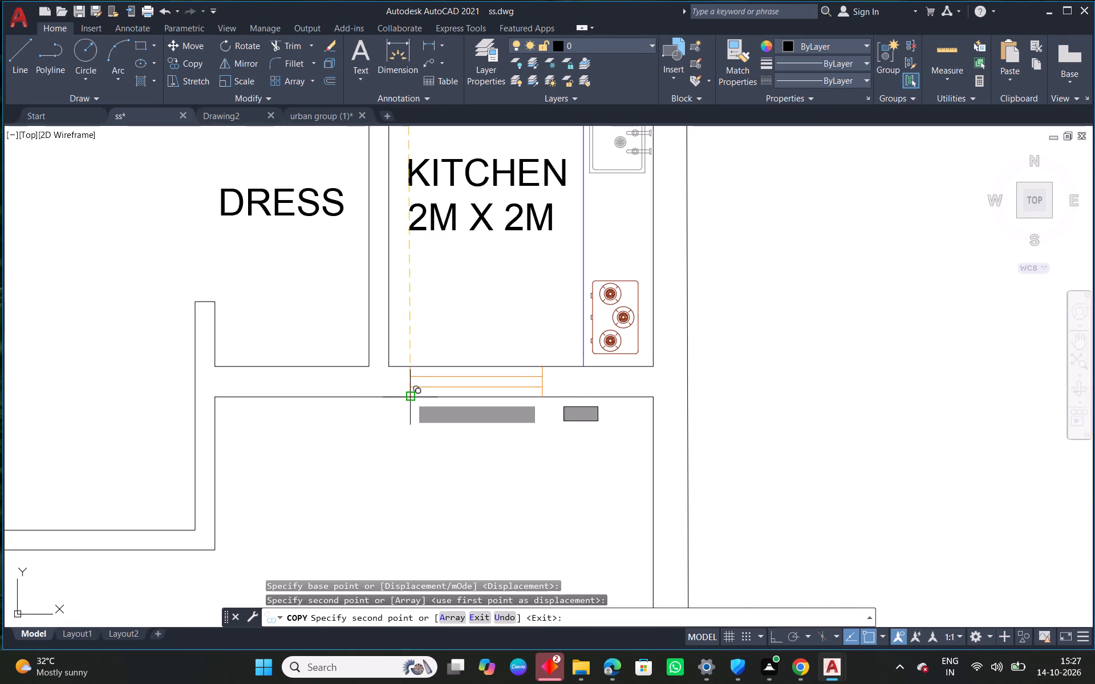
right_click(444, 341)
left_click(489, 351)
scroll(445, 397, "down", 2)
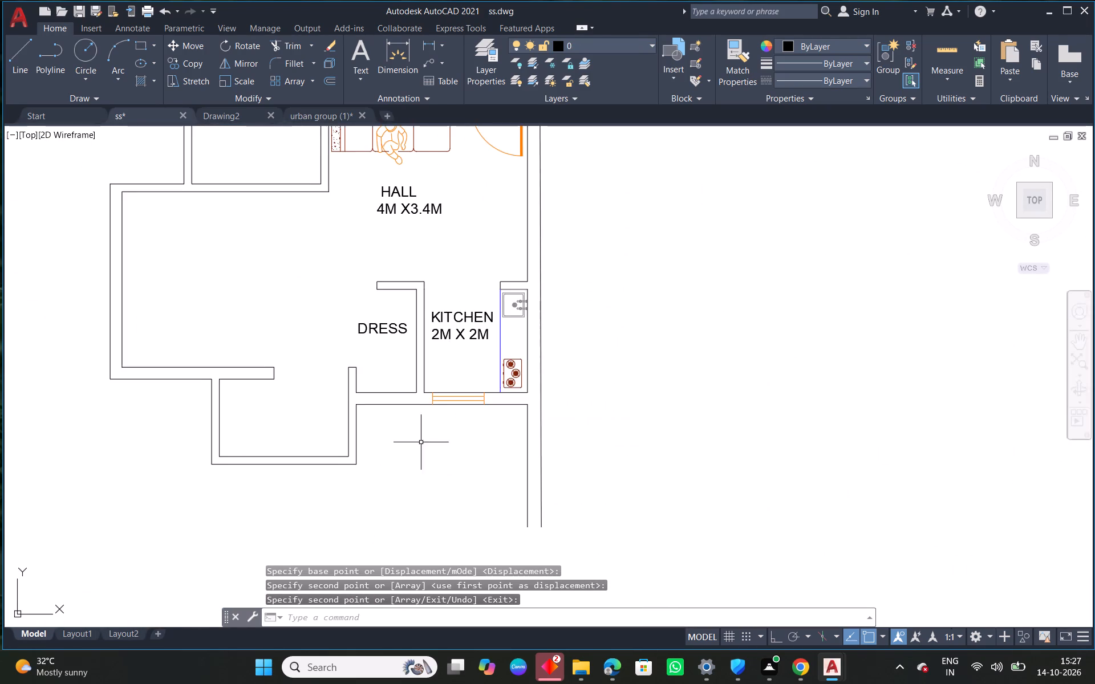
Draw a short line across the outer side wall of the small room below the left staircase, at the wall's midpoint.
middle_click_drag(420, 442, 529, 458)
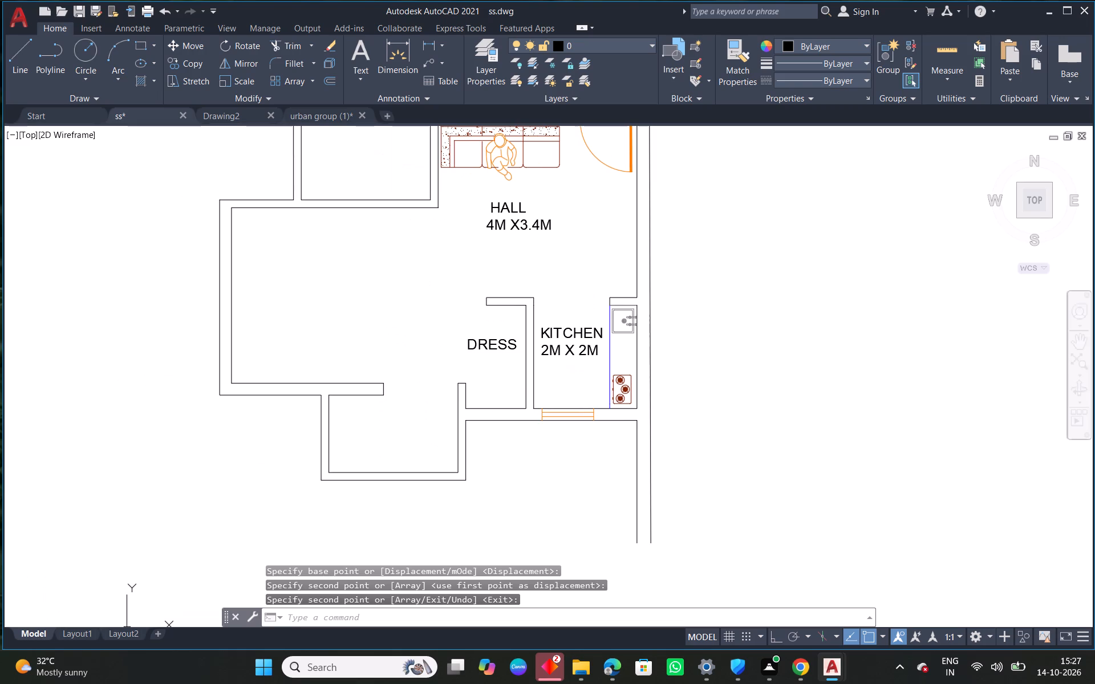
scroll(338, 344, "down", 2)
scroll(349, 287, "up", 1)
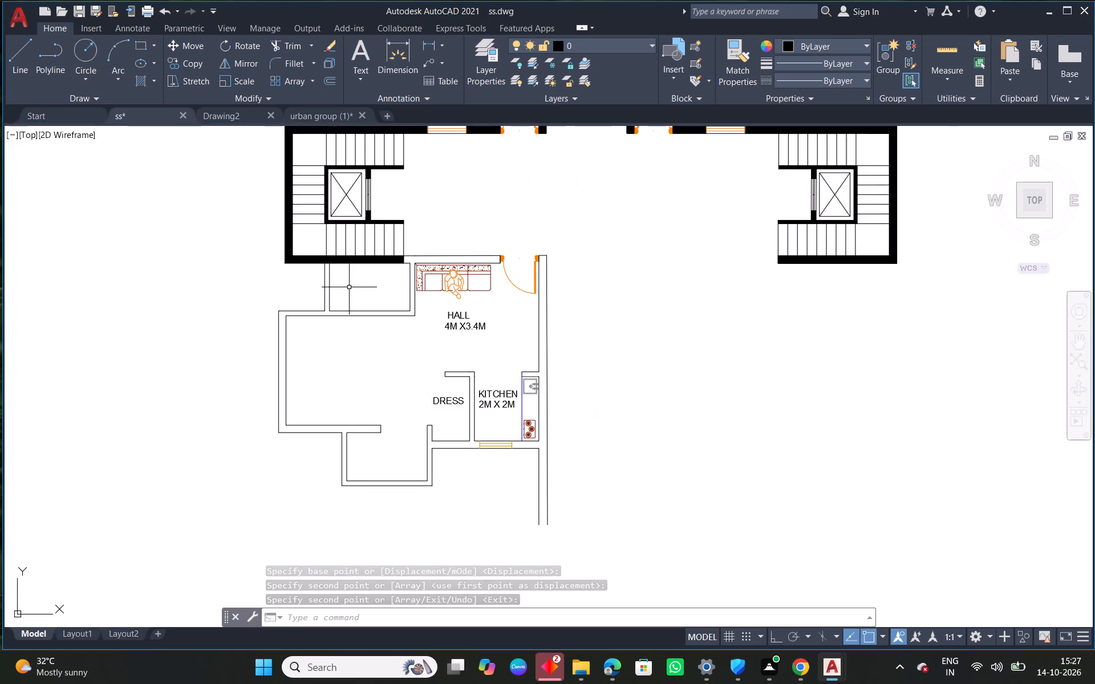
middle_click_drag(349, 287, 386, 347)
scroll(428, 267, "up", 1)
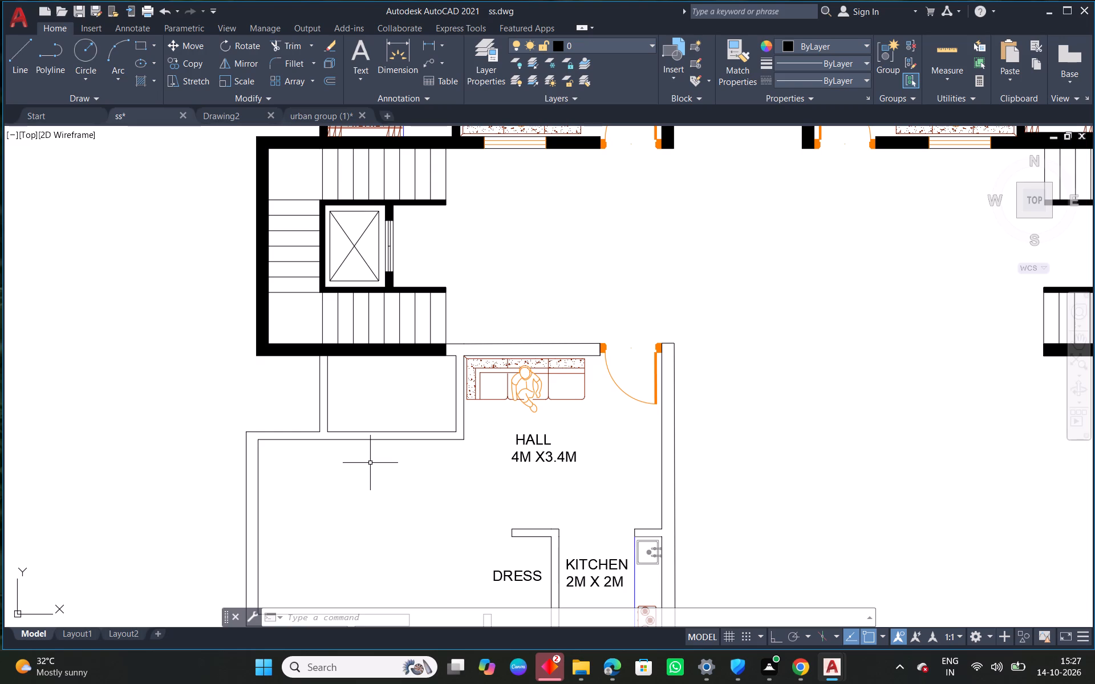
middle_click_drag(354, 446, 420, 439)
scroll(416, 428, "down", 3)
scroll(422, 305, "up", 2)
middle_click_drag(471, 451, 542, 298)
scroll(442, 488, "up", 2)
scroll(559, 442, "up", 2)
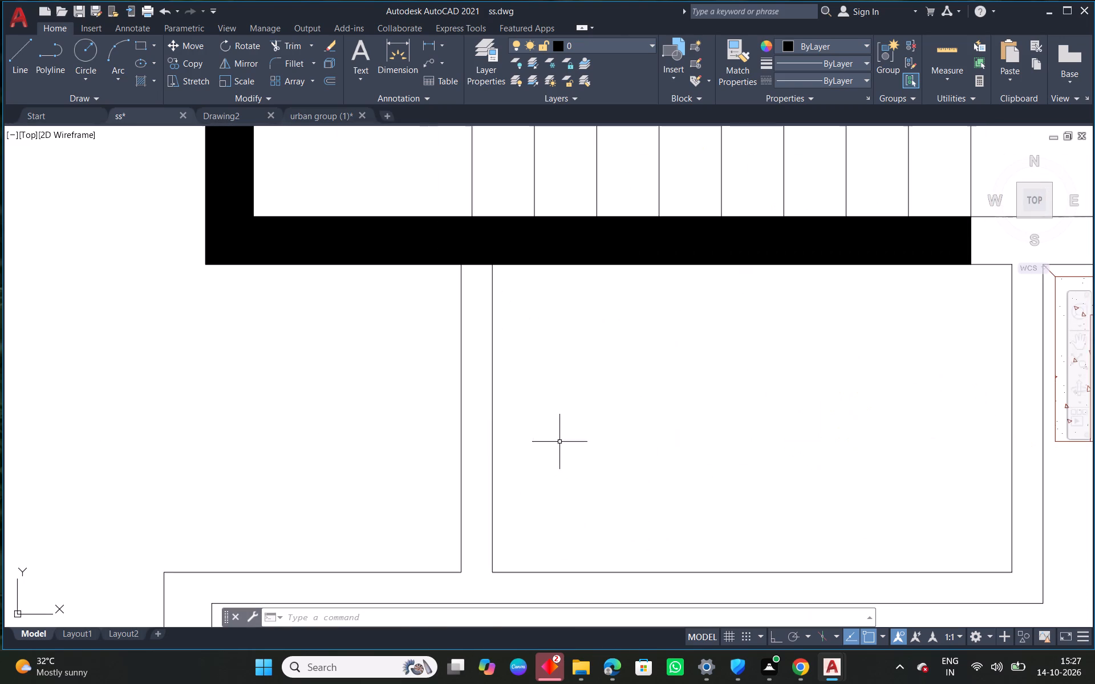
right_click(549, 402)
left_click(632, 161)
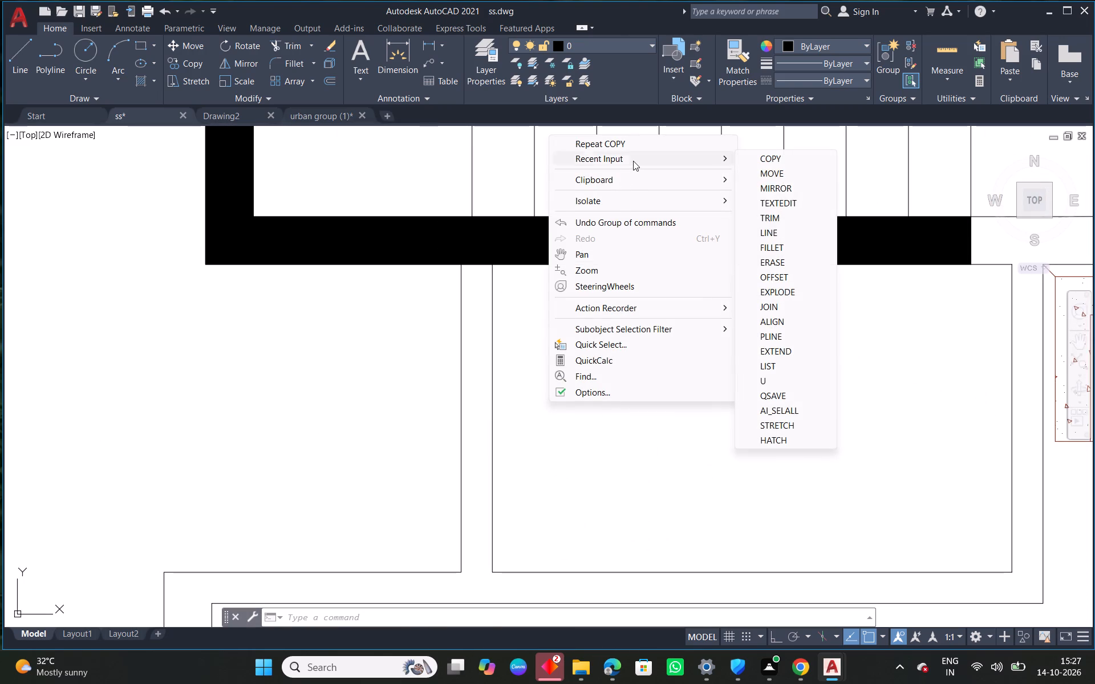
left_click(768, 233)
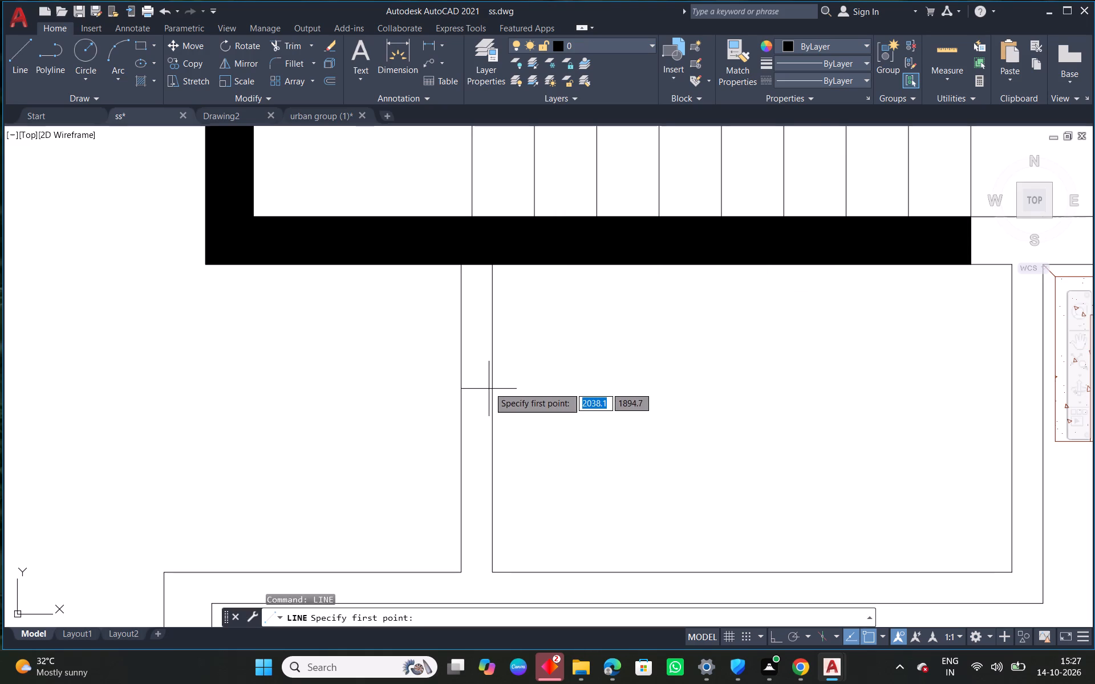
left_click(489, 421)
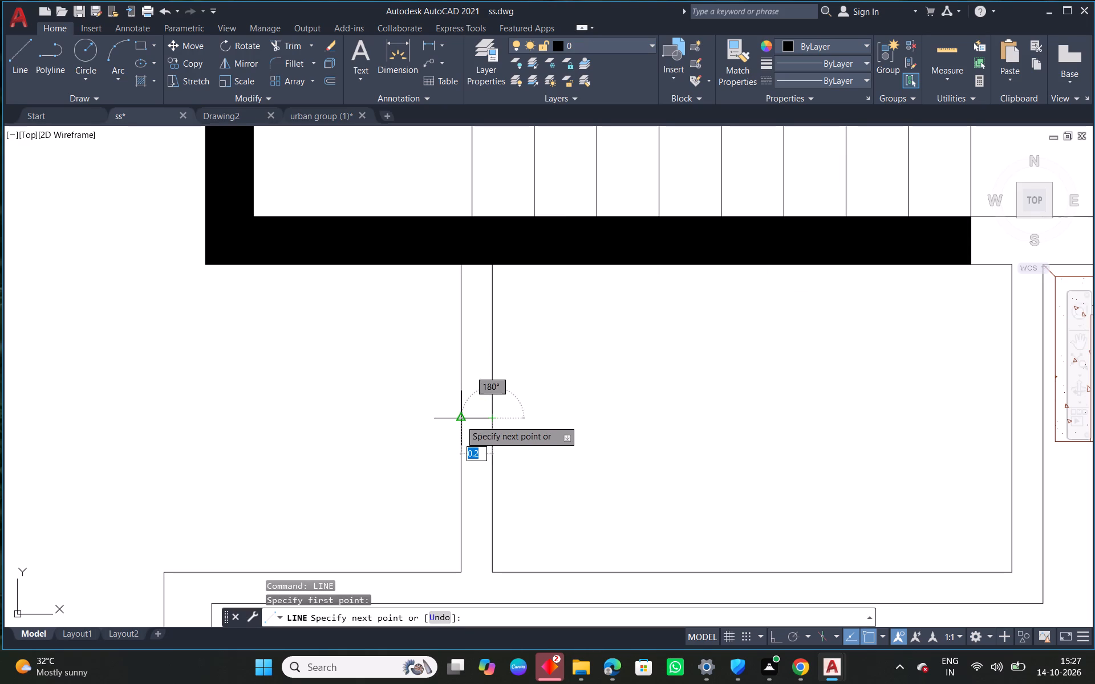
left_click(455, 420)
right_click(457, 420)
left_click(486, 425)
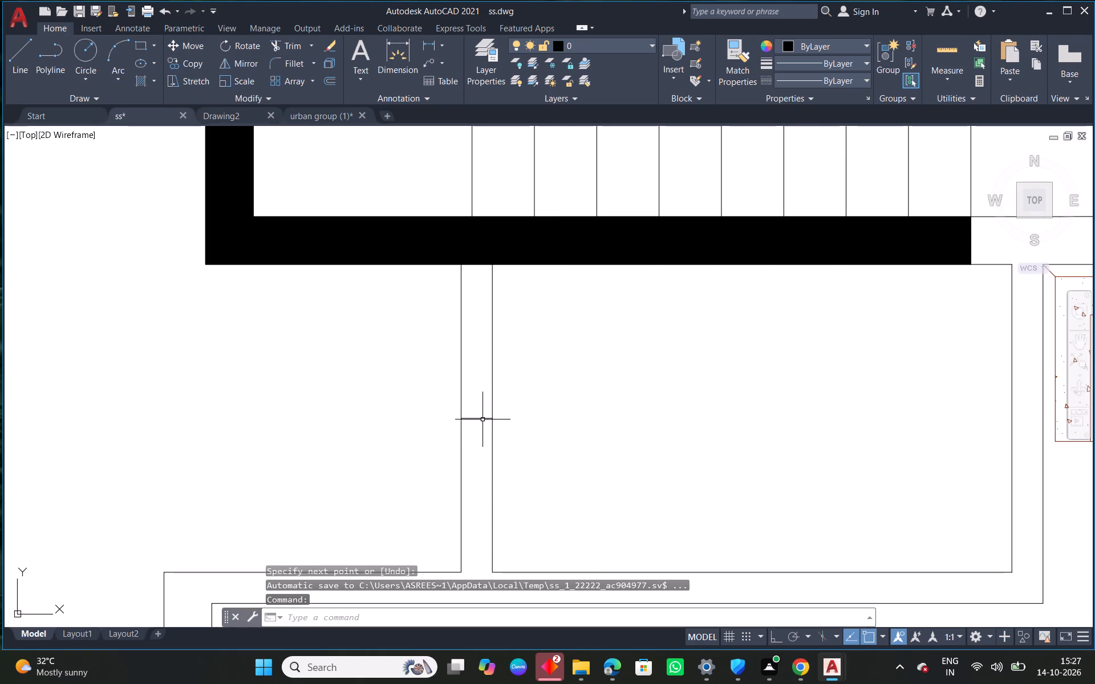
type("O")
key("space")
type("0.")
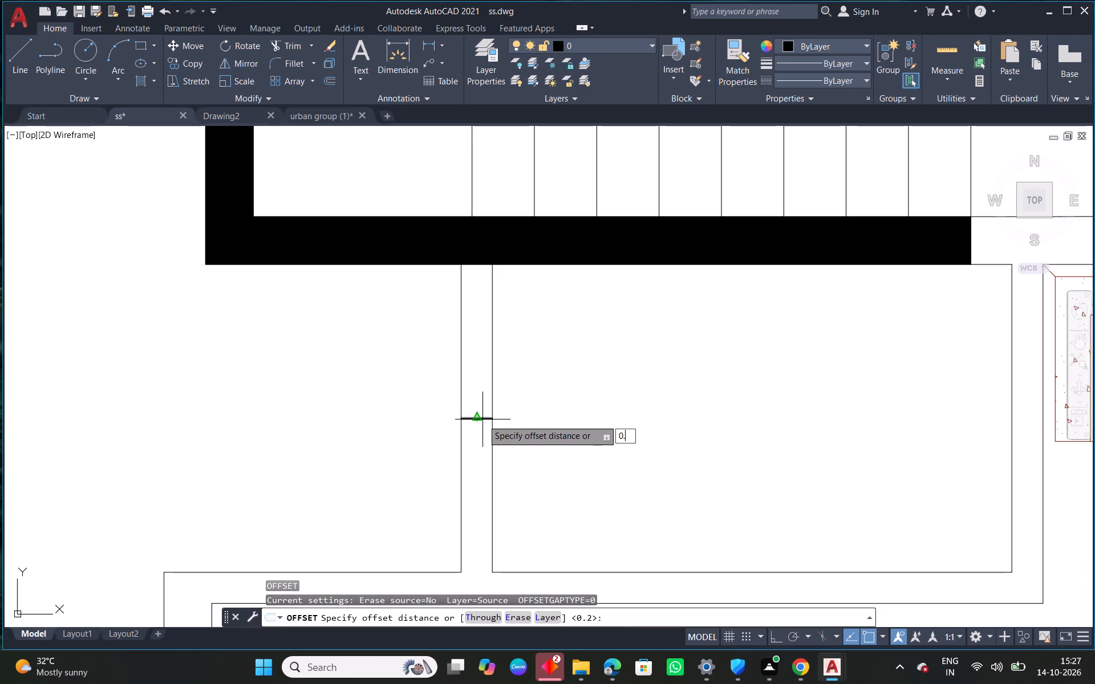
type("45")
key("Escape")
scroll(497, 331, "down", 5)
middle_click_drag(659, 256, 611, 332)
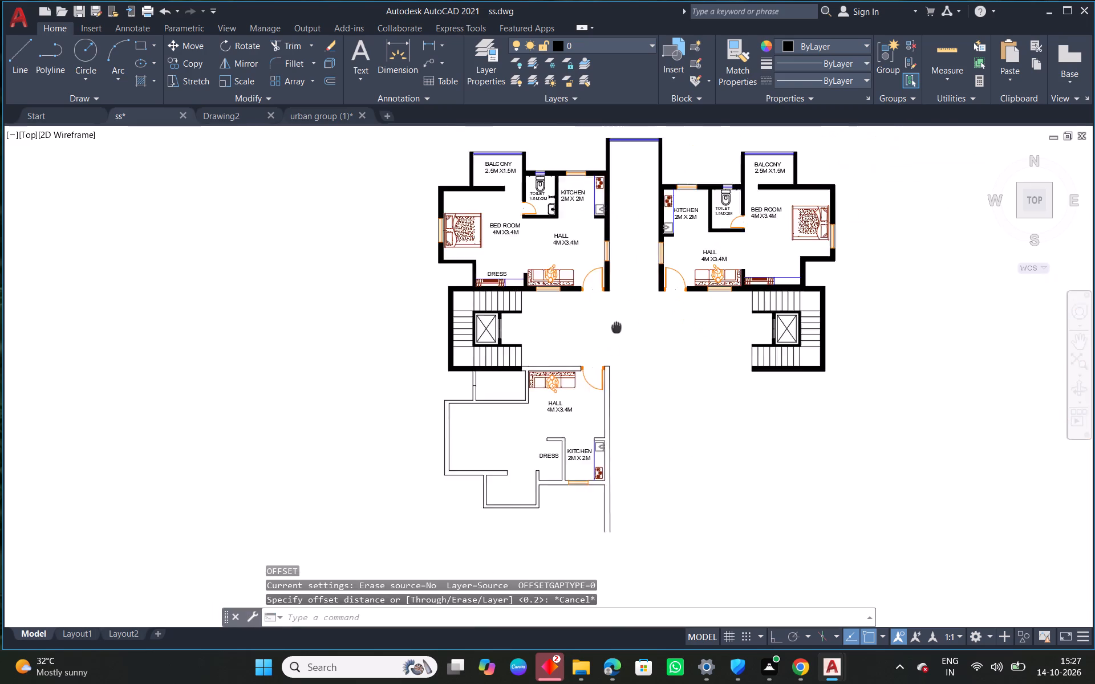
List the properties of the dashed window line in the upper-left unit's toilet wall to check its length.
middle_click_drag(611, 332, 568, 394)
scroll(460, 182, "up", 3)
scroll(613, 386, "up", 2)
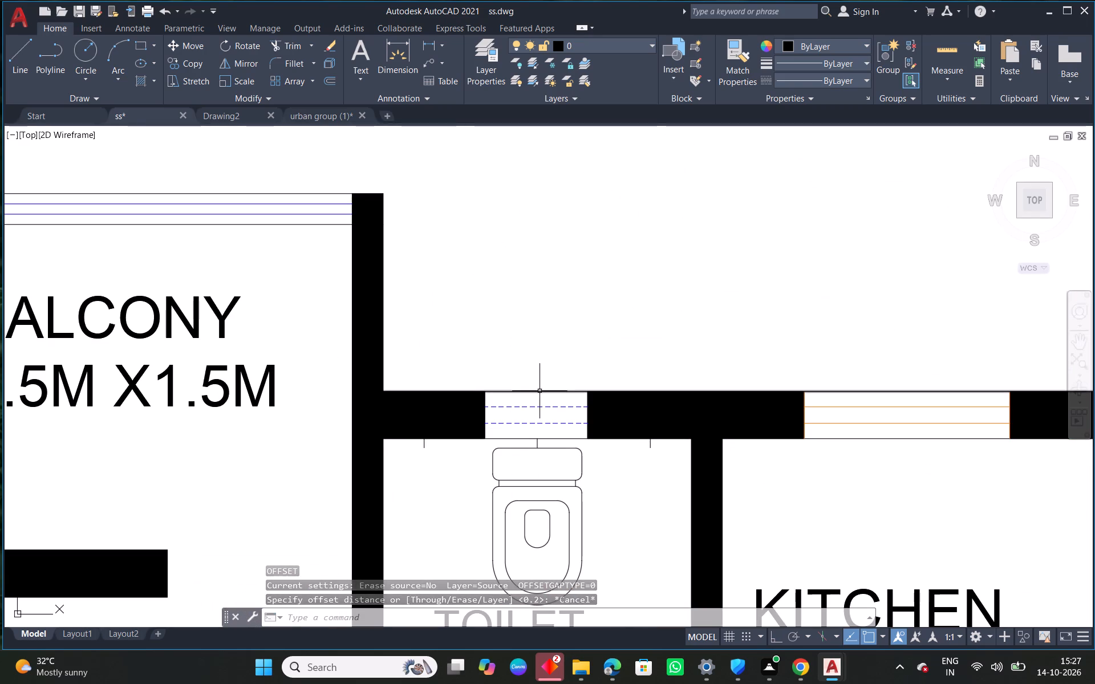
middle_click_drag(563, 367, 543, 215)
scroll(525, 238, "up", 1)
left_click(525, 292)
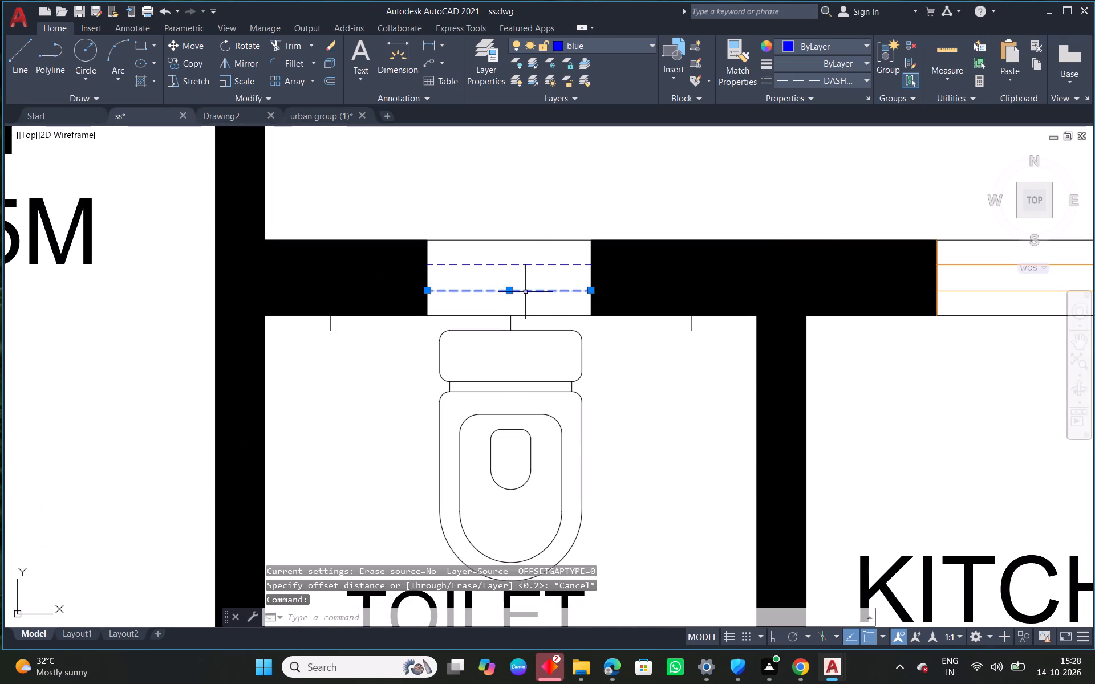
right_click(525, 292)
left_click(646, 313)
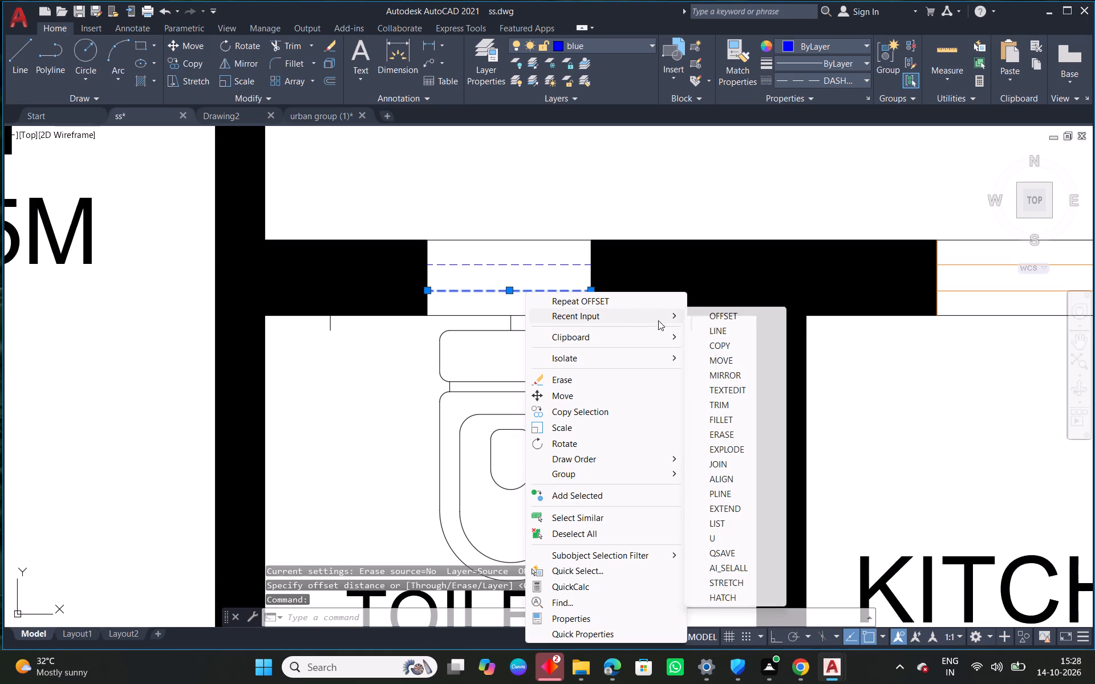
left_click(722, 527)
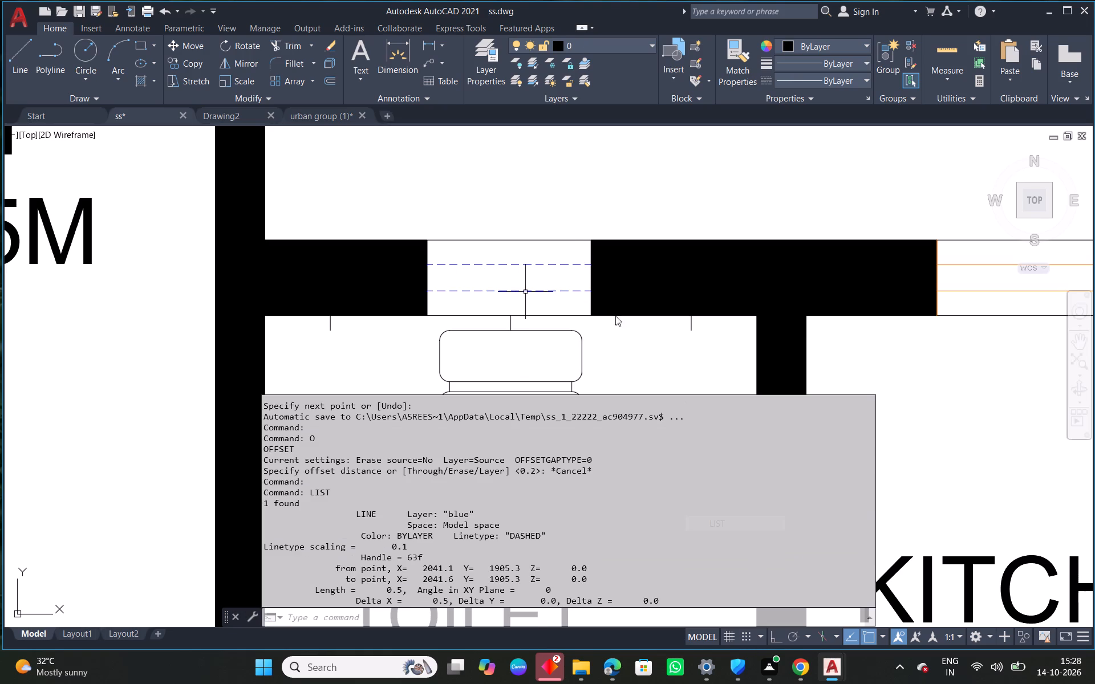
left_click(546, 174)
left_click(466, 180)
right_click(483, 180)
left_click(519, 186)
scroll(558, 272, "down", 4)
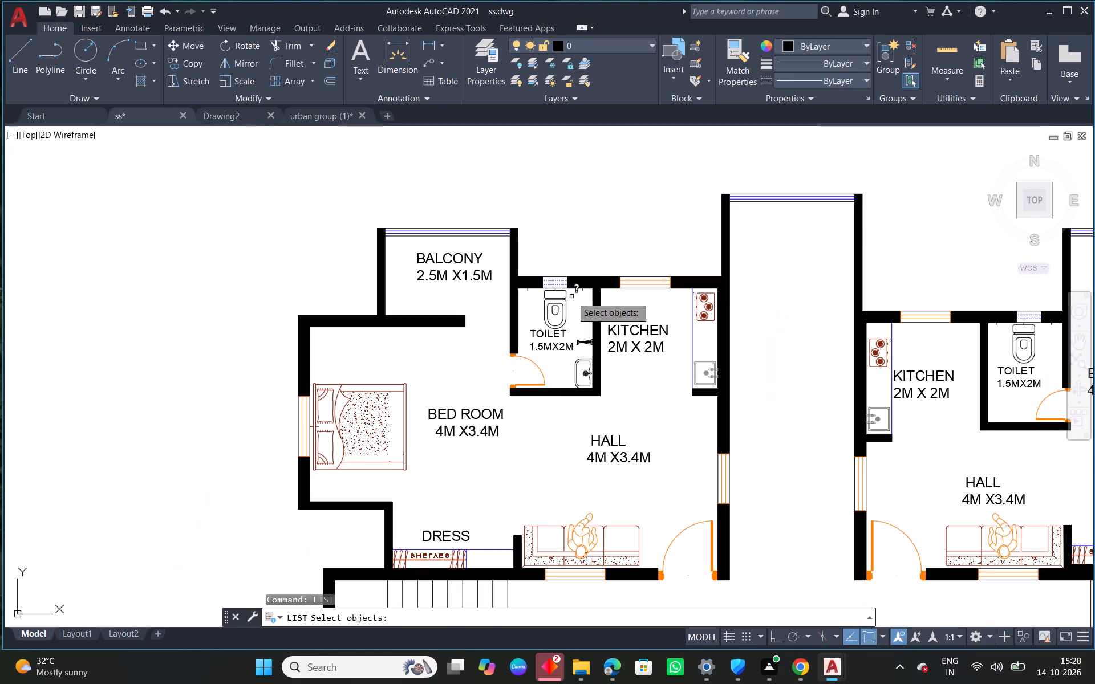
right_click(532, 203)
Erase the short line across the outer side wall of the small room below the left staircase.
scroll(596, 286, "down", 3)
middle_click_drag(629, 436, 638, 341)
scroll(531, 300, "up", 2)
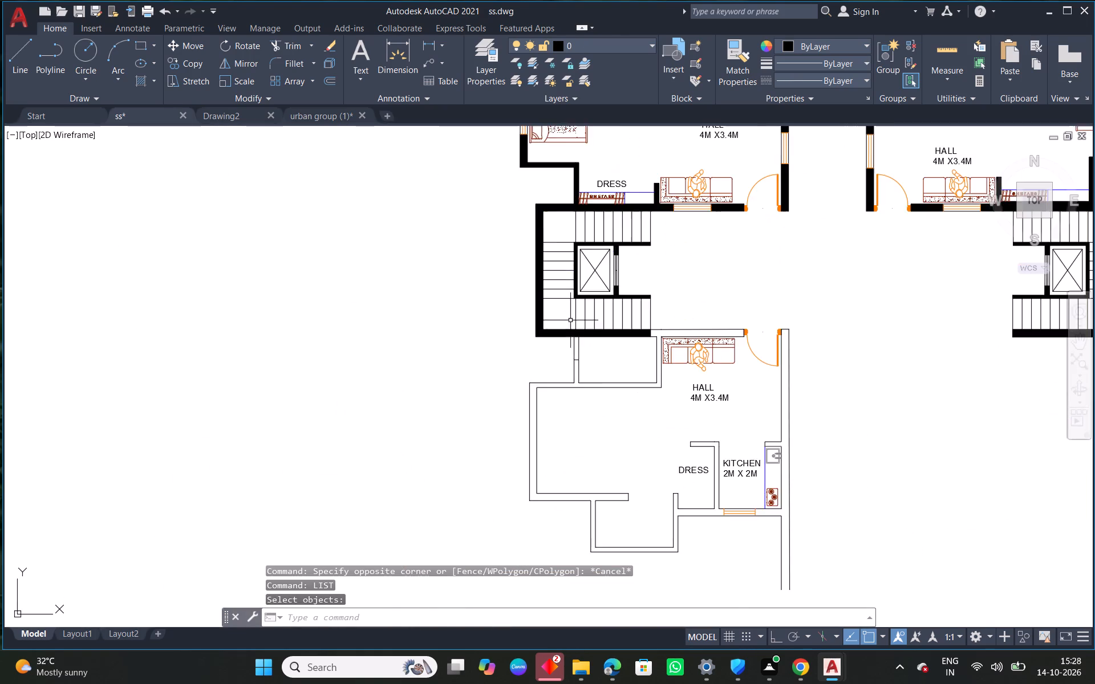
scroll(576, 380, "up", 3)
left_click(574, 297)
right_click(602, 280)
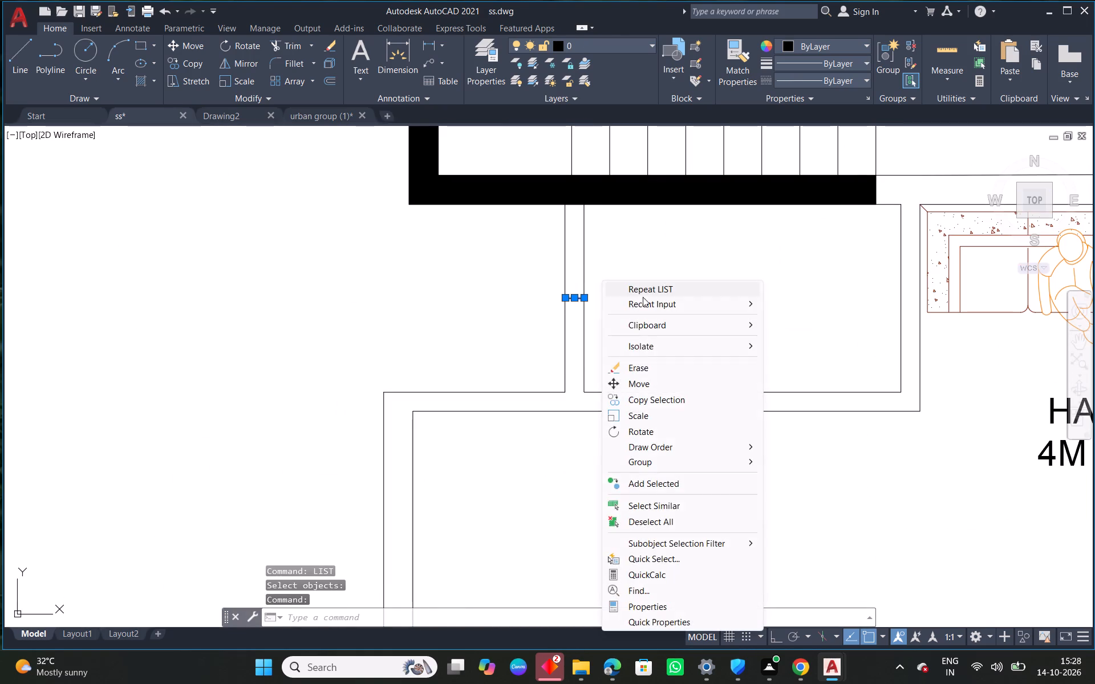
left_click(642, 370)
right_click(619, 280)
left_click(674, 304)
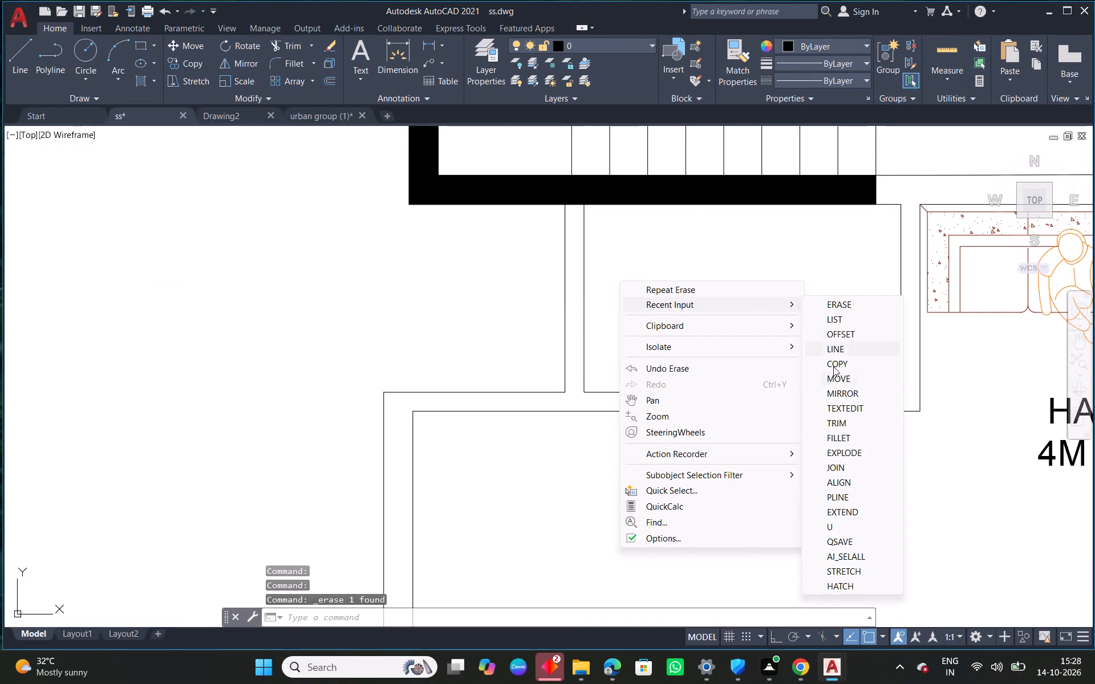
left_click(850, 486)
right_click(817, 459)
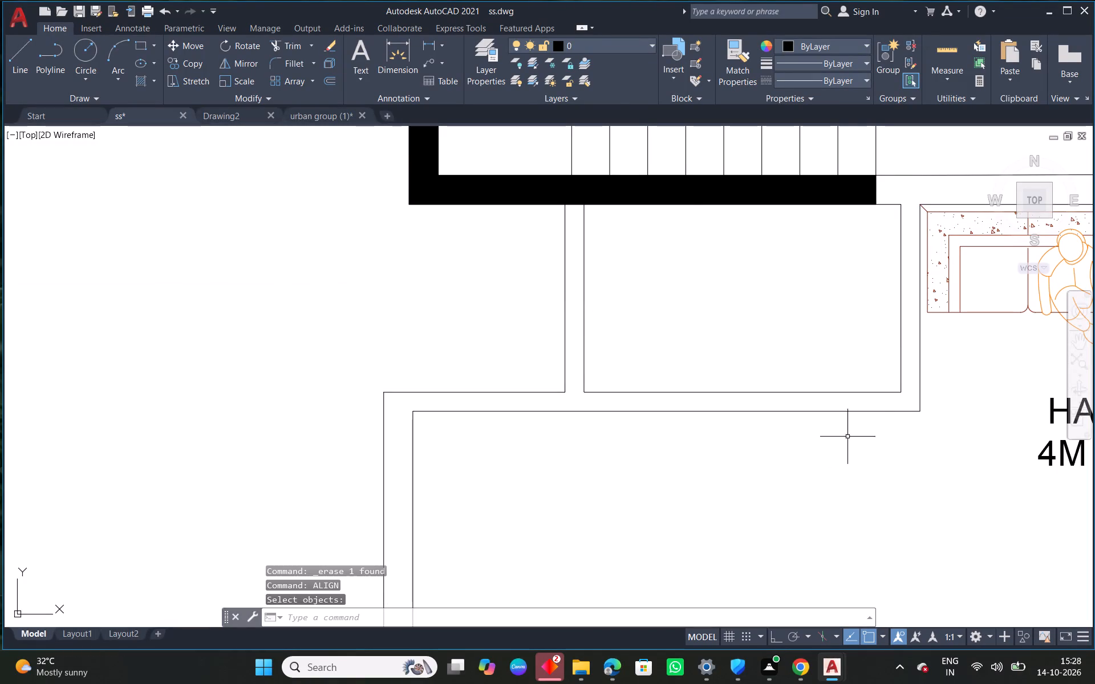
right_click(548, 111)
Draw a line straight across the small room's outer side wall at the midpoint of its inner face.
right_click(630, 239)
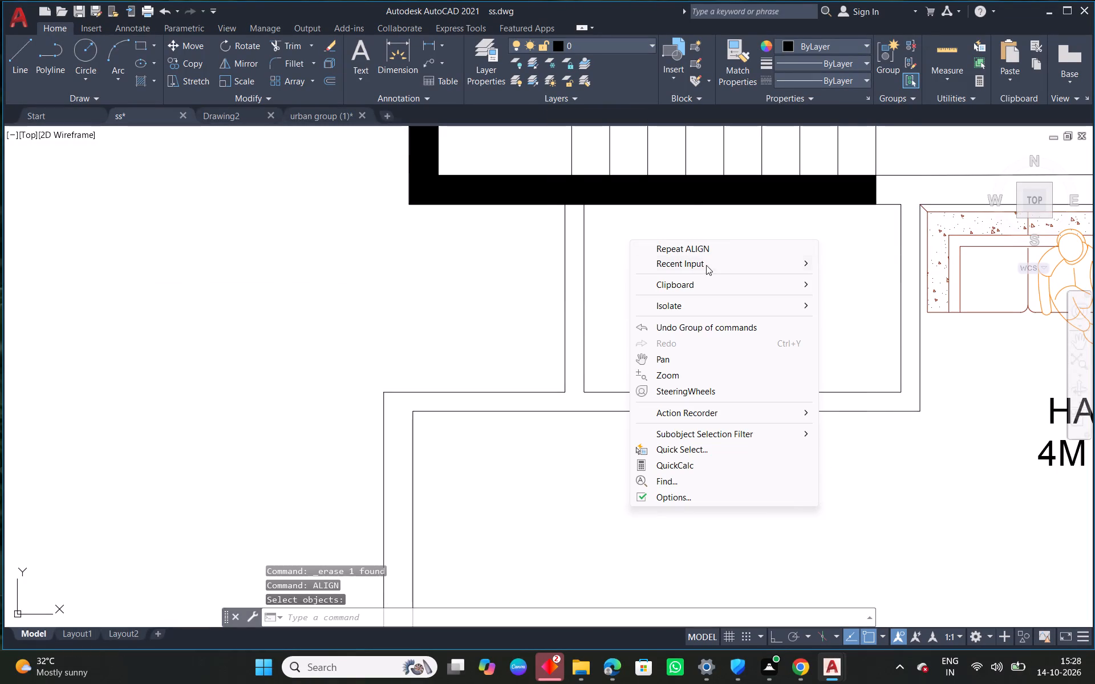
left_click(706, 265)
left_click(849, 319)
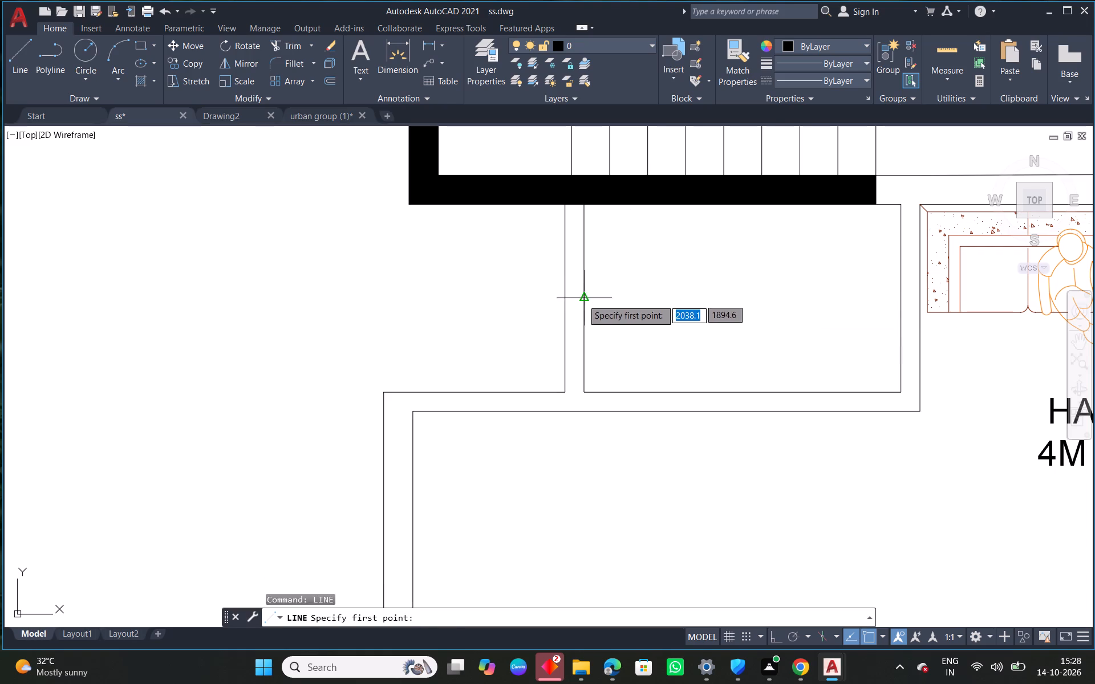
left_click(582, 300)
left_click(562, 302)
right_click(570, 298)
left_click(606, 312)
Offset the short cross line by 0.2 to both sides along the small room's side wall.
right_click(607, 299)
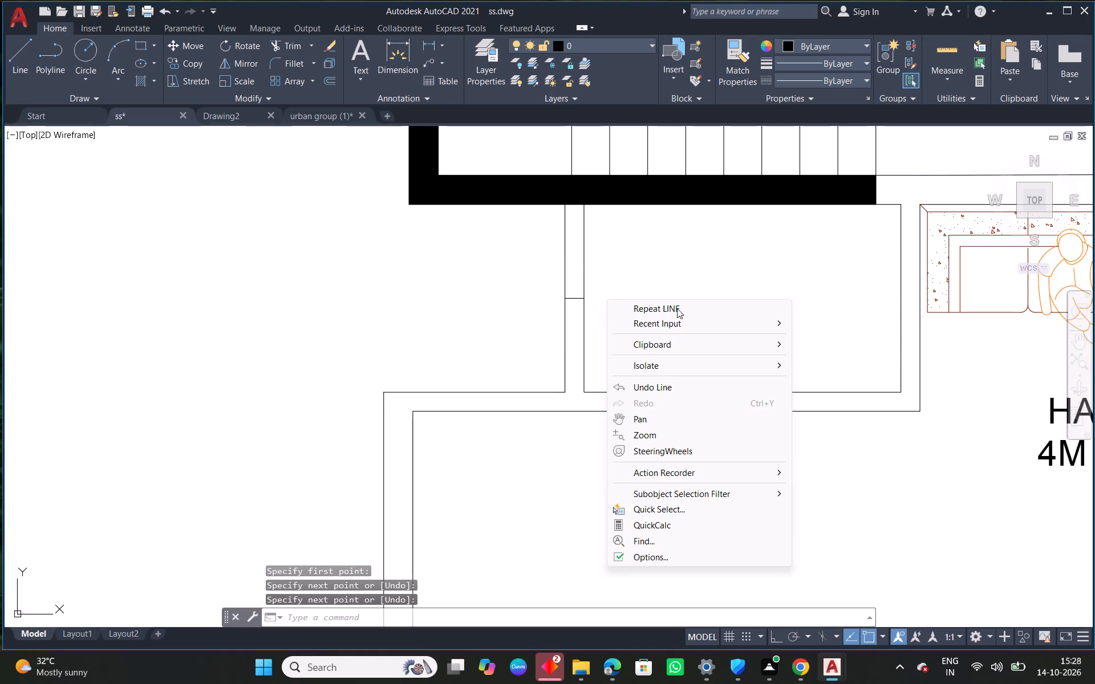
left_click(686, 321)
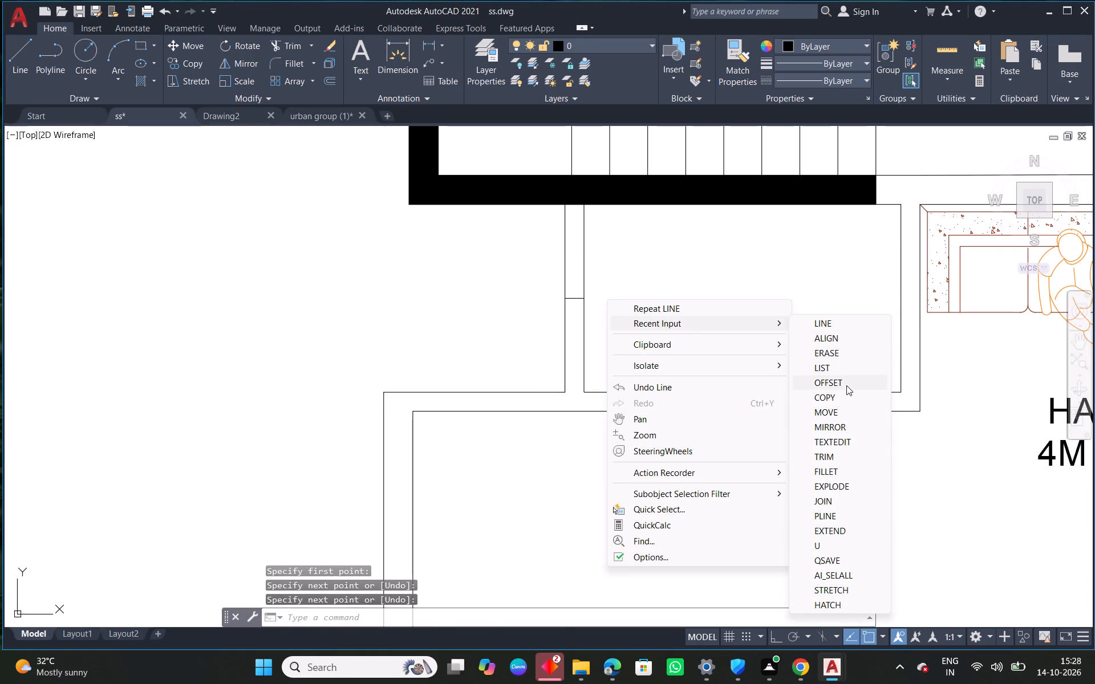
left_click(846, 385)
type("0.")
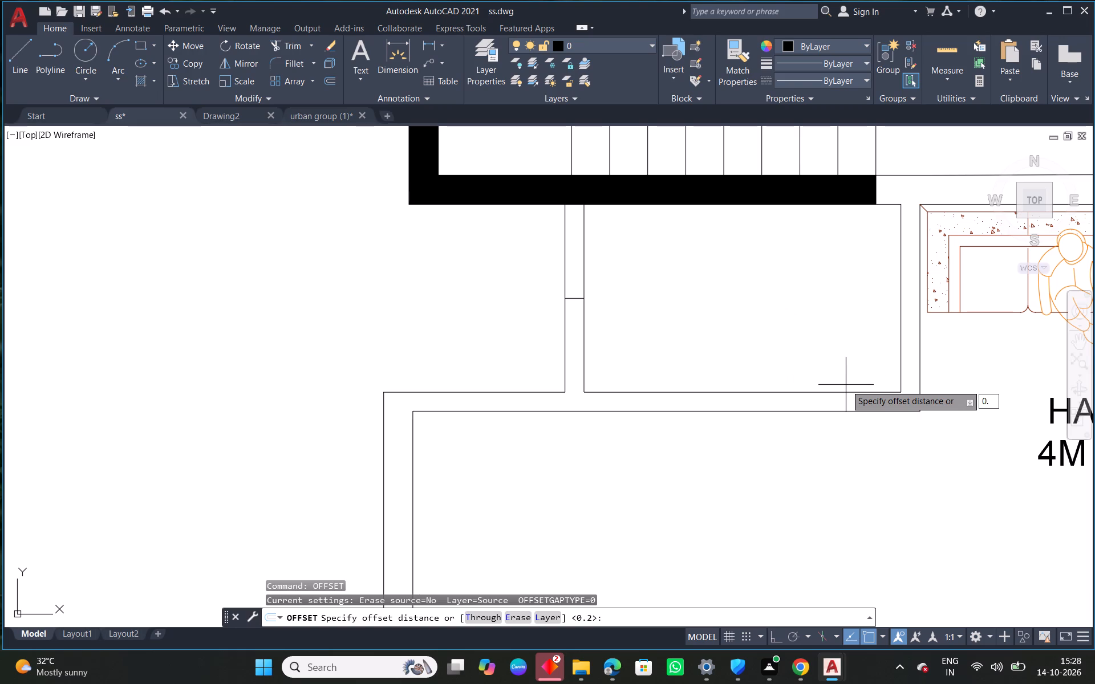
key("5")
key("BackSpace")
key("2")
key("Return")
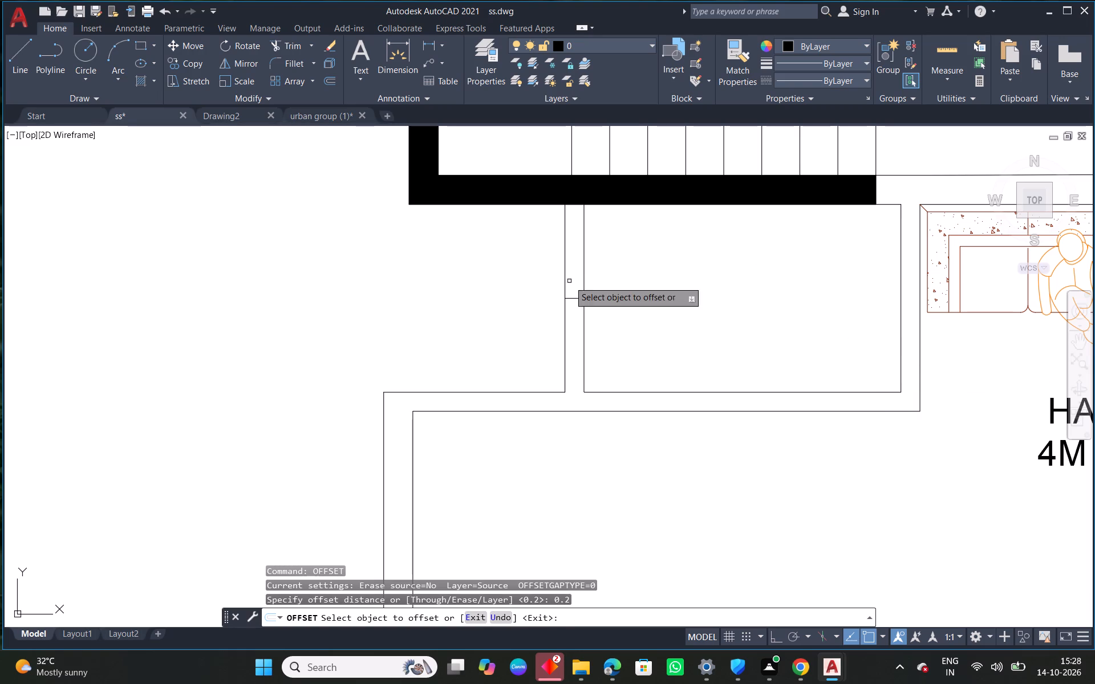
left_click(577, 298)
left_click(572, 361)
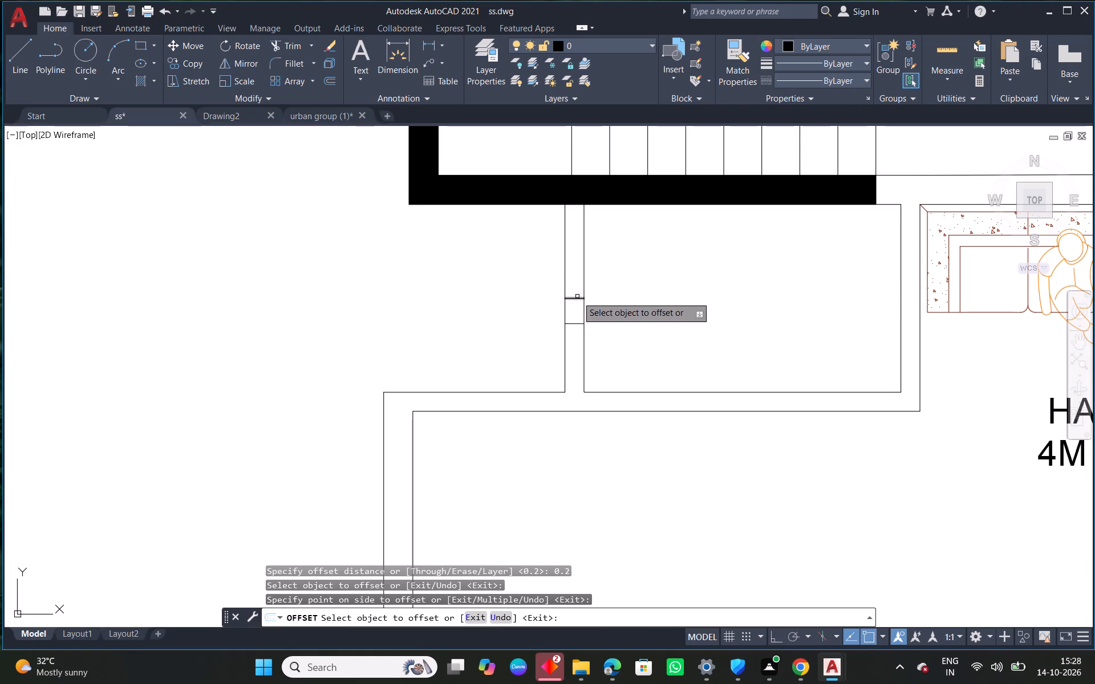
left_click_drag(577, 299, 577, 284)
left_click(576, 273)
right_click(576, 272)
left_click(604, 279)
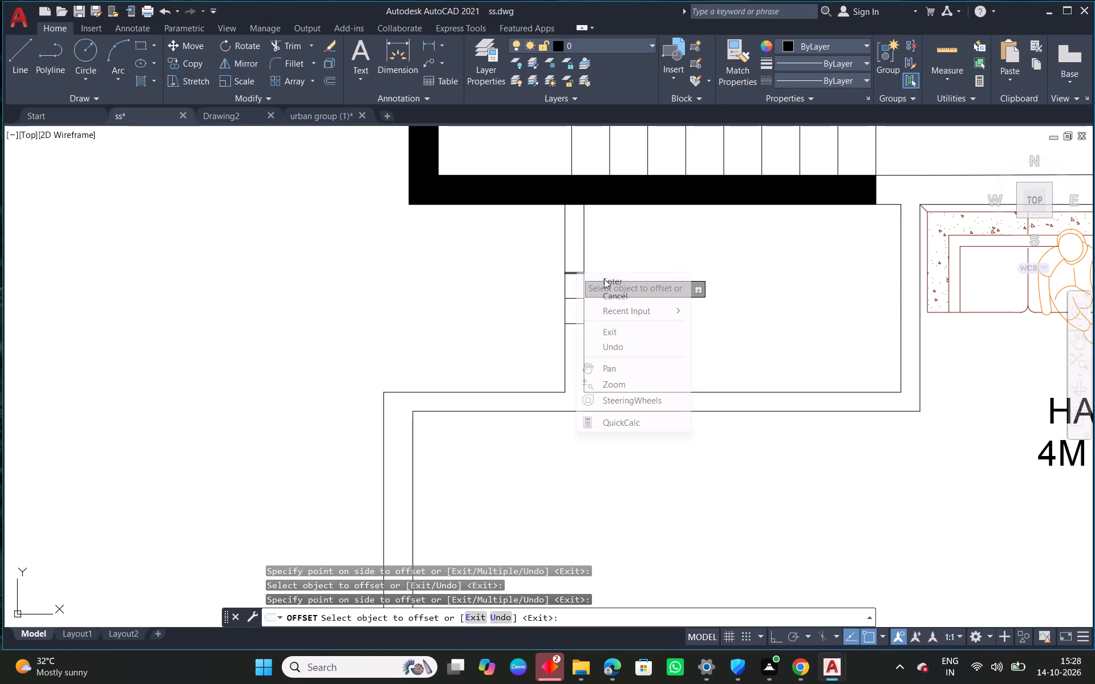
Erase the middle one of the three short cross lines in the small room's side wall.
scroll(577, 298, "up", 2)
left_click_drag(571, 280, 570, 286)
left_click(564, 330)
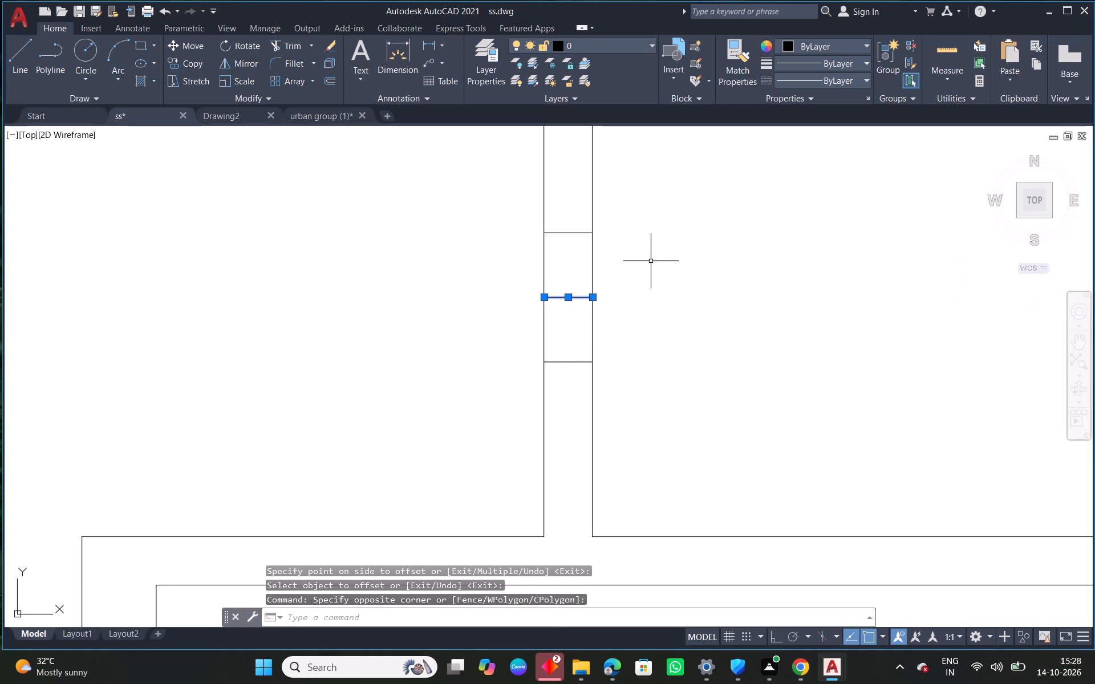
key("Delete")
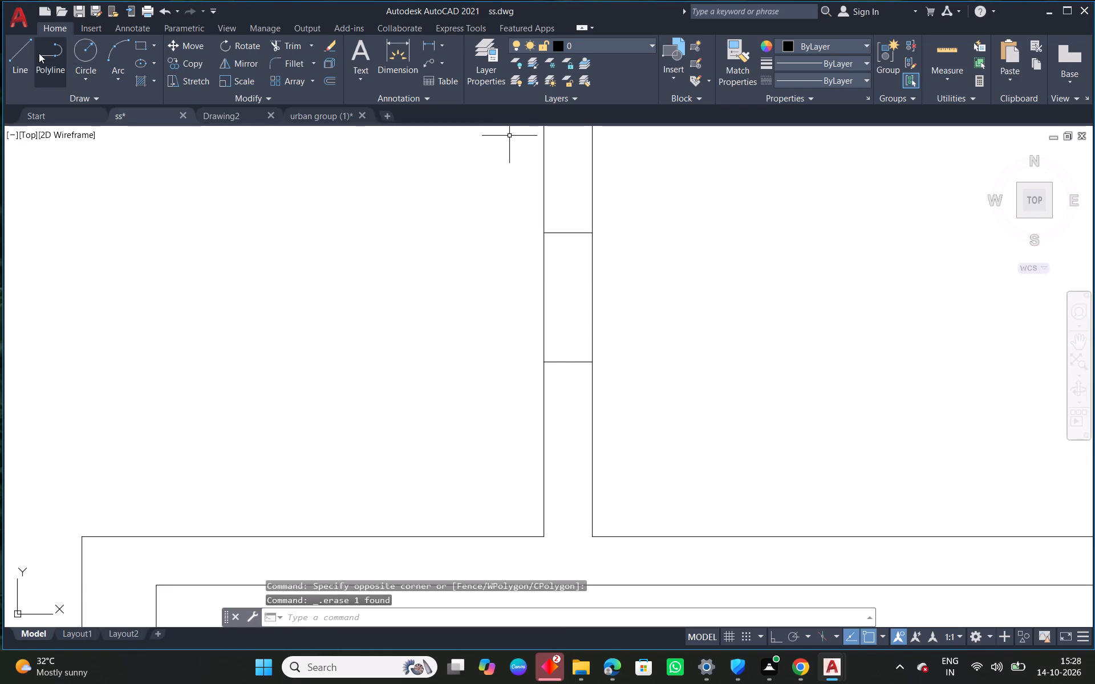
Draw a centre line along the wall joining the midpoints of the two remaining cross lines.
left_click(11, 54)
left_click(570, 361)
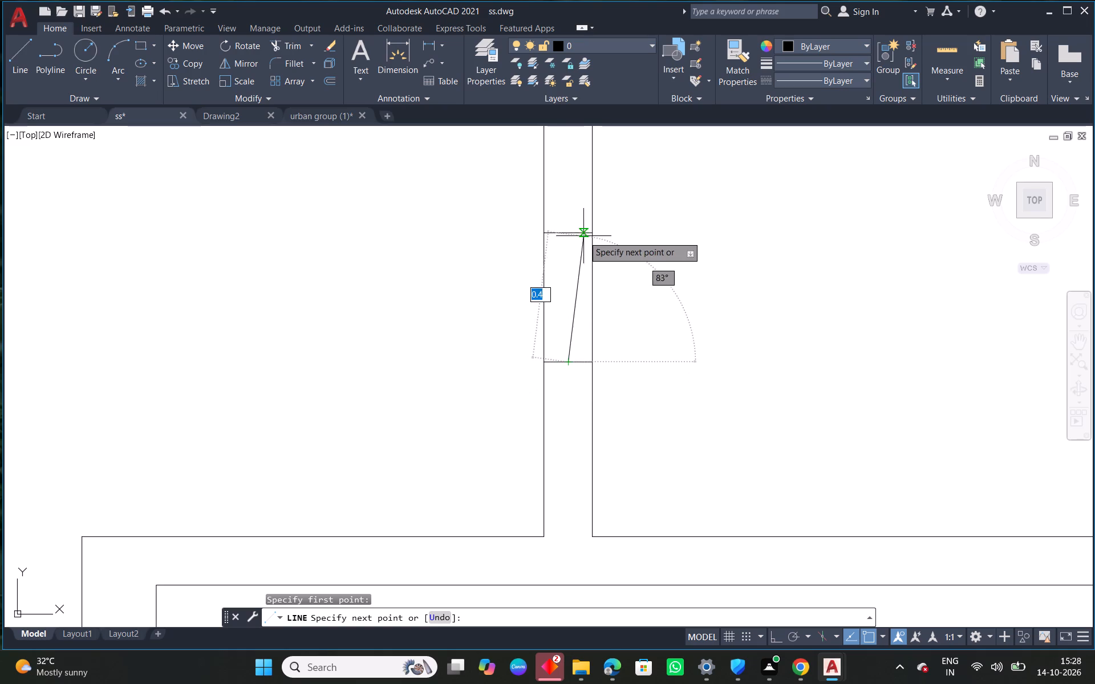
left_click(569, 235)
right_click(569, 235)
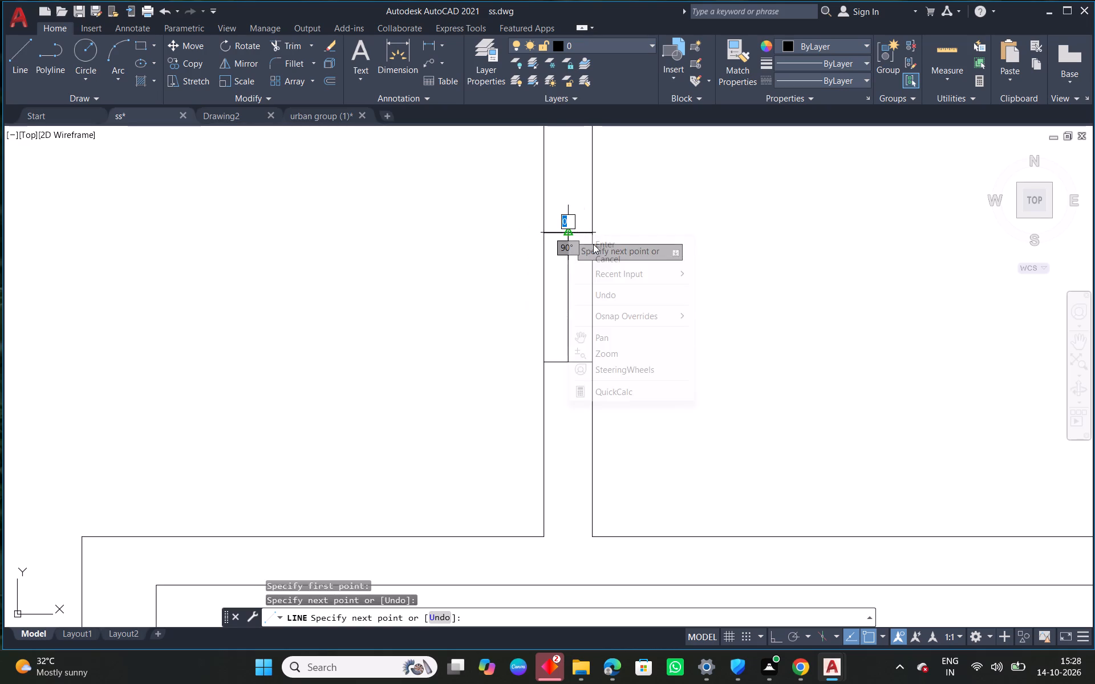
left_click(595, 245)
List the properties of the window opening's centre line to check its length.
left_click(568, 269)
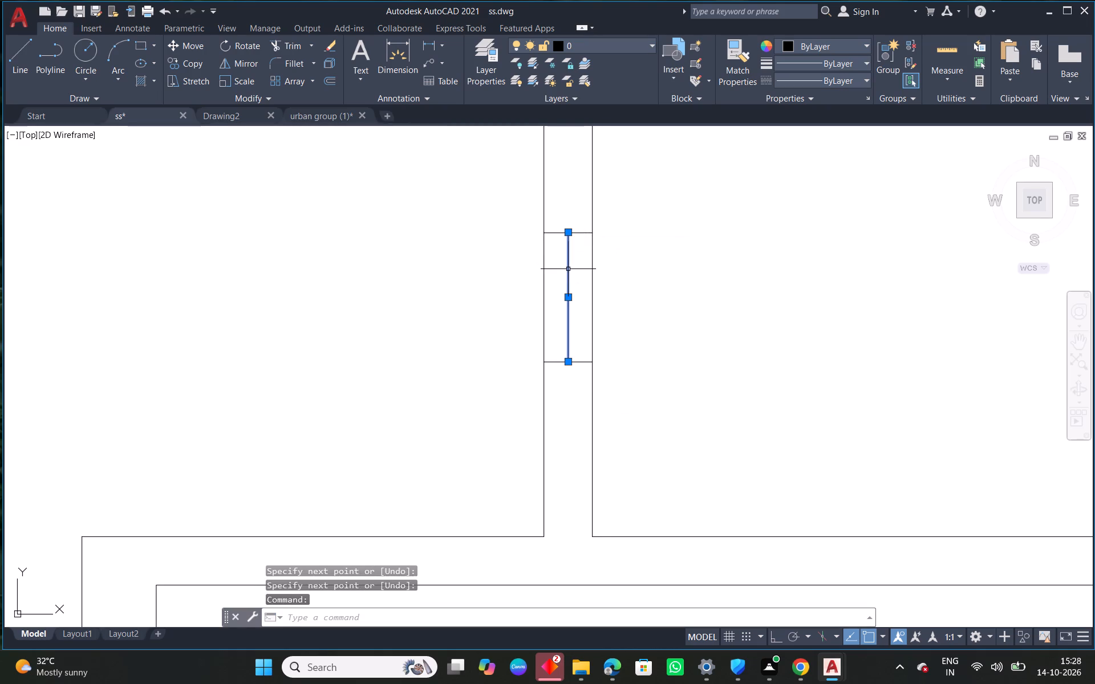
type("LI")
key("space")
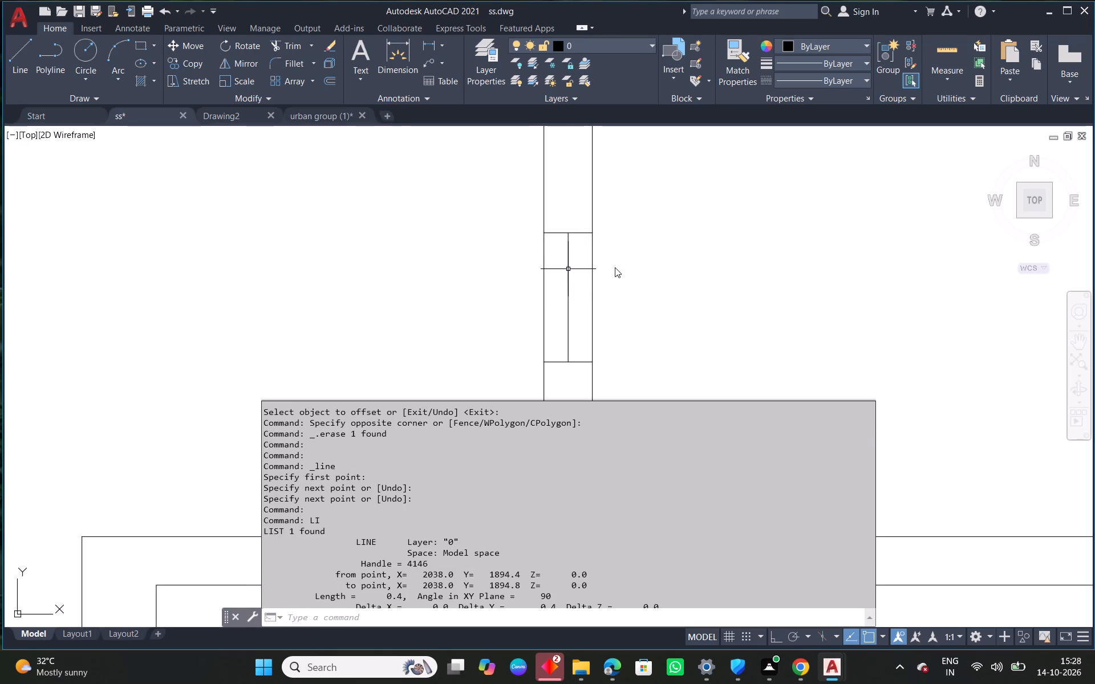
left_click(615, 267)
left_click(618, 276)
left_click(607, 281)
right_click(608, 280)
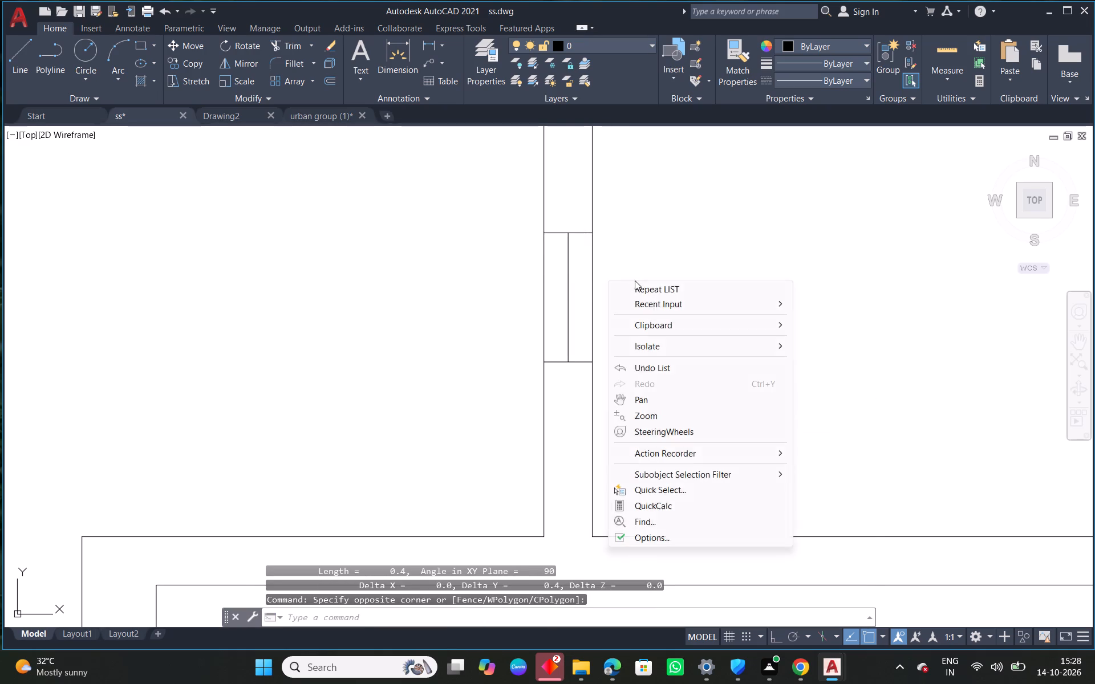
left_click(629, 245)
left_click(628, 245)
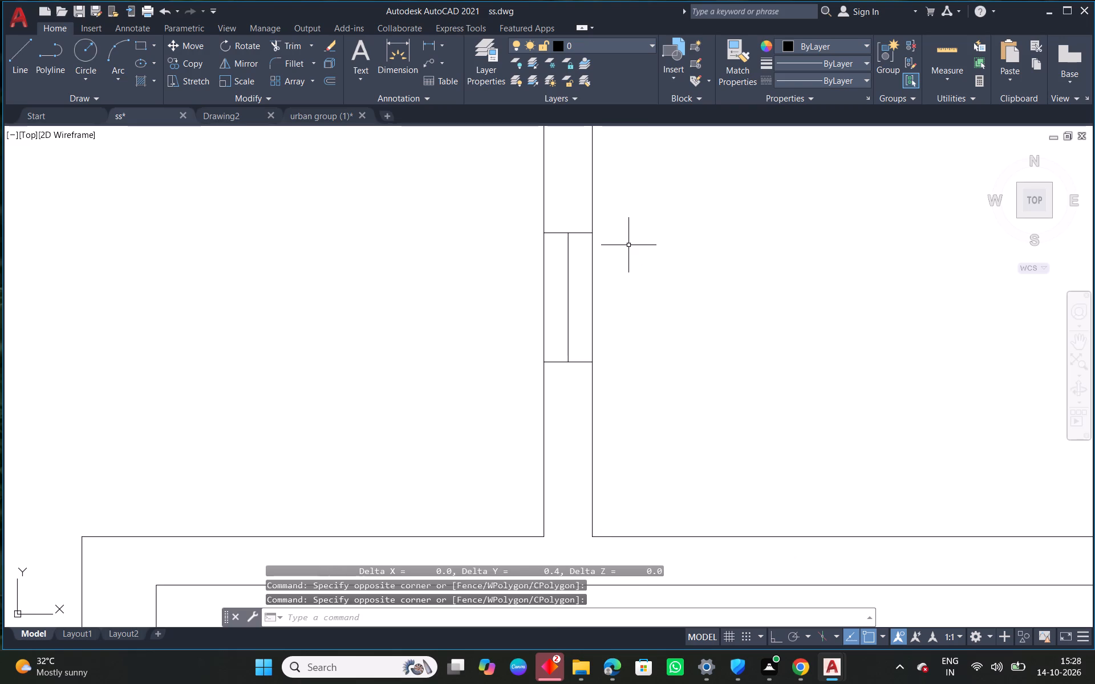
Offset the opening's upper end line by 0.1 outward, toward the staircase.
type("O 0.1")
key("Return")
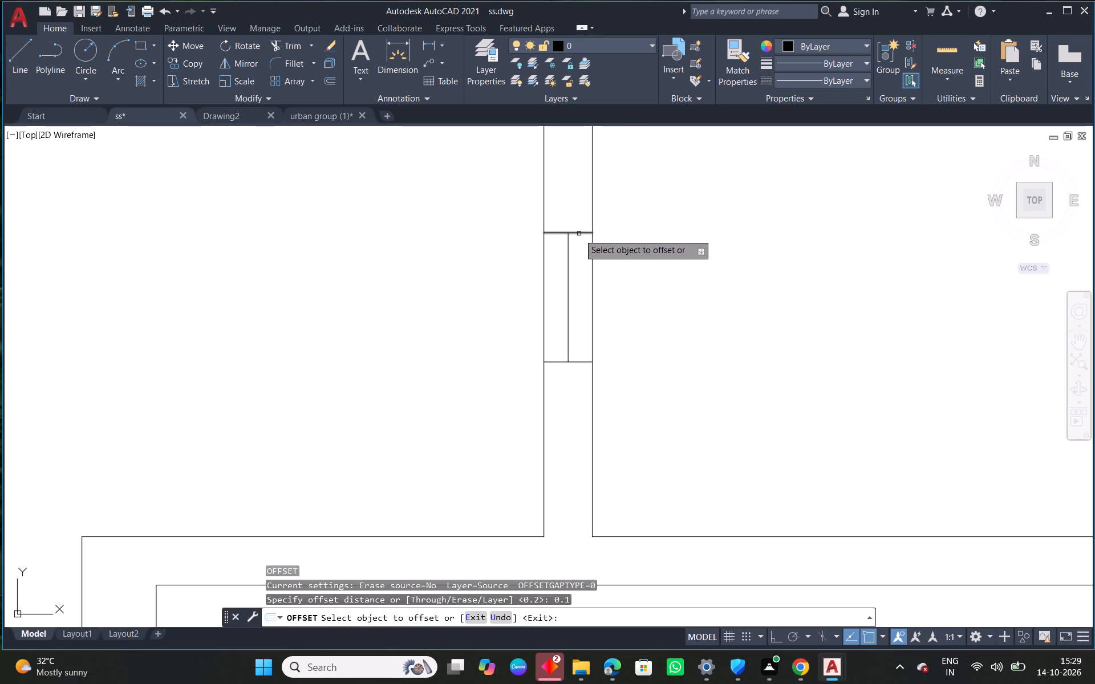
left_click(577, 234)
left_click(573, 210)
right_click(573, 210)
left_click(598, 221)
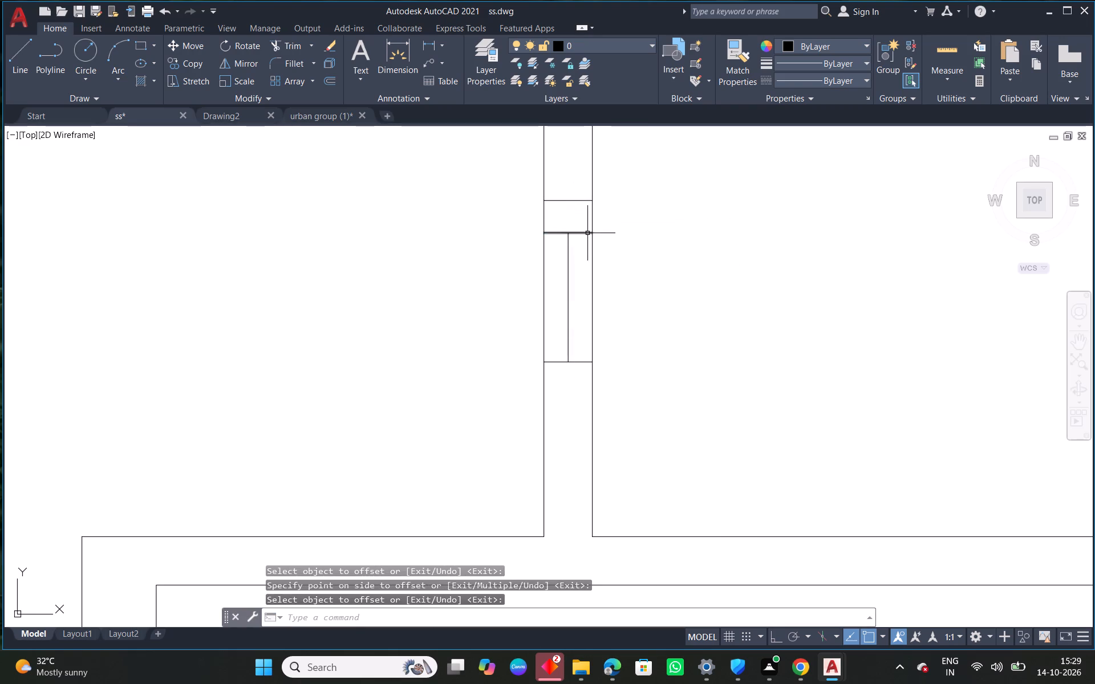
Erase the opening's original upper end line, keeping the offset copy.
left_click(587, 233)
left_click(330, 43)
Extend the opening's centre line up to the new upper end line.
right_click(405, 260)
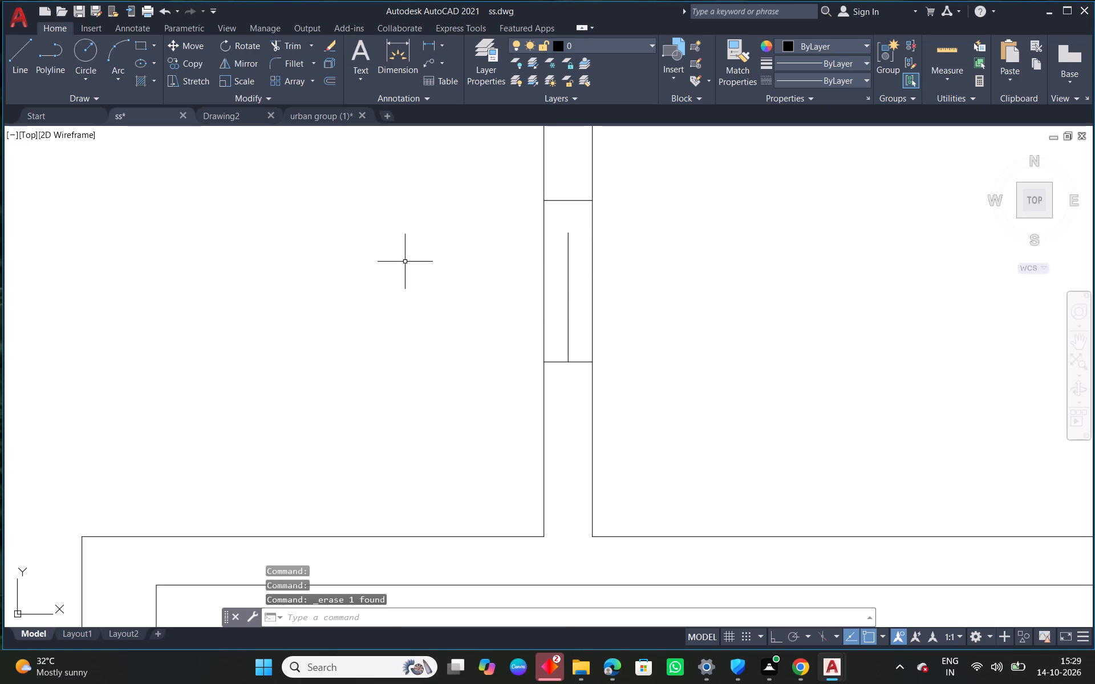
left_click(483, 288)
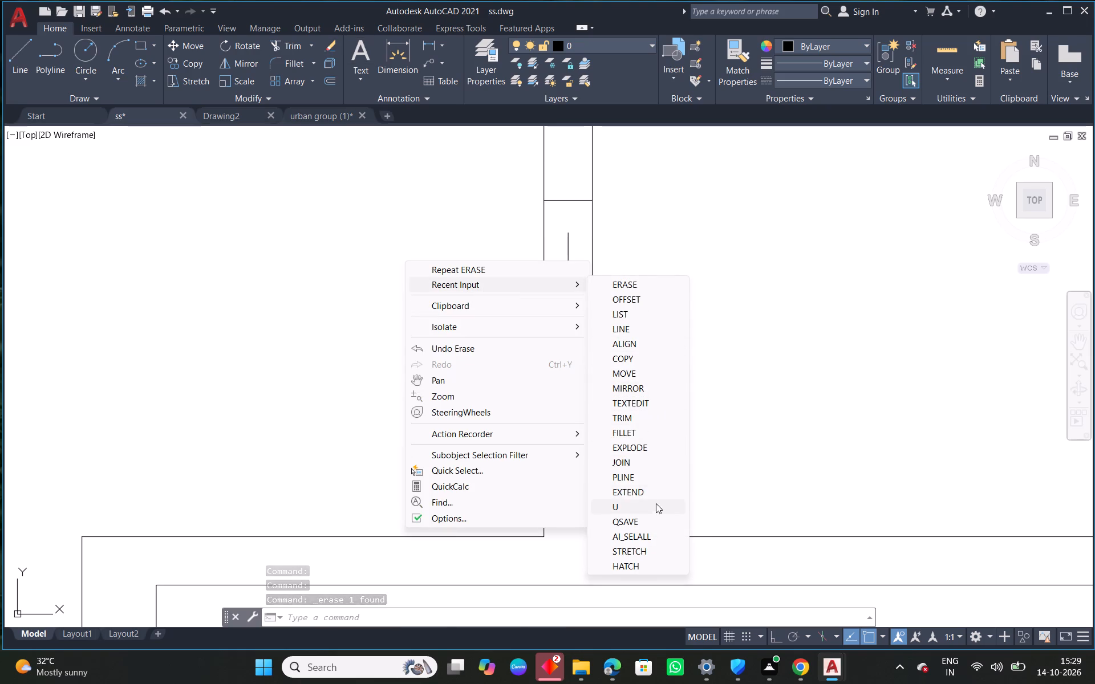
left_click(647, 488)
left_click(569, 247)
right_click(569, 247)
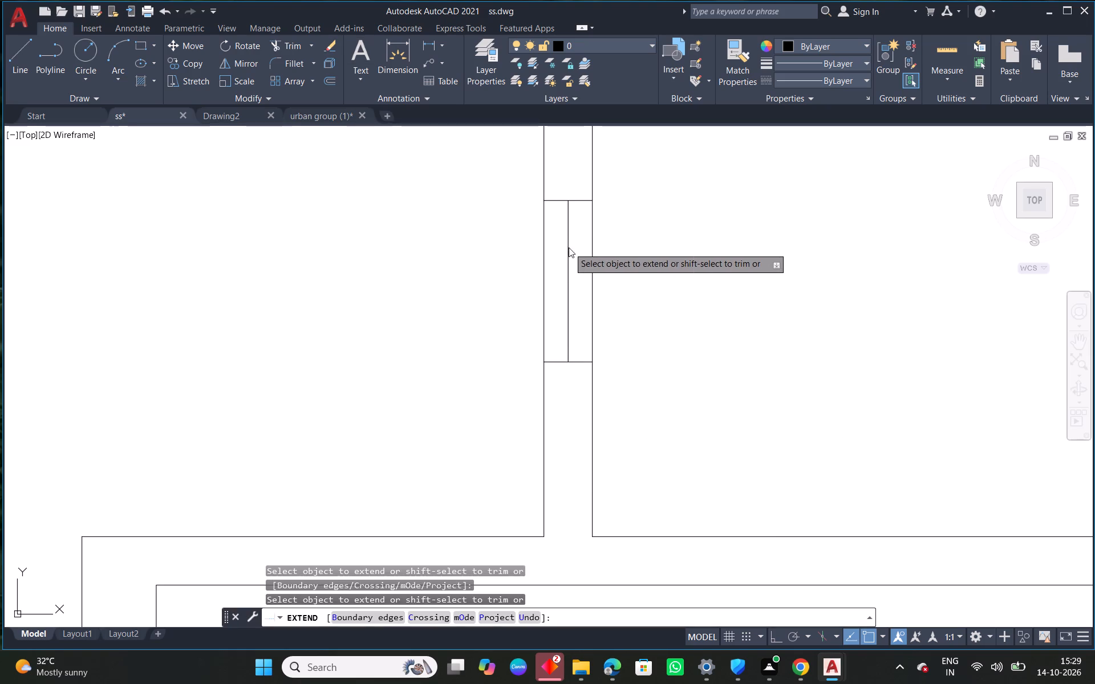
left_click(587, 255)
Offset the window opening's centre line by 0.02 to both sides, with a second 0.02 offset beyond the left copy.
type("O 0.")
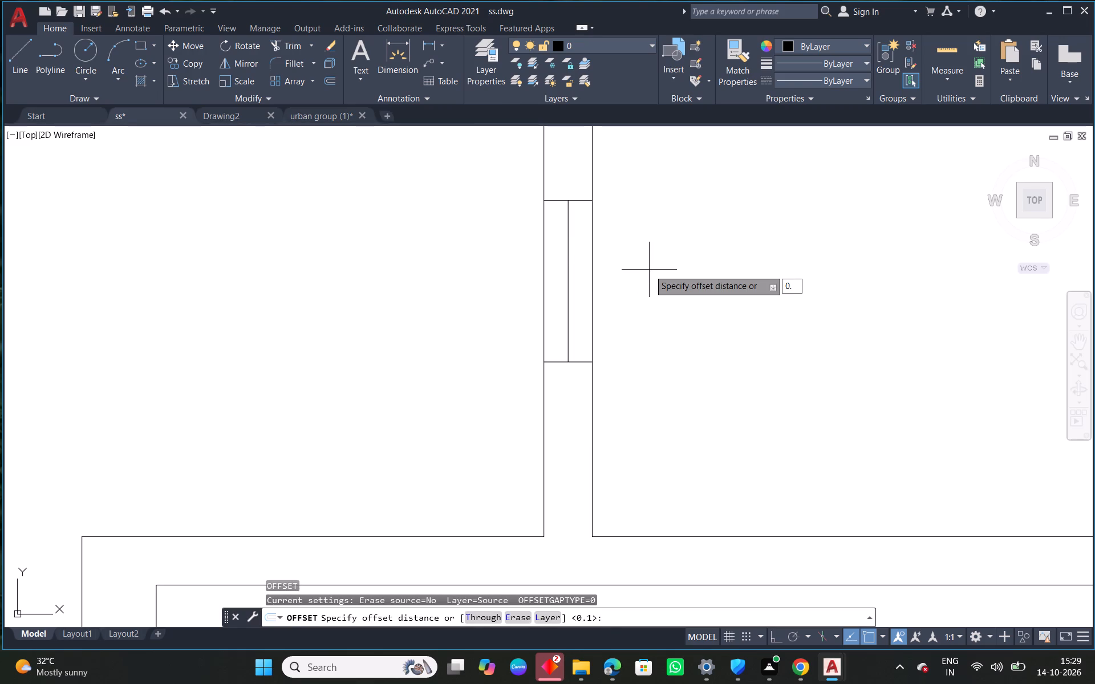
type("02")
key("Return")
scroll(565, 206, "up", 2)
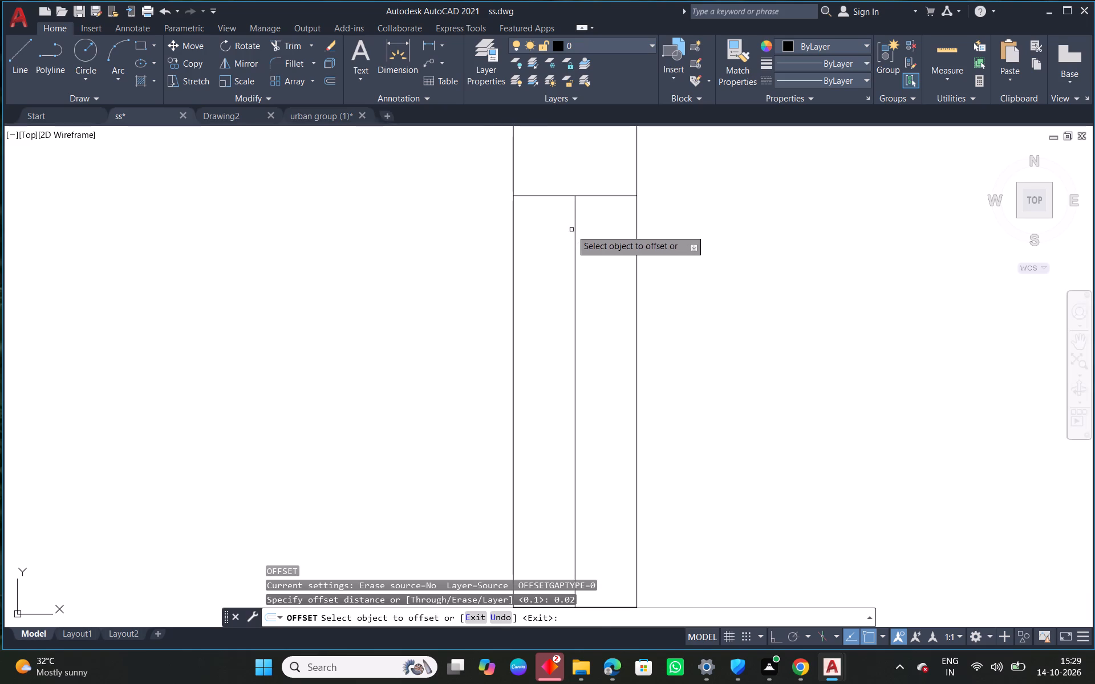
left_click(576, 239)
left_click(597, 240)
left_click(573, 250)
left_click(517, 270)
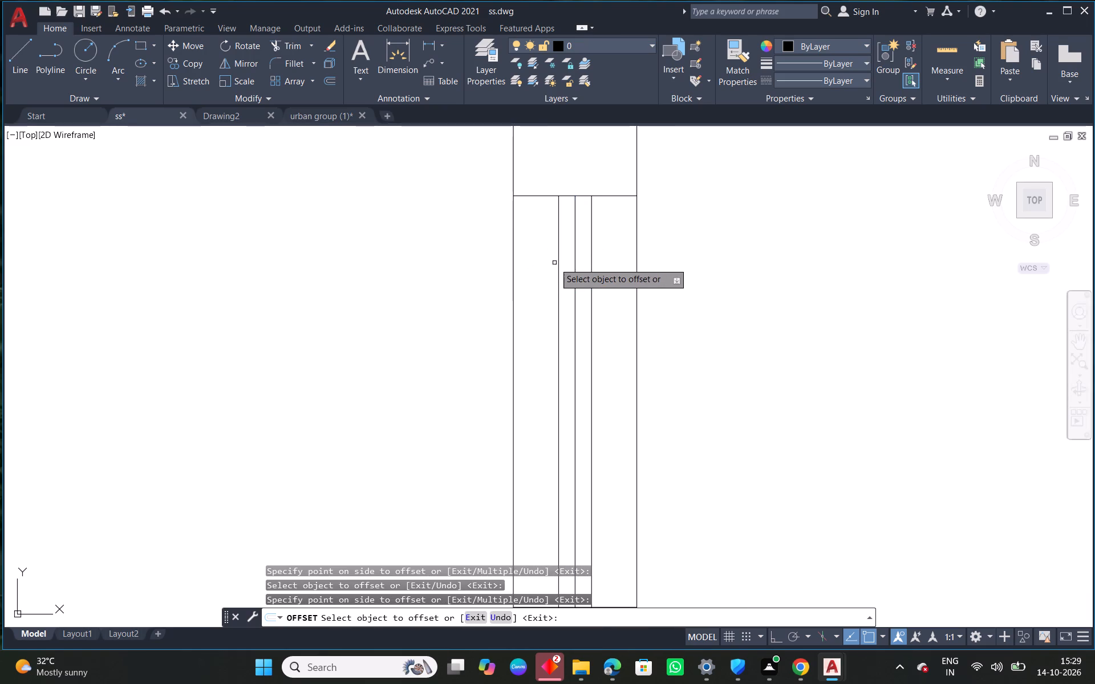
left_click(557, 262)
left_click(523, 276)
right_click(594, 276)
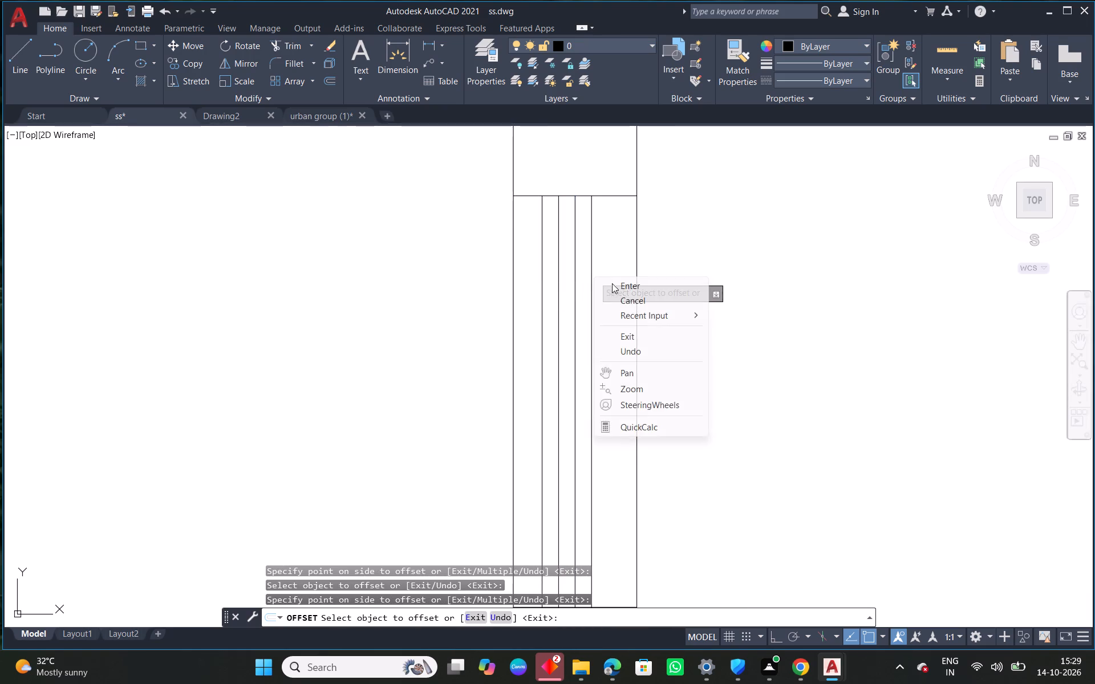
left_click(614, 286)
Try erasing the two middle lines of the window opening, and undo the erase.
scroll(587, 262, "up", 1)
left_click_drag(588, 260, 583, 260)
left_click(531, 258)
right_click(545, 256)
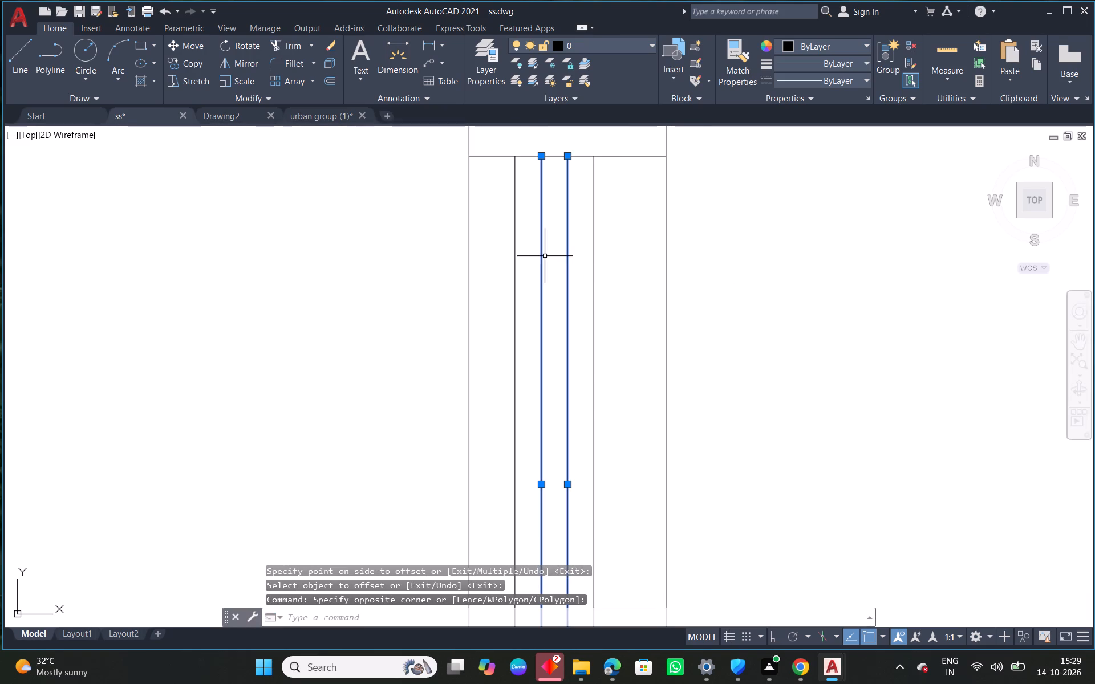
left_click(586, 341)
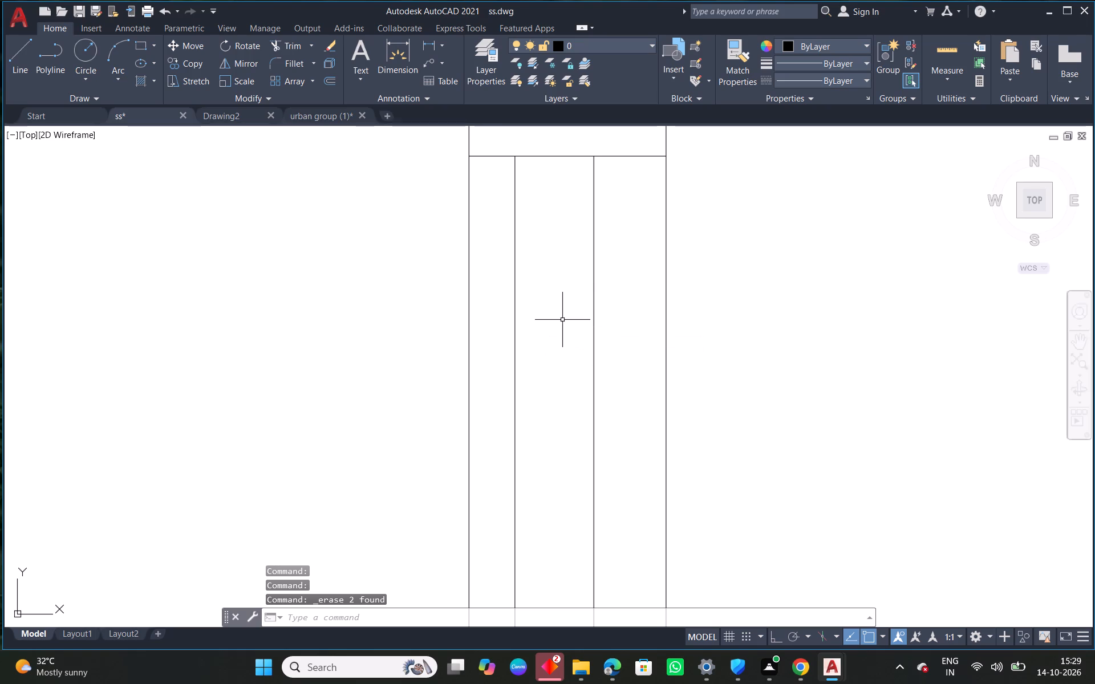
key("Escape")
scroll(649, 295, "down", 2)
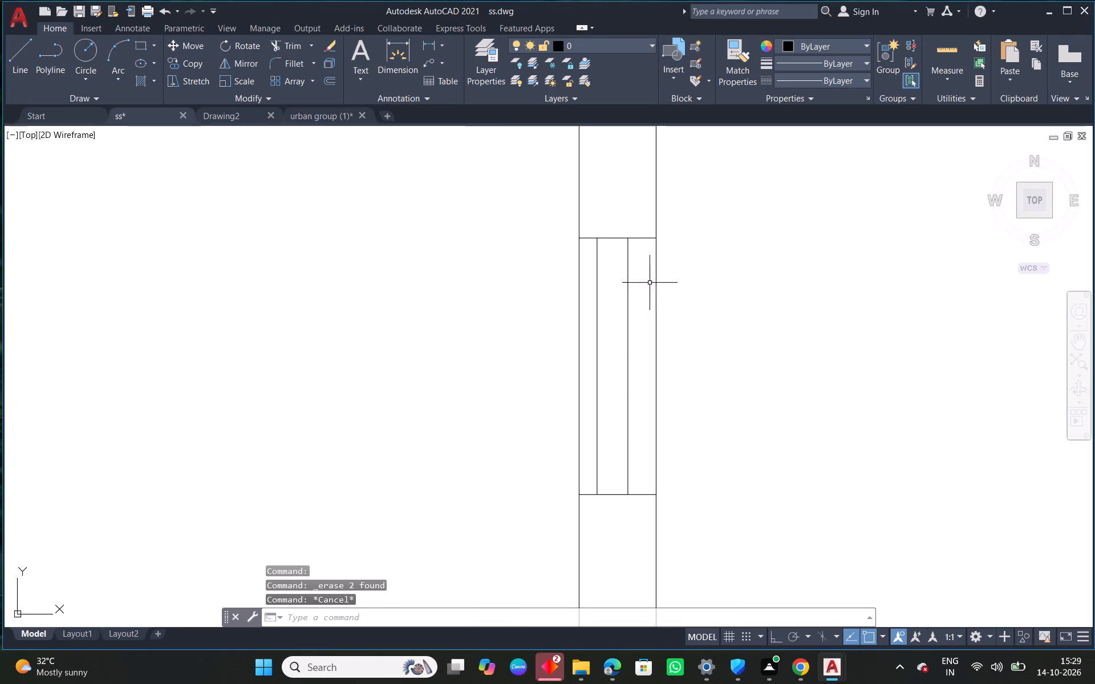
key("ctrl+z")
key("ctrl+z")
Erase all the lengthwise lines inside the window opening, leaving its two end lines.
left_click_drag(617, 295, 611, 295)
left_click(506, 306)
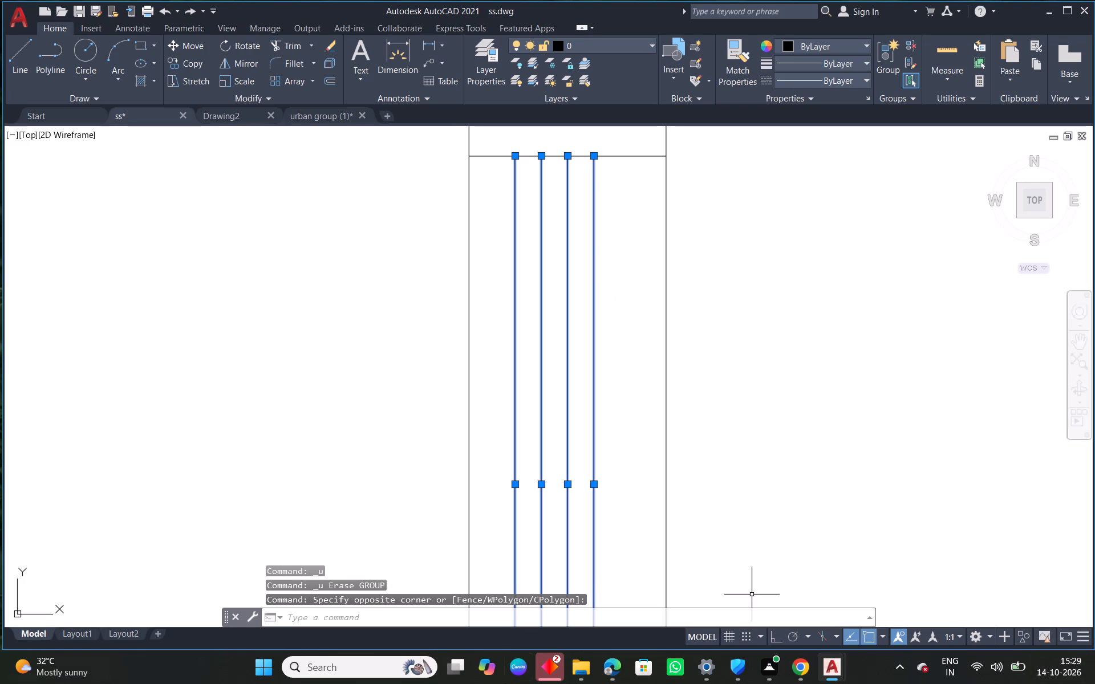
key("Delete")
Draw a centre line between the midpoints of the window opening's lower and upper end lines.
scroll(26, 6, "down", 3)
middle_click_drag(611, 434, 628, 333)
key("l")
key("space")
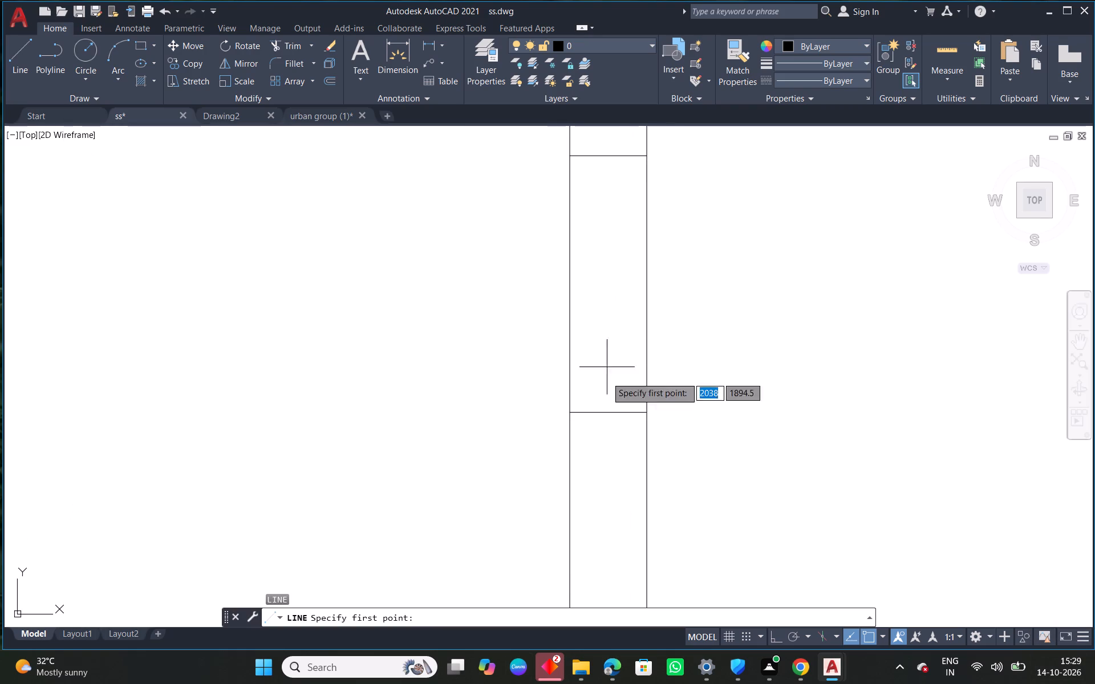
left_click_drag(606, 413, 606, 407)
left_click(609, 159)
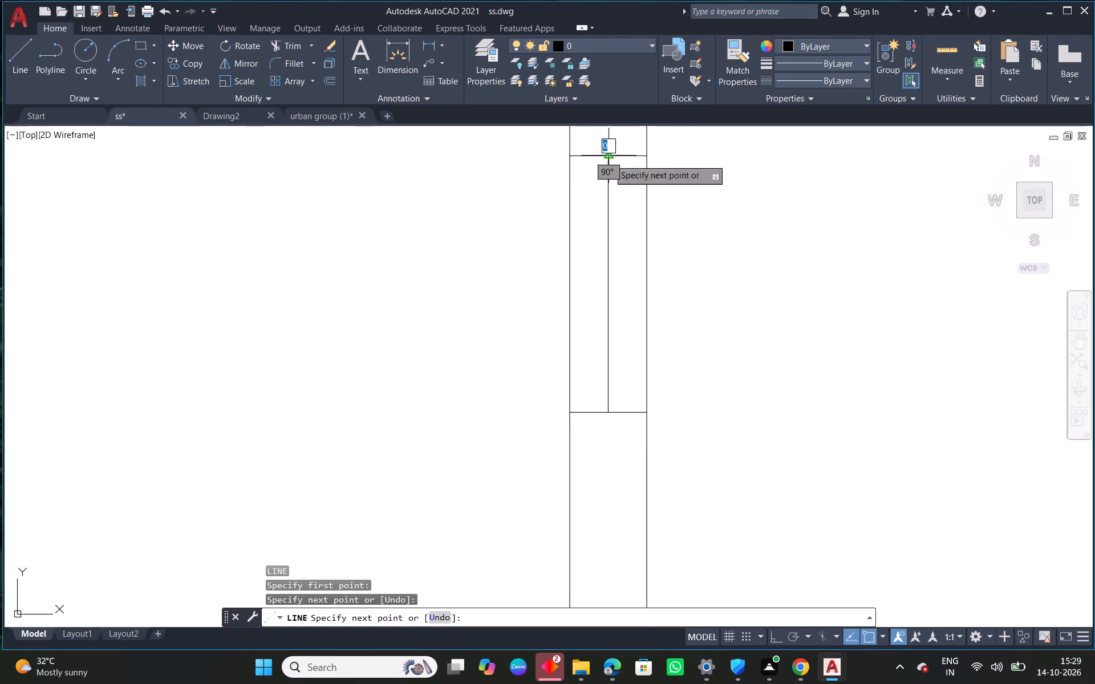
key("Escape")
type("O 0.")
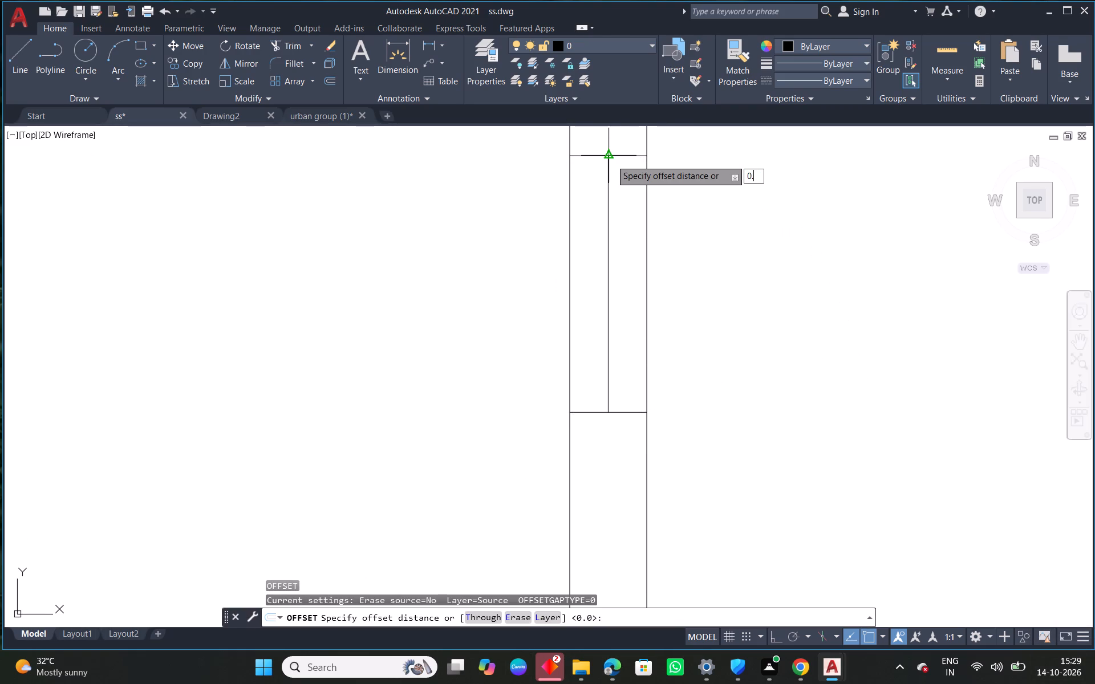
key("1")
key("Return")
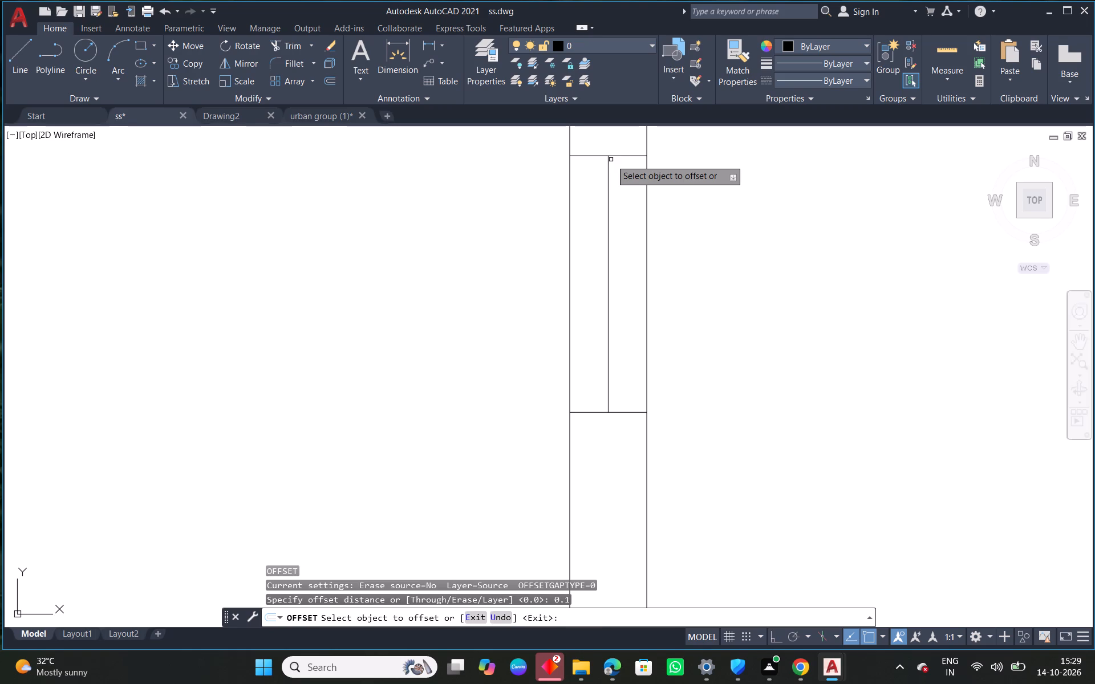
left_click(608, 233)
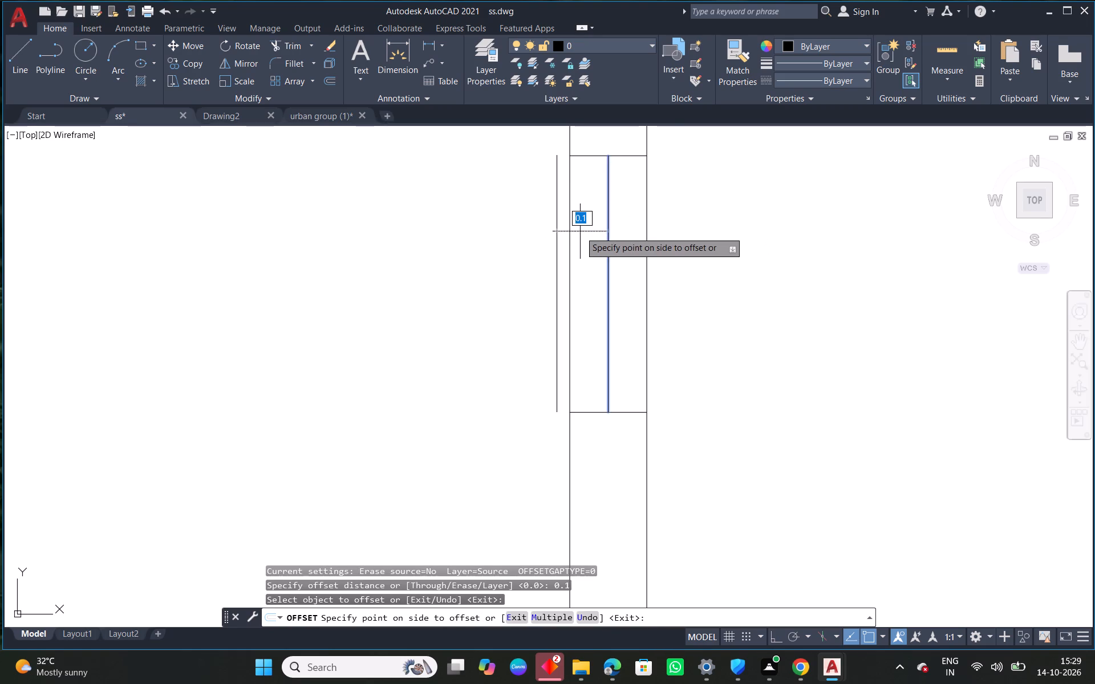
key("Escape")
Offset the window opening's new centre line by 0.03 to both sides.
type("O 0.03")
key("Return")
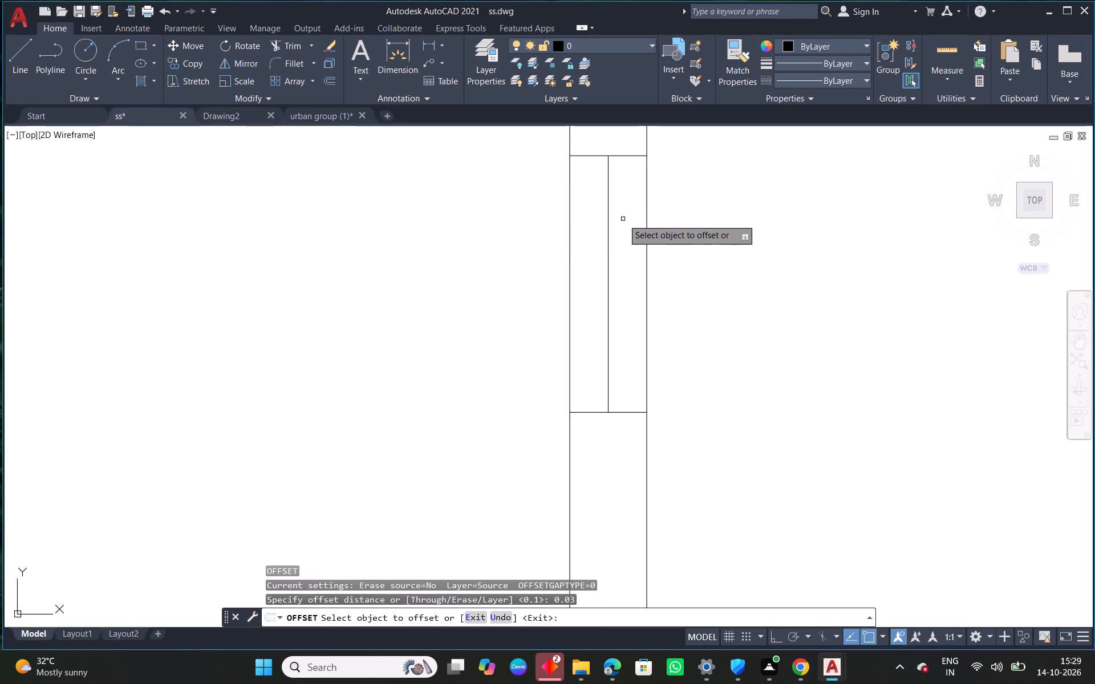
scroll(623, 219, "up", 1)
left_click(598, 250)
left_click(632, 246)
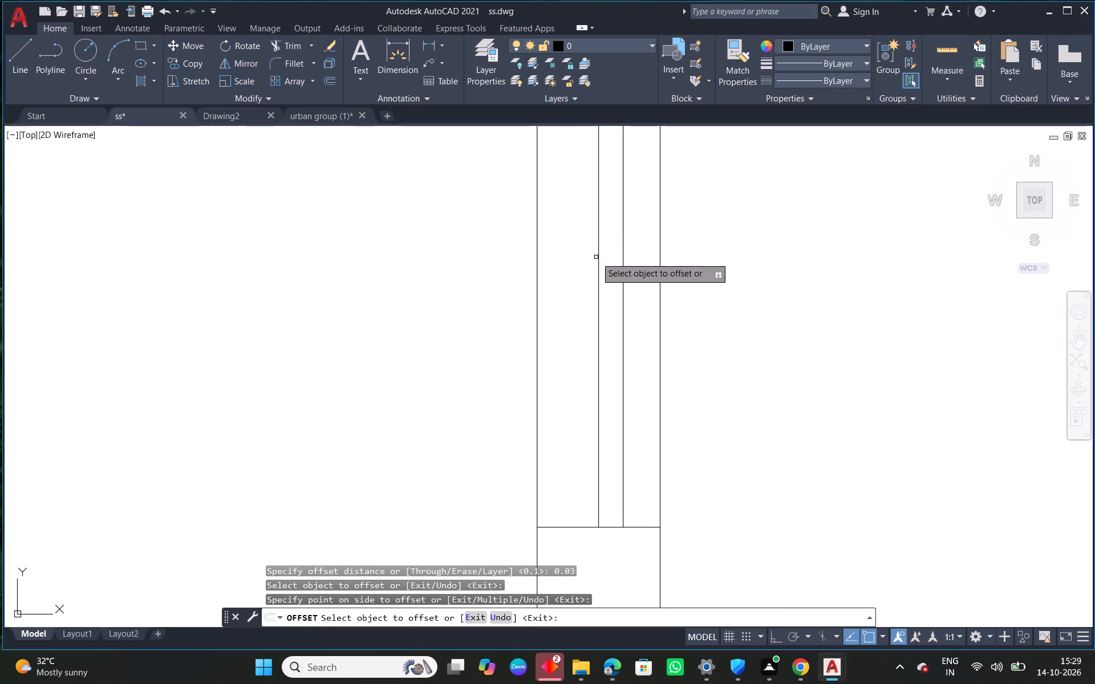
left_click(597, 257)
left_click(569, 263)
key("Escape")
Erase the window opening's centre line, keeping the two offset lines.
left_click(599, 259)
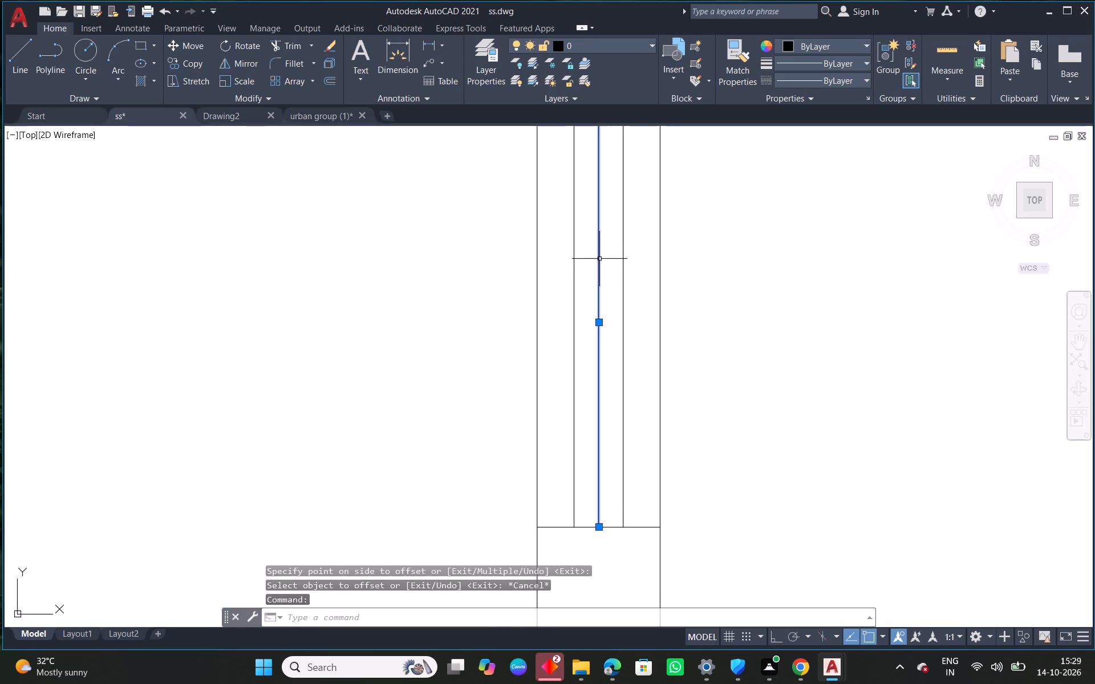
key("Delete")
Put the window opening's two offset lines on the blue layer.
left_click(634, 258)
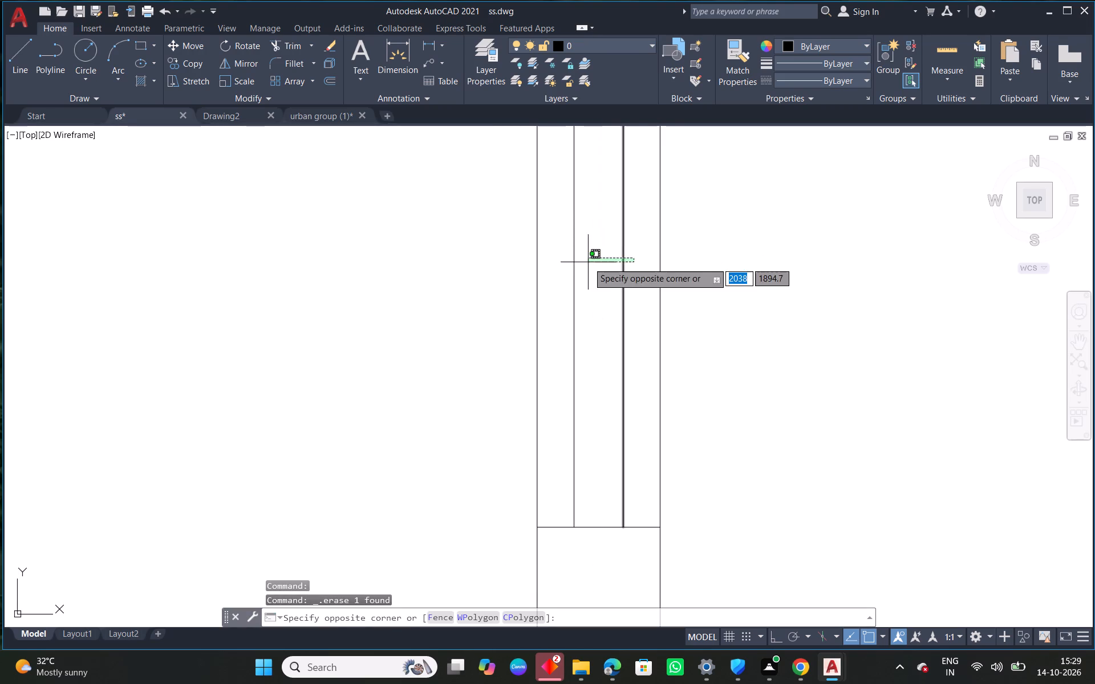
left_click(568, 269)
scroll(695, 325, "down", 2)
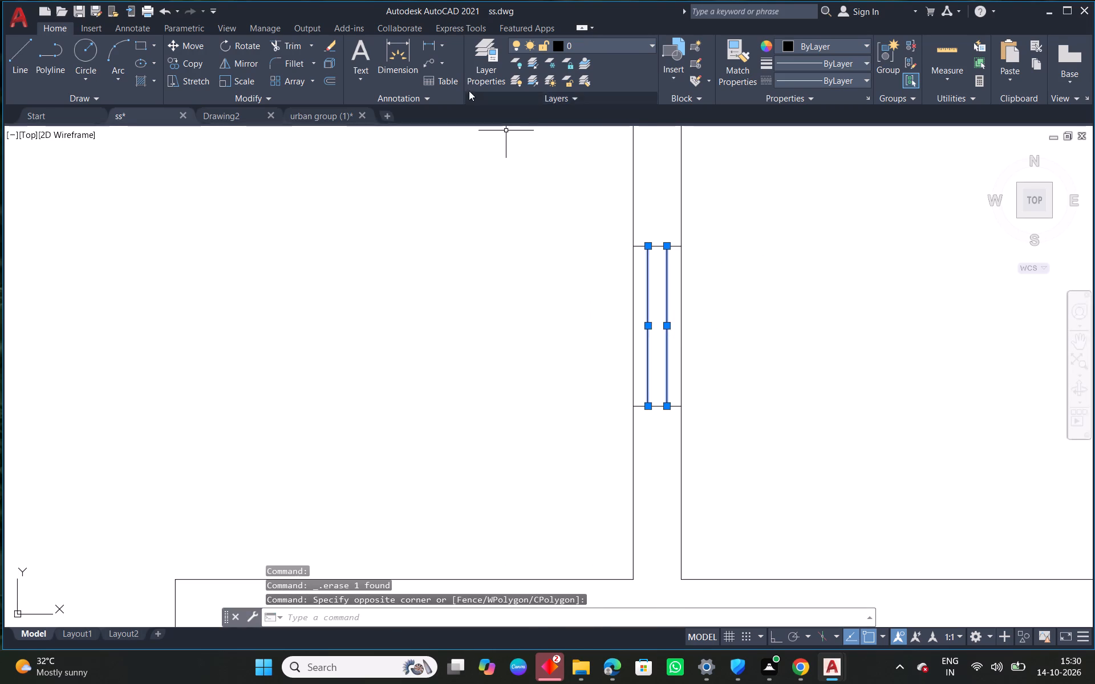
left_click(586, 47)
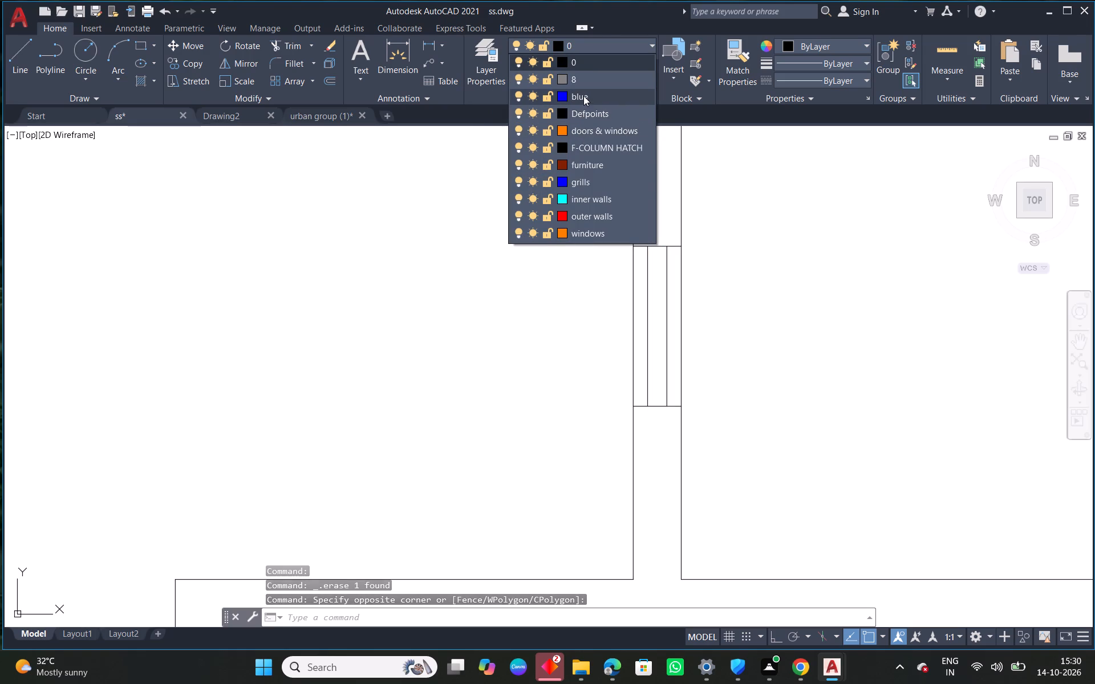
left_click(583, 96)
key("ctrl+1")
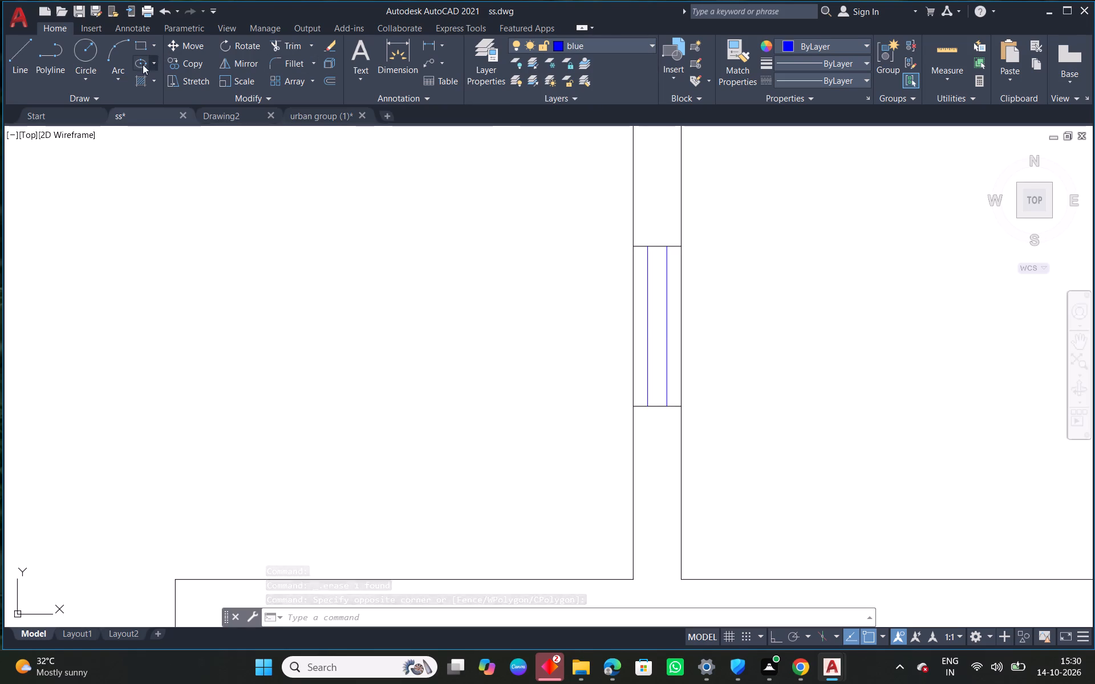
key("Escape")
Match the small room's two window lines to the dashed blue toilet window line of the unit above the left staircase.
scroll(518, 238, "down", 2)
middle_click_drag(707, 251, 654, 335)
scroll(654, 335, "down", 3)
middle_click_drag(707, 205, 654, 292)
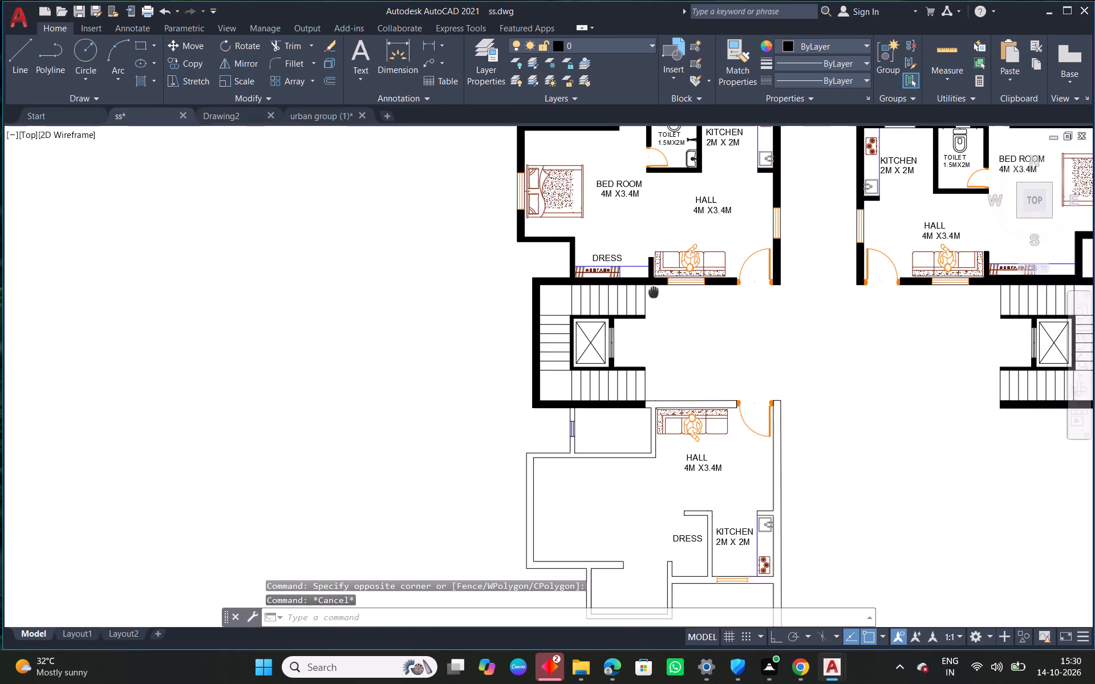
middle_click_drag(654, 292, 648, 316)
middle_click_drag(676, 165, 663, 265)
scroll(658, 229, "up", 6)
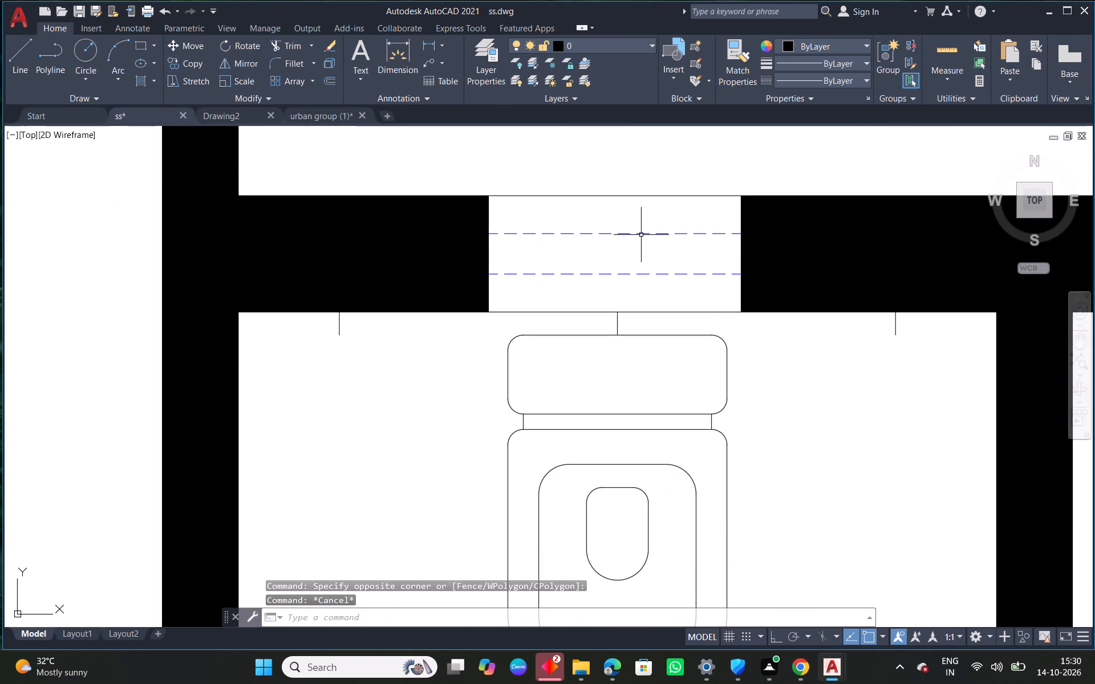
type("MA")
key("space")
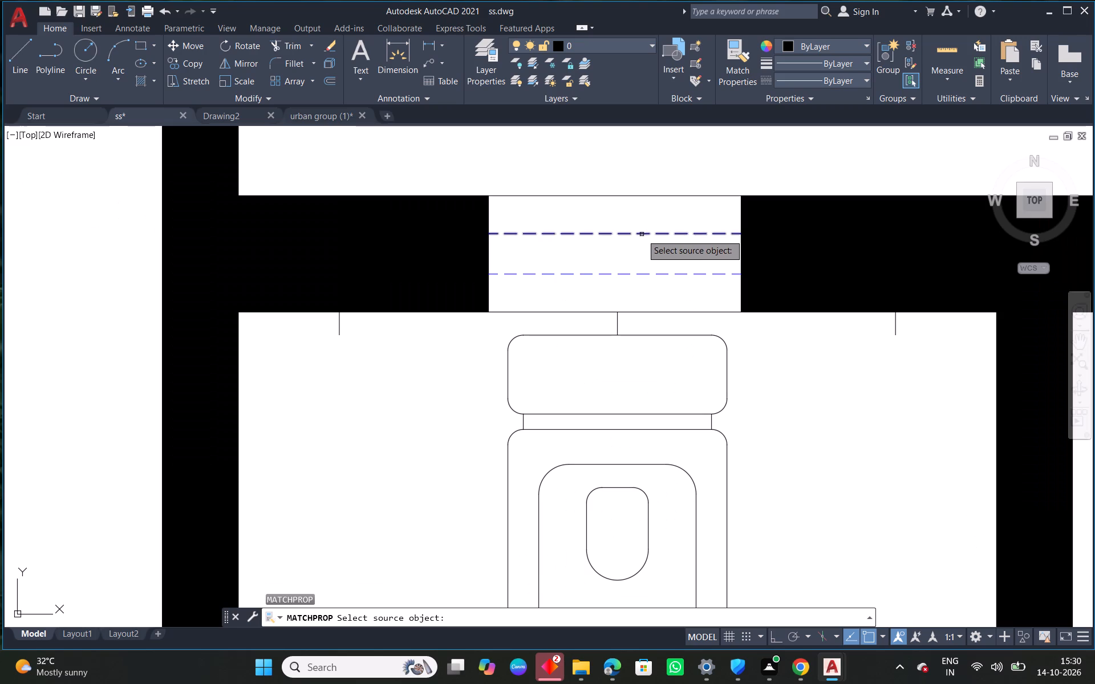
left_click(642, 233)
scroll(637, 248, "down", 4)
middle_click_drag(714, 356, 720, 182)
scroll(699, 163, "down", 2)
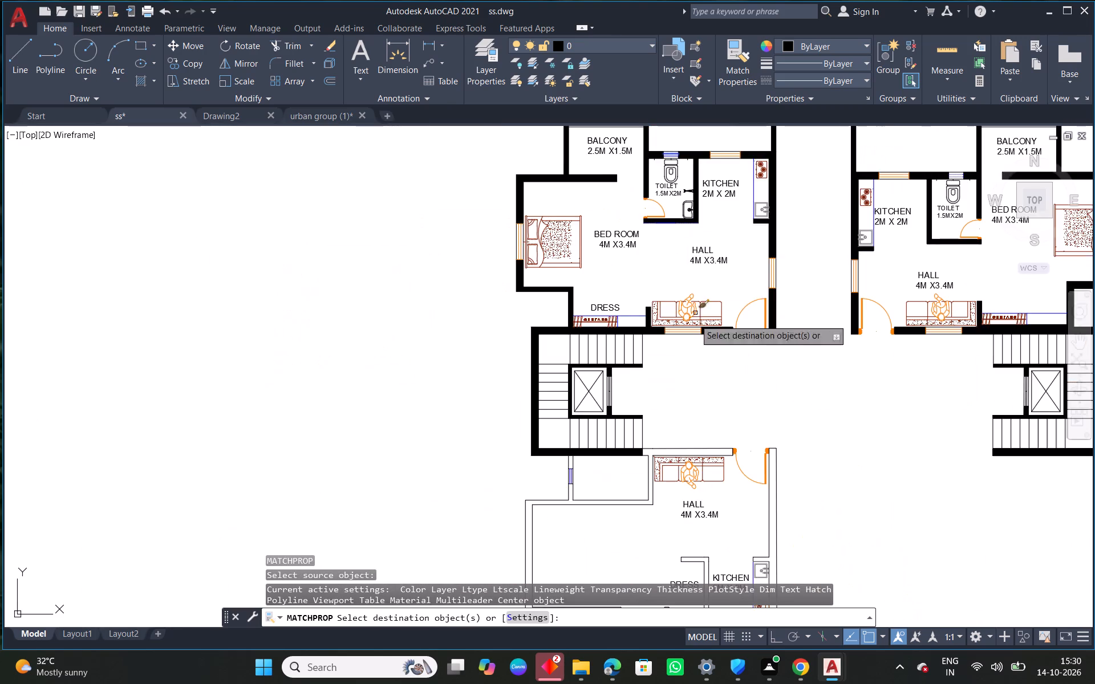
middle_click_drag(725, 321, 751, 124)
scroll(601, 251, "up", 3)
scroll(587, 351, "up", 3)
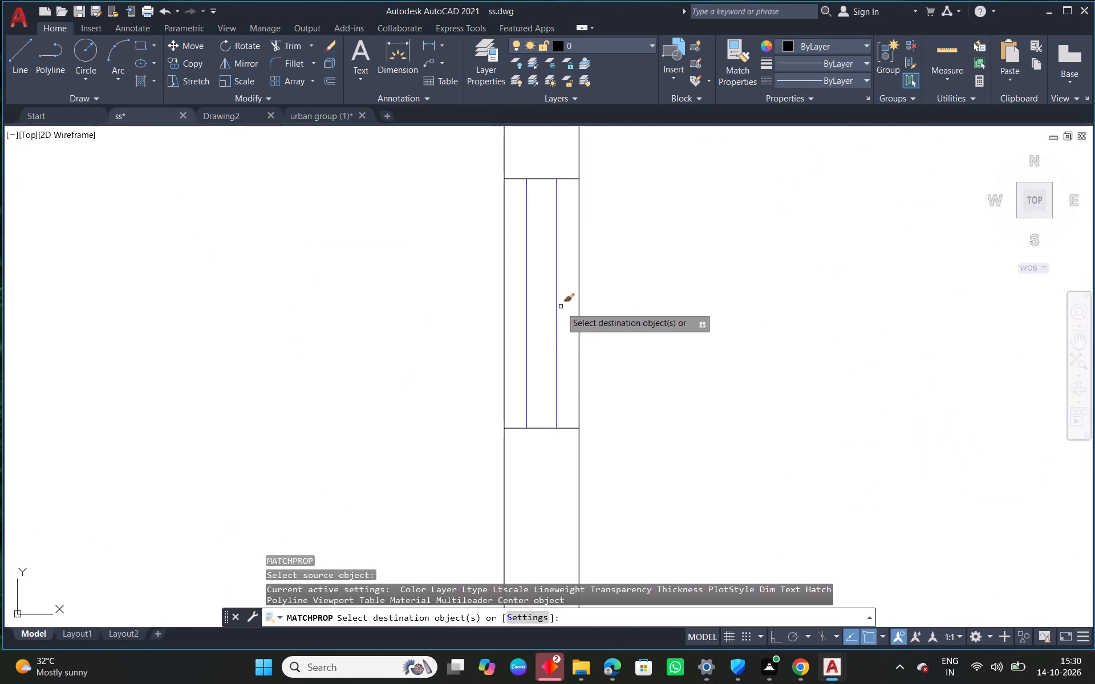
left_click_drag(560, 307, 548, 310)
left_click(522, 308)
key("Escape")
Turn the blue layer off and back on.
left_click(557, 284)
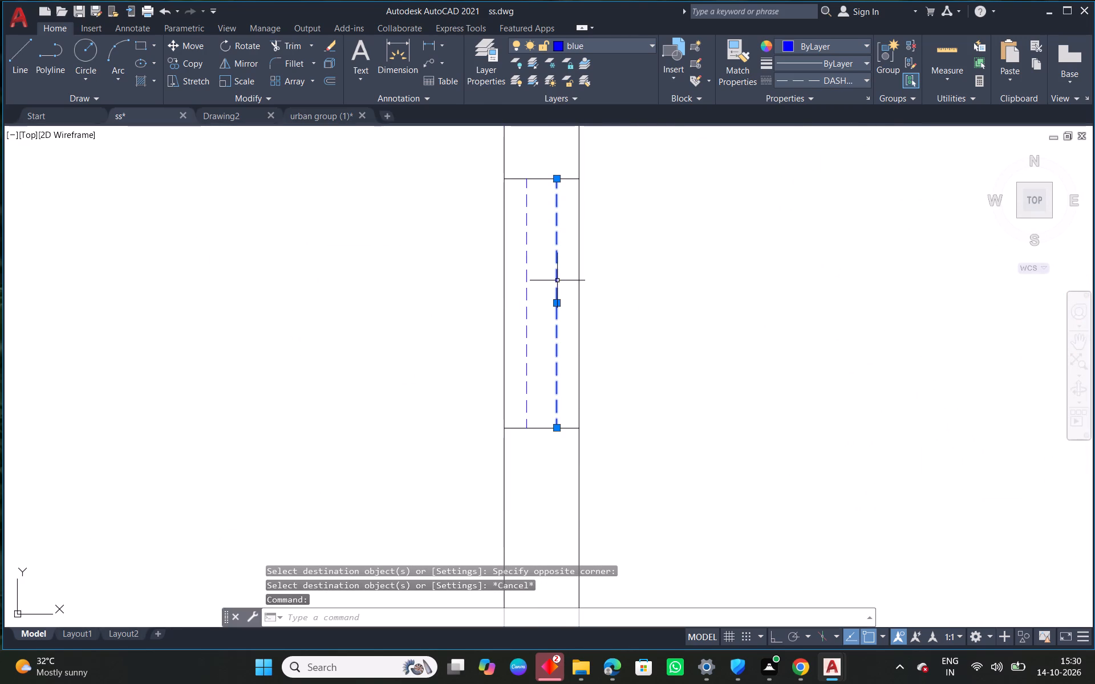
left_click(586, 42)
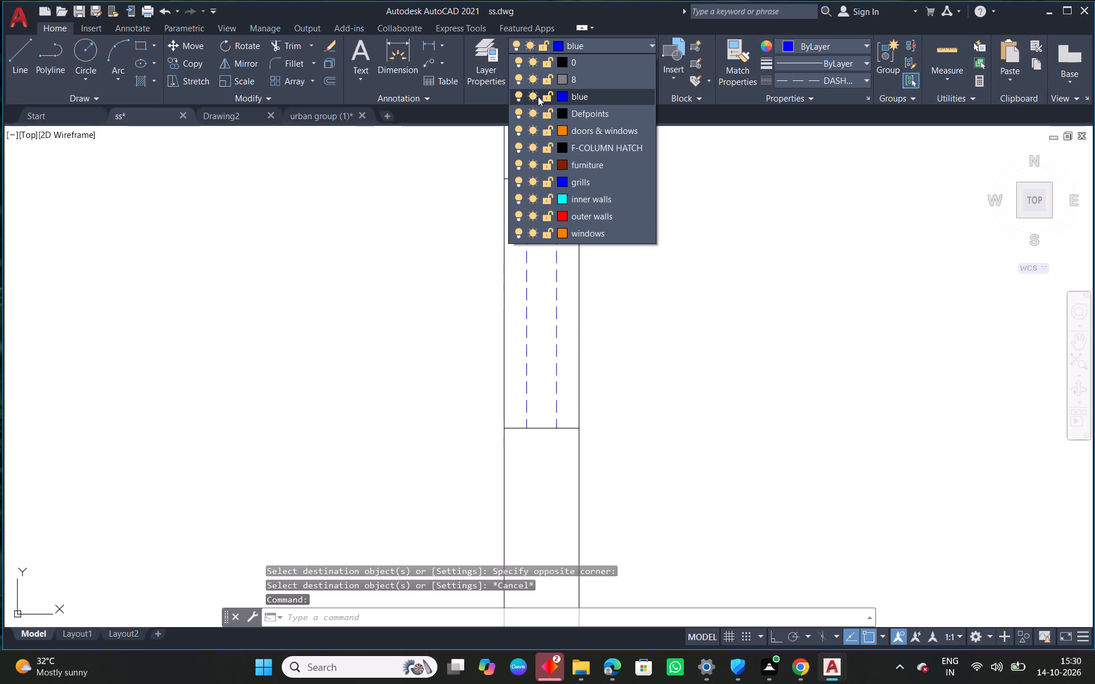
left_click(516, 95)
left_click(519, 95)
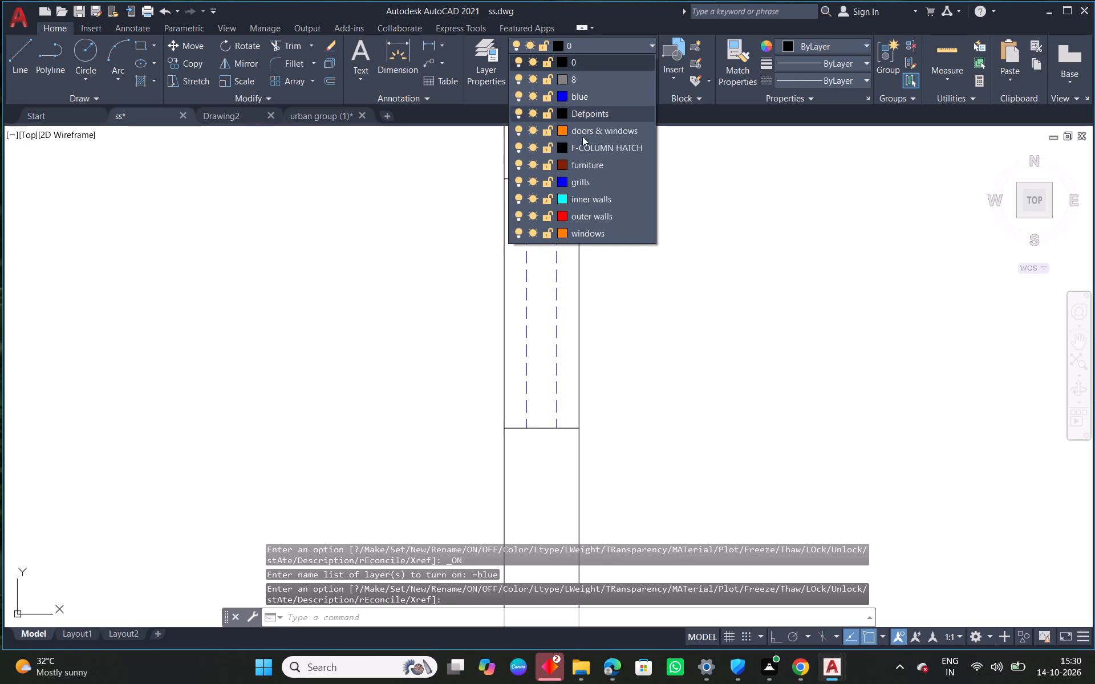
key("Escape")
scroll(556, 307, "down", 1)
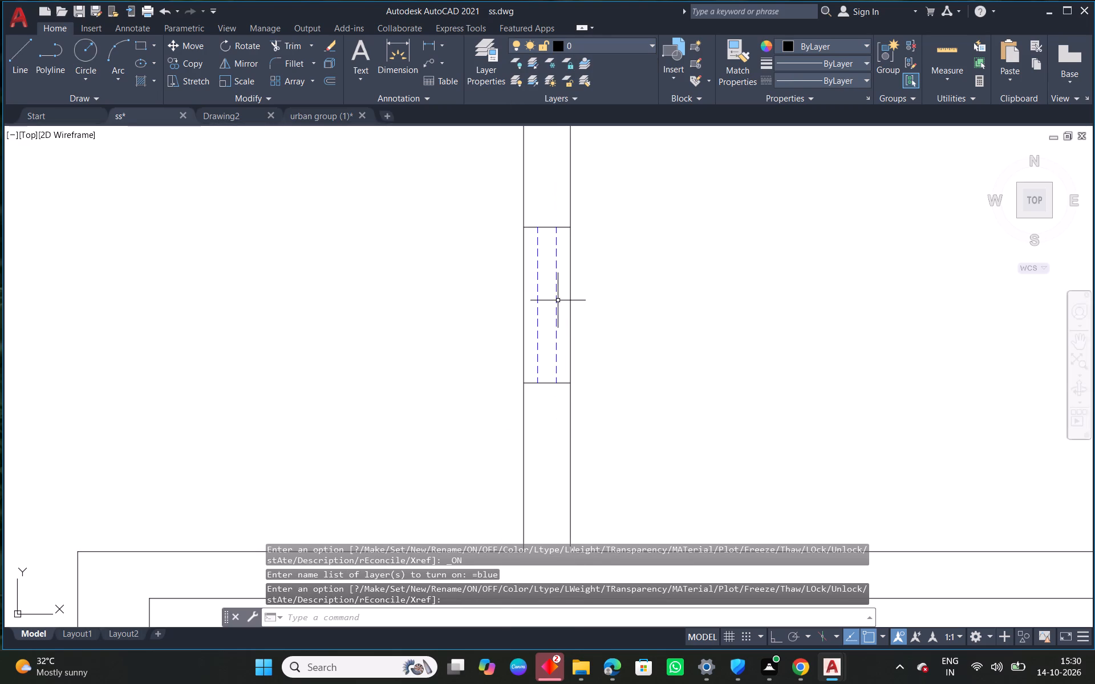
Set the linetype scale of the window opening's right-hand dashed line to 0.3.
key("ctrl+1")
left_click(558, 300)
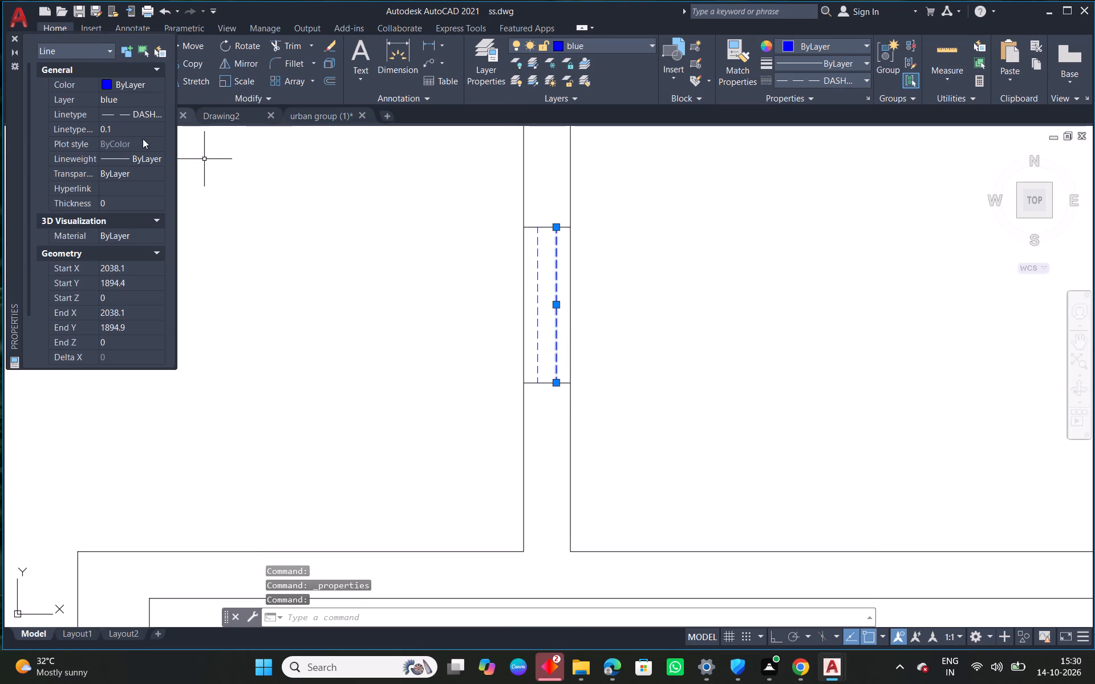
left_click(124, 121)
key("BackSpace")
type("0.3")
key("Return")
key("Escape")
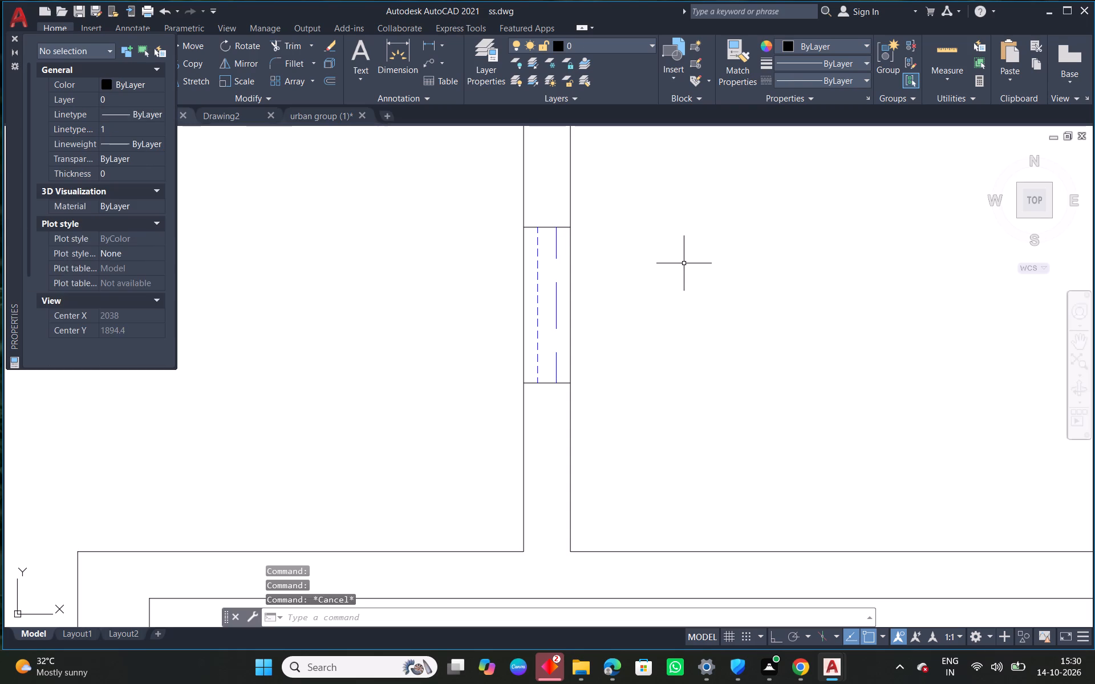
Set the linetype scale of the window opening's right-hand dashed line to 0.2.
left_click(557, 287)
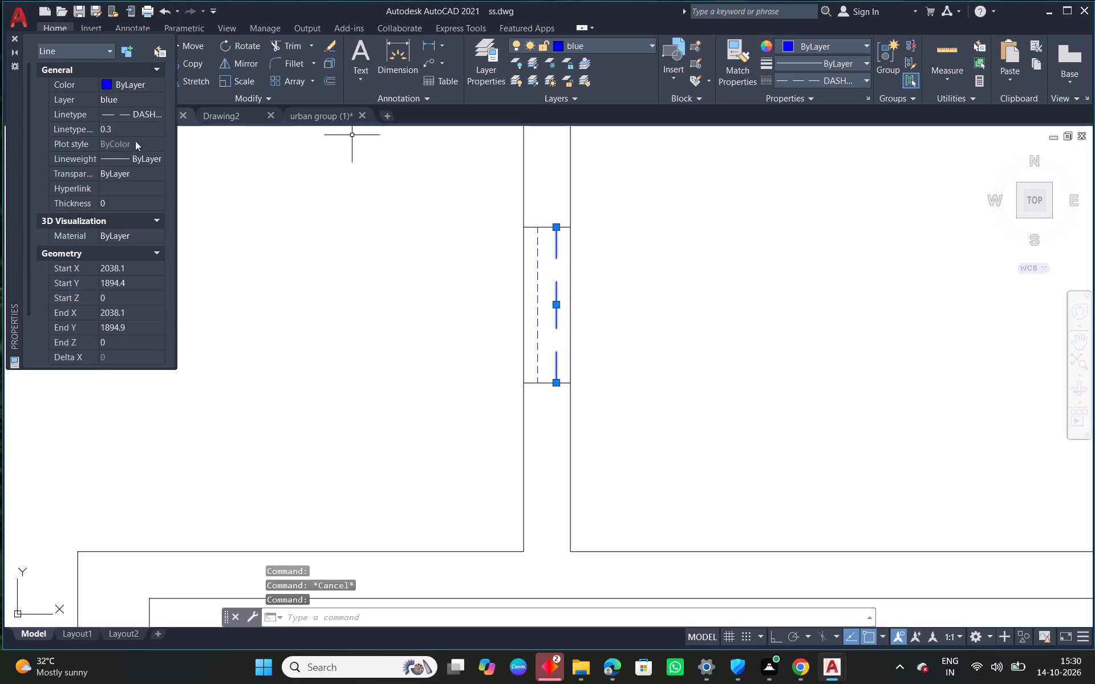
left_click(128, 124)
key("BackSpace")
type("0.2")
key("Return")
key("Escape")
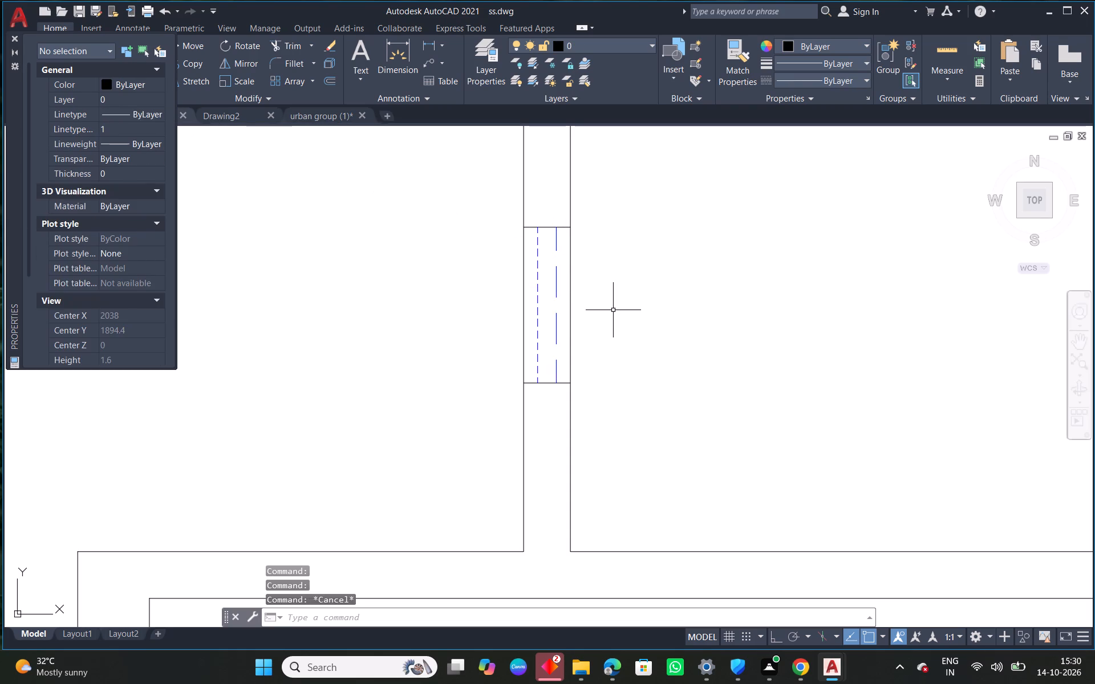
Match the small room window's left dashed line to the properties of its right dashed line.
type("MA")
key("space")
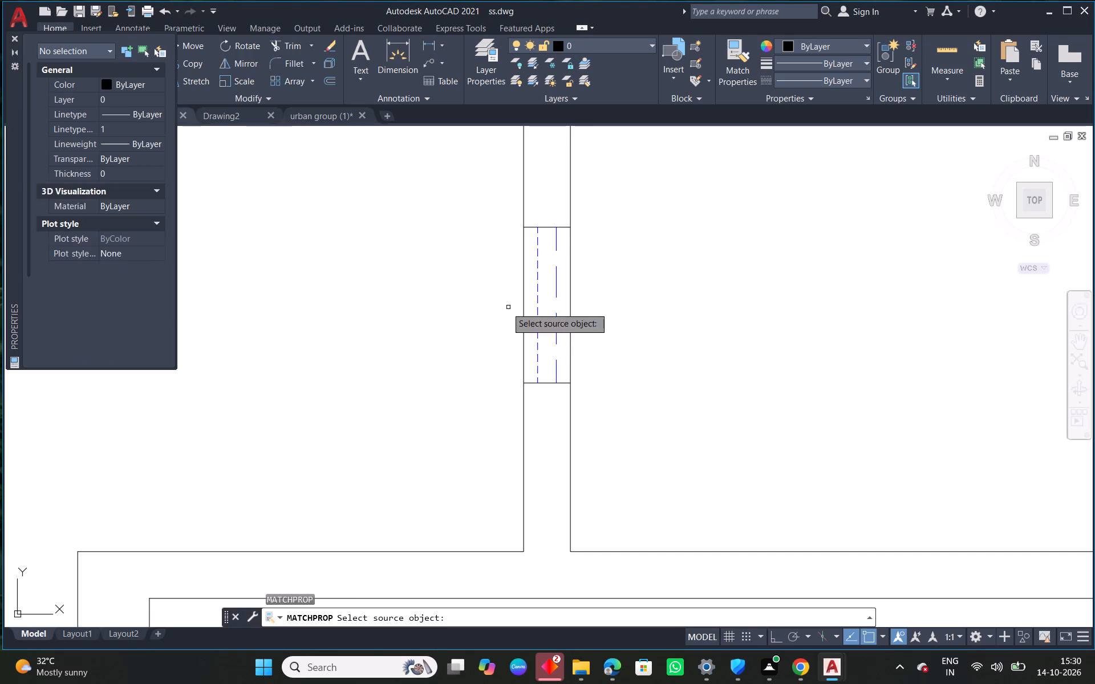
left_click(555, 323)
left_click(535, 323)
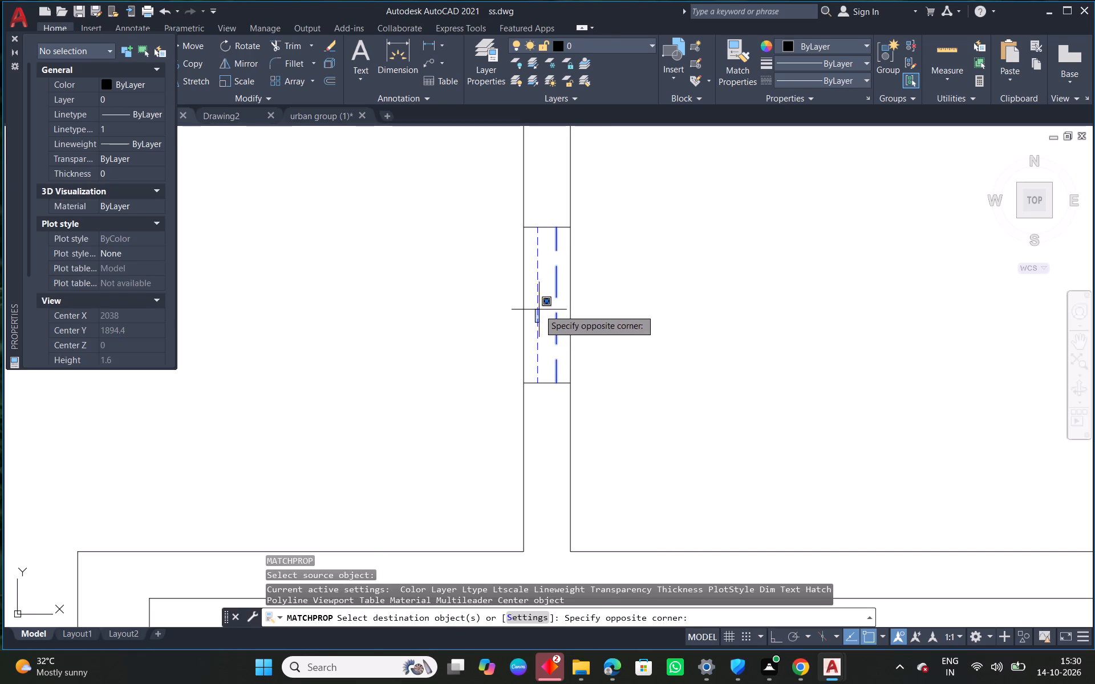
left_click(540, 310)
left_click(538, 321)
key("Escape")
Examine the dashed toilet window lines of the unit above the left staircase.
scroll(565, 311, "down", 4)
middle_click_drag(664, 281, 610, 433)
scroll(611, 430, "down", 1)
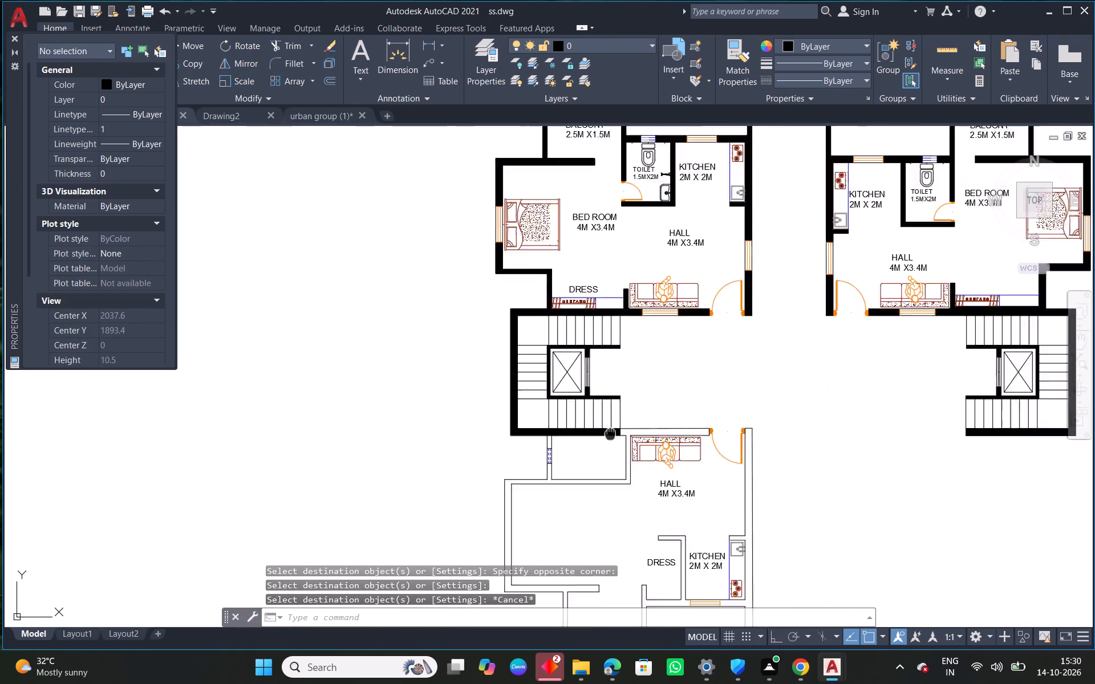
scroll(610, 435, "down", 2)
scroll(670, 308, "up", 3)
scroll(492, 360, "up", 4)
middle_click_drag(482, 348, 518, 321)
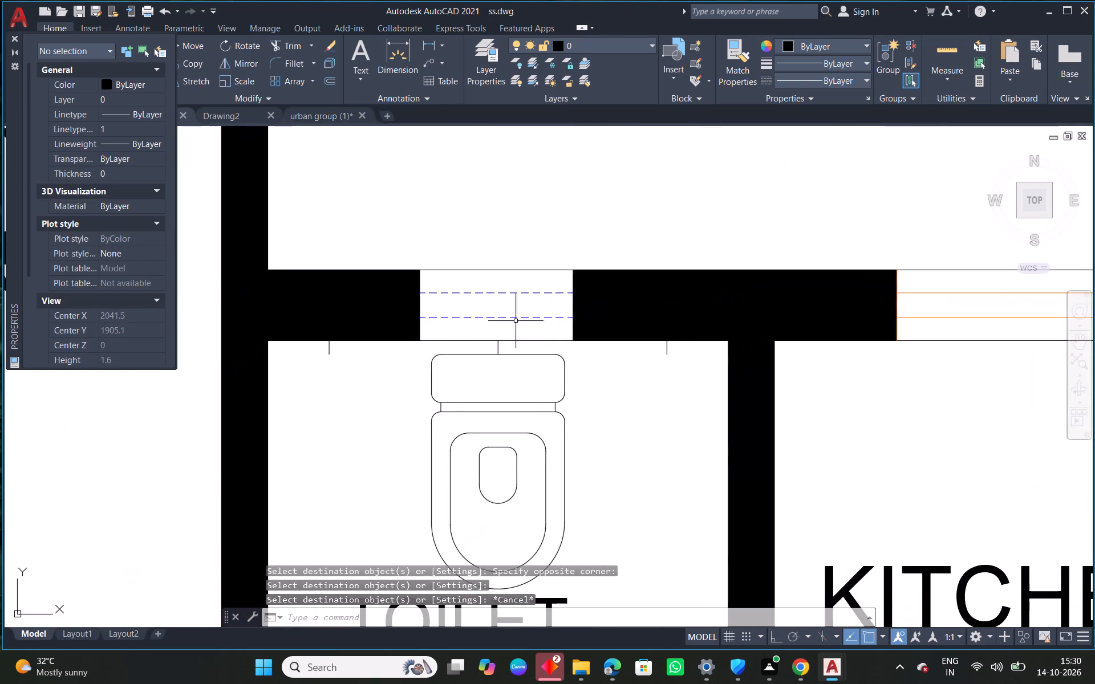
left_click(506, 317)
key("Escape")
scroll(509, 309, "down", 3)
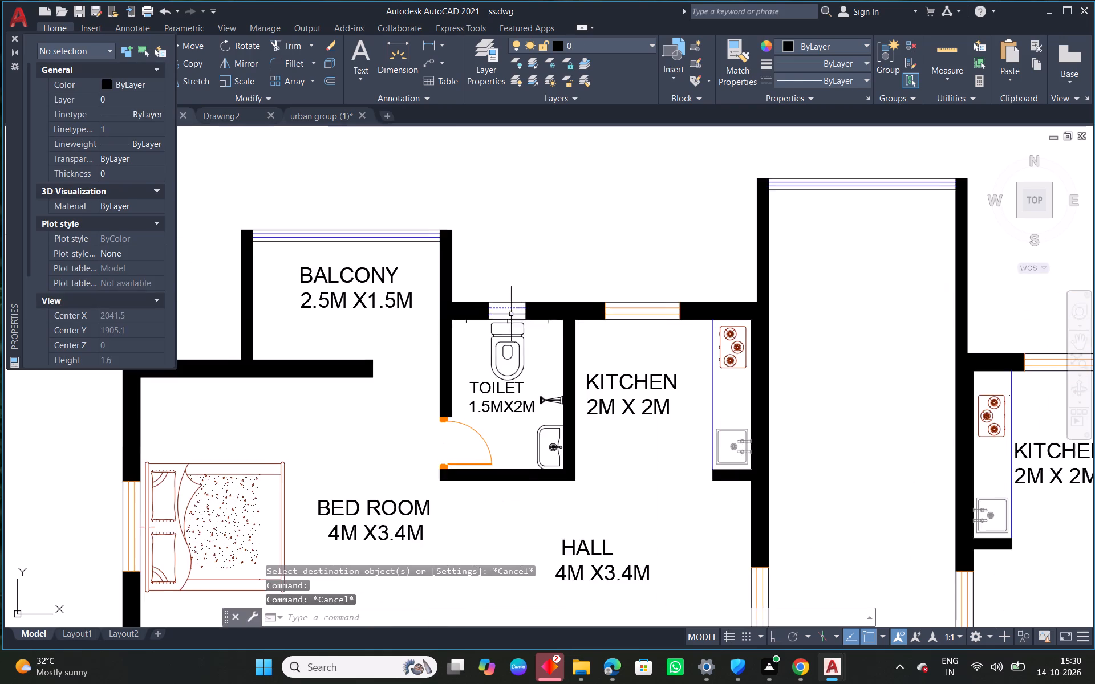
Match both toilet window lines of the unit above the left staircase to the small room's dashed blue window line.
middle_click_drag(561, 399, 689, 177)
scroll(683, 185, "down", 2)
scroll(554, 399, "up", 3)
middle_click_drag(554, 400, 628, 125)
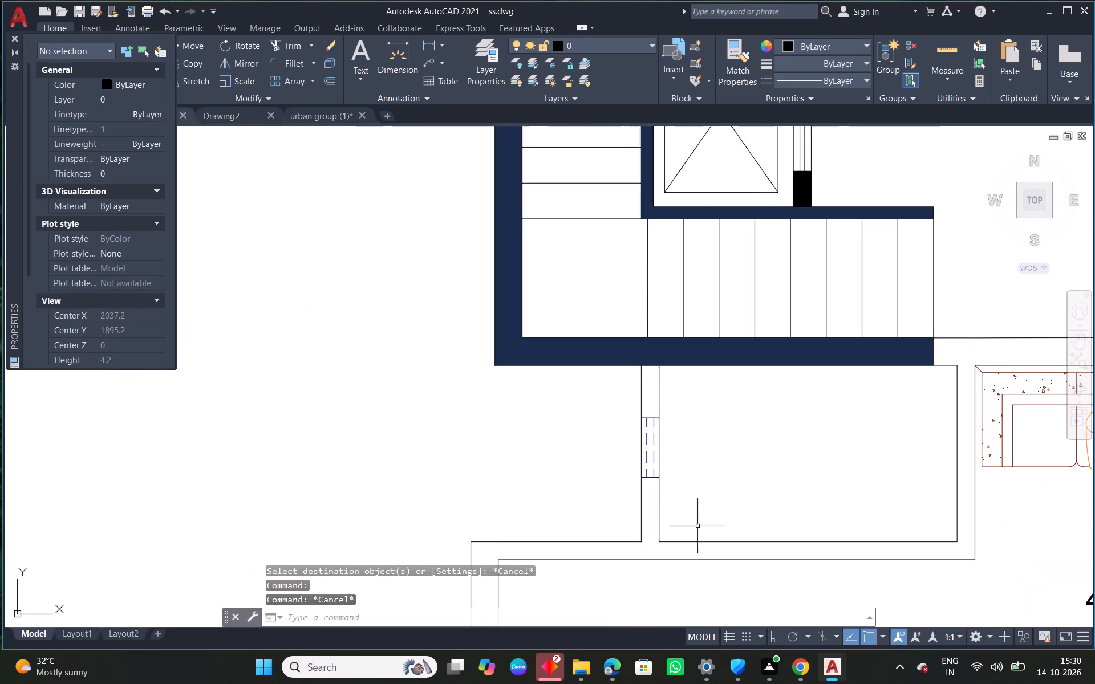
scroll(701, 538, "up", 2)
key("m")
key("a")
key("space")
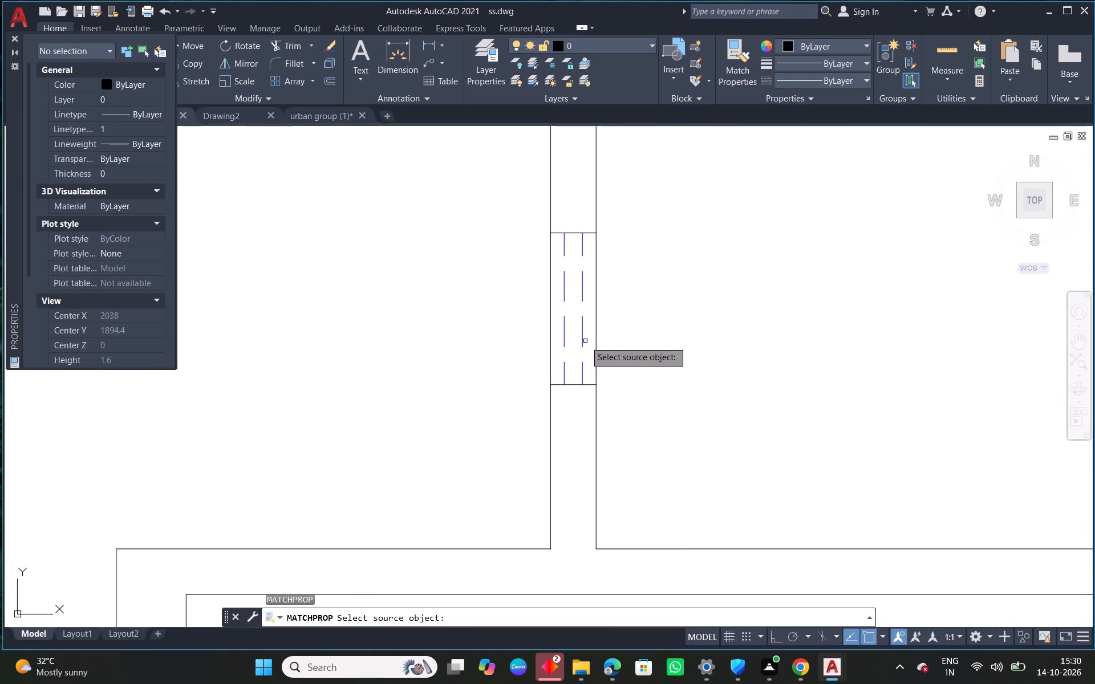
left_click(582, 336)
scroll(620, 336, "down", 6)
middle_click_drag(842, 363, 719, 470)
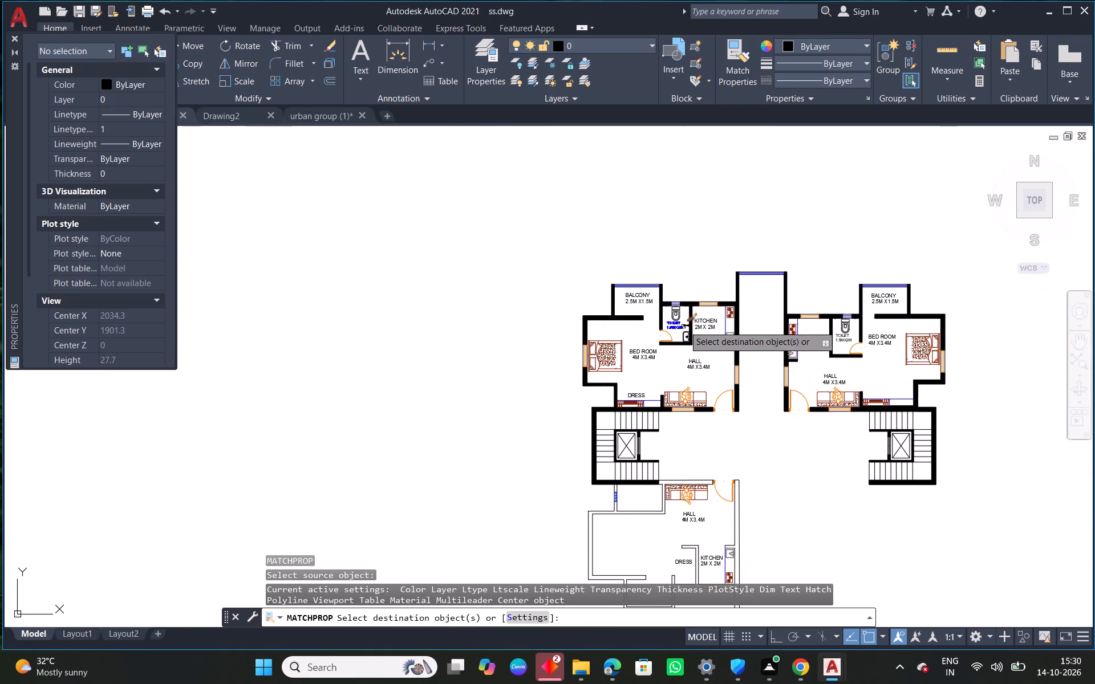
scroll(676, 299, "up", 4)
scroll(609, 272, "up", 3)
left_click_drag(658, 287, 657, 293)
left_click(639, 351)
Match the toilet window lines of the unit above the right staircase to the same dashed blue line.
scroll(636, 339, "down", 4)
middle_click_drag(972, 358, 594, 264)
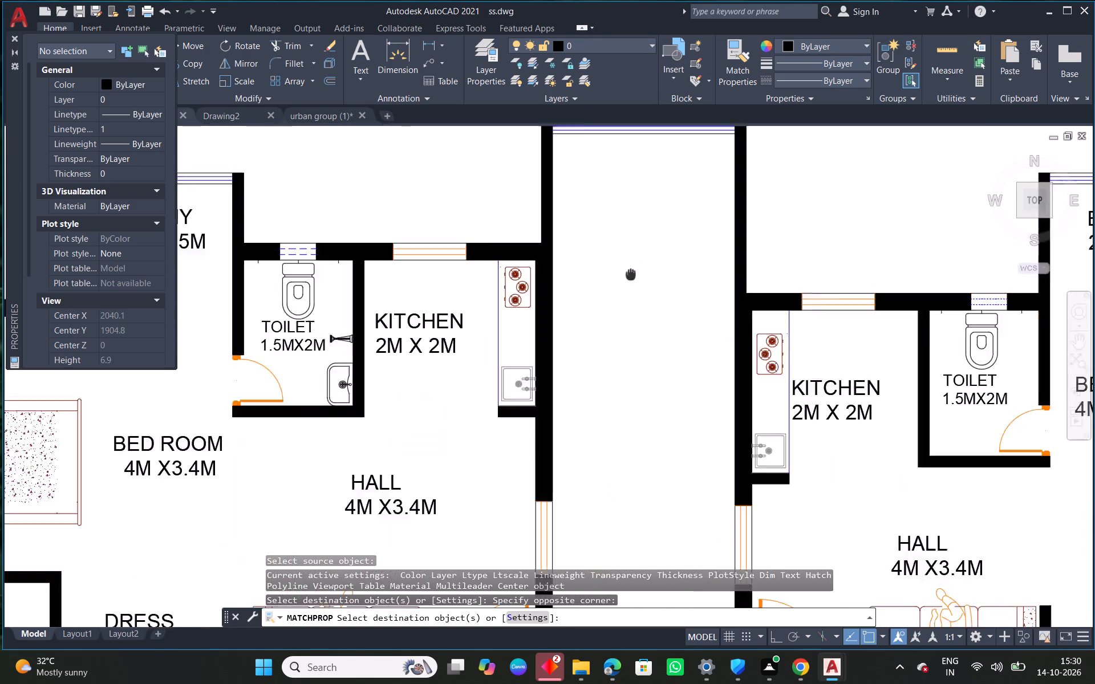
middle_click_drag(594, 264, 370, 224)
scroll(370, 224, "down", 1)
scroll(578, 240, "up", 4)
left_click(582, 208)
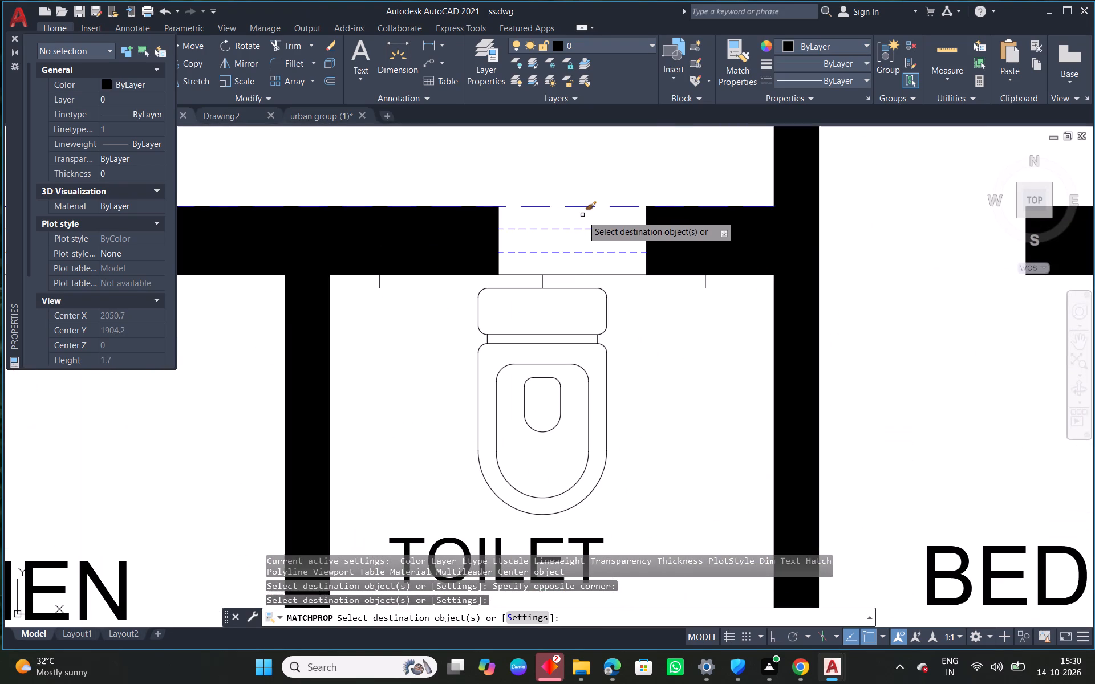
left_click(578, 218)
left_click(569, 267)
key("Escape")
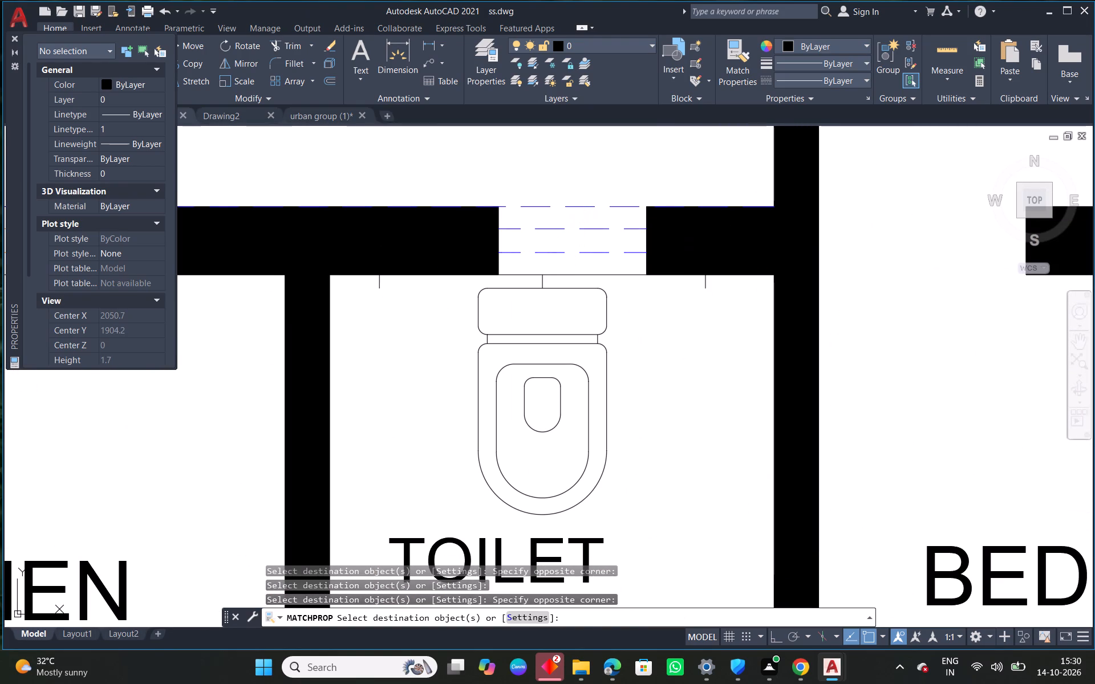
Match the outer wall line above the right unit's toilet window to the inner wall line's properties.
key("m")
type("A")
key("space")
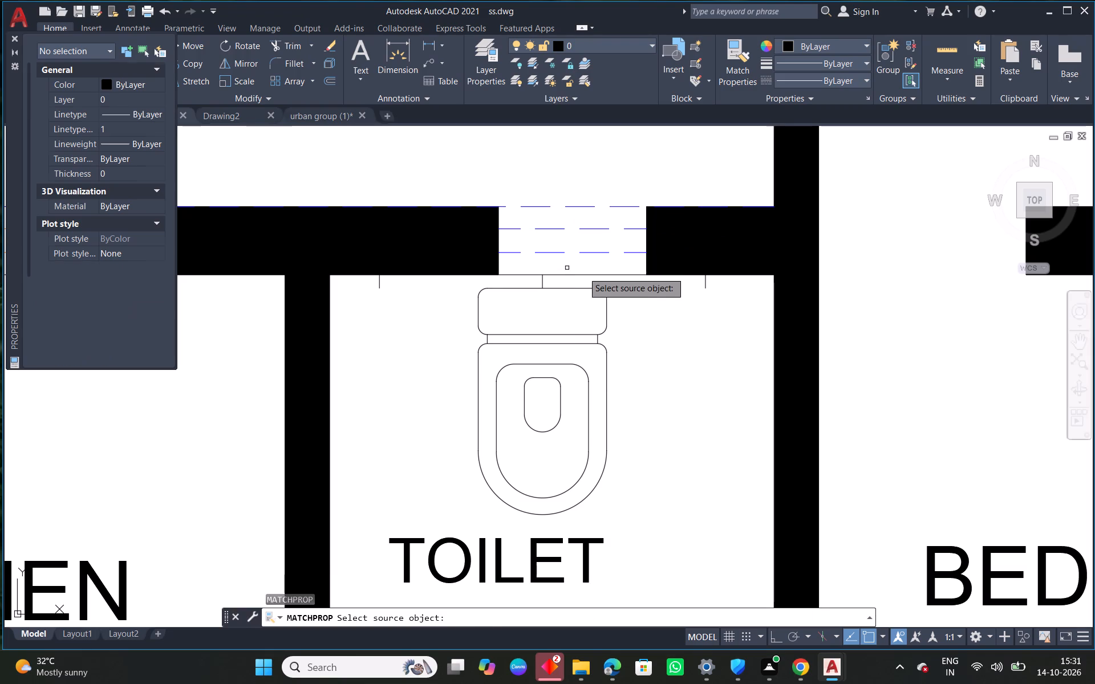
left_click(603, 273)
left_click(590, 207)
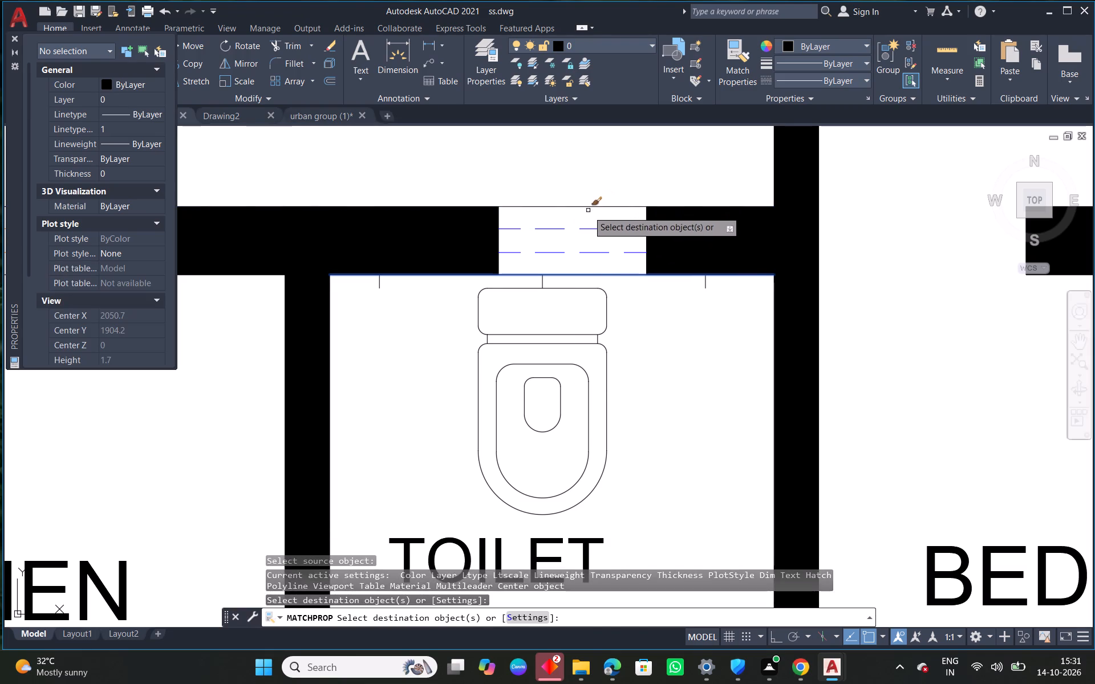
key("Escape")
left_click(583, 229)
scroll(555, 252, "down", 5)
middle_click_drag(636, 412, 657, 319)
key("Escape")
Copy the upper-left unit's bed and bedroom window, with its end lines, onto the left outer wall of the unit below the left staircase.
scroll(601, 286, "down", 1)
middle_click_drag(717, 434, 724, 419)
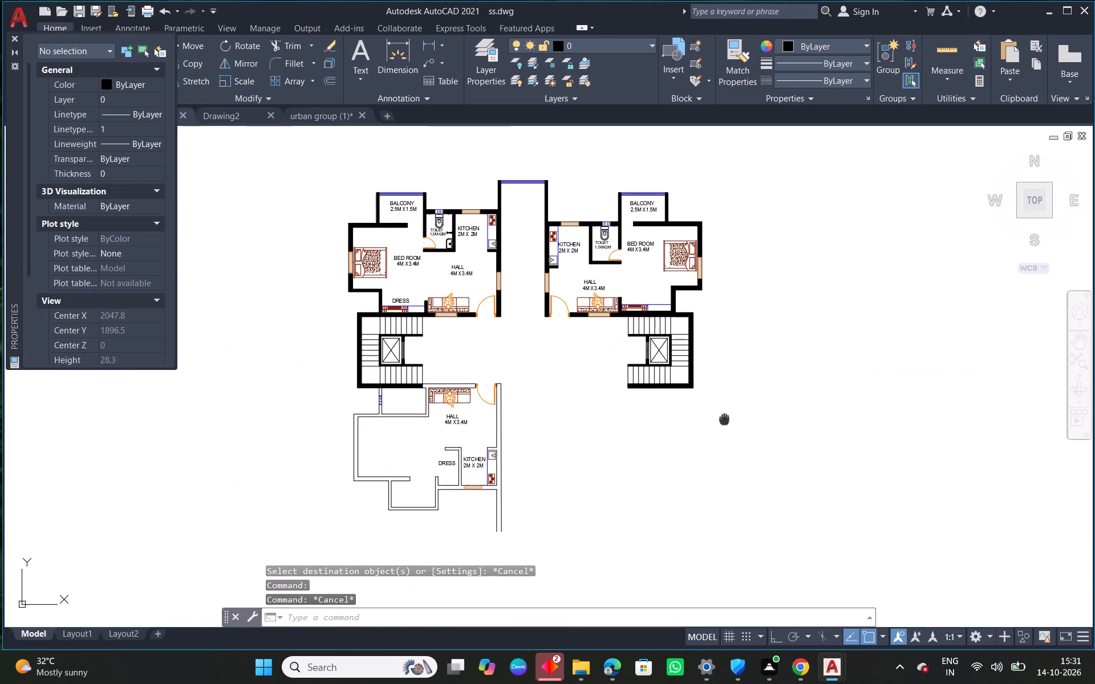
middle_click_drag(724, 419, 807, 255)
scroll(485, 279, "up", 2)
middle_click_drag(544, 303, 567, 382)
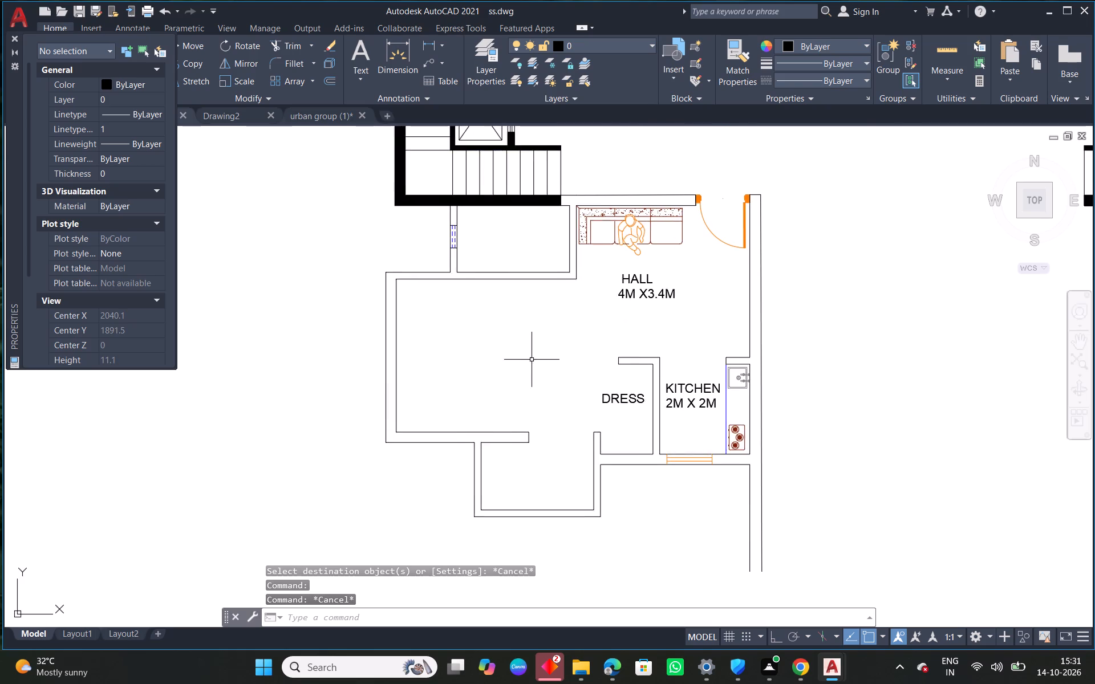
scroll(530, 367, "down", 2)
scroll(497, 189, "up", 1)
left_click(497, 189)
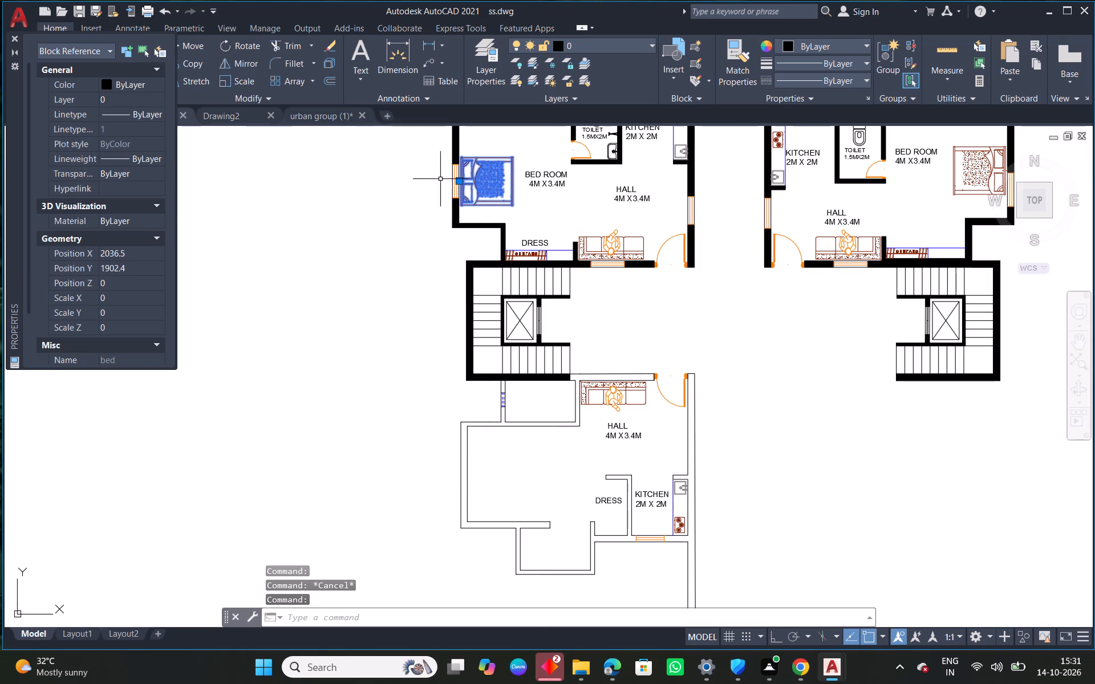
scroll(450, 173, "up", 5)
left_click(473, 168)
left_click(436, 215)
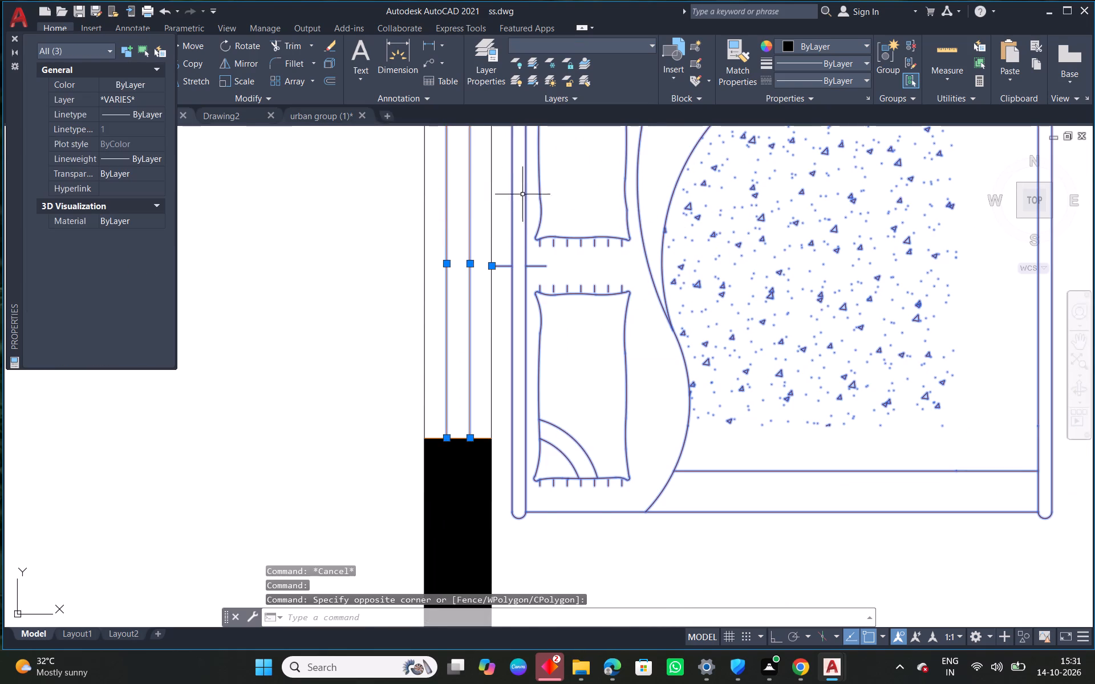
middle_click_drag(525, 192, 541, 337)
scroll(470, 243, "up", 2)
left_click(479, 222)
scroll(486, 260, "down", 3)
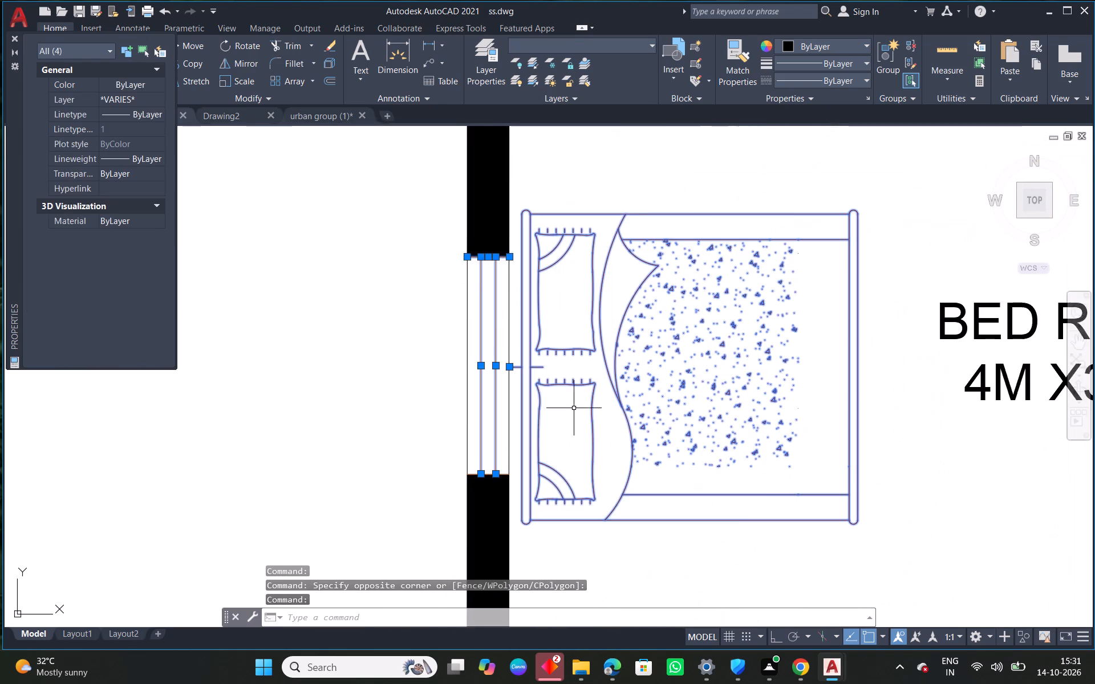
middle_click_drag(574, 409, 584, 260)
scroll(513, 339, "up", 2)
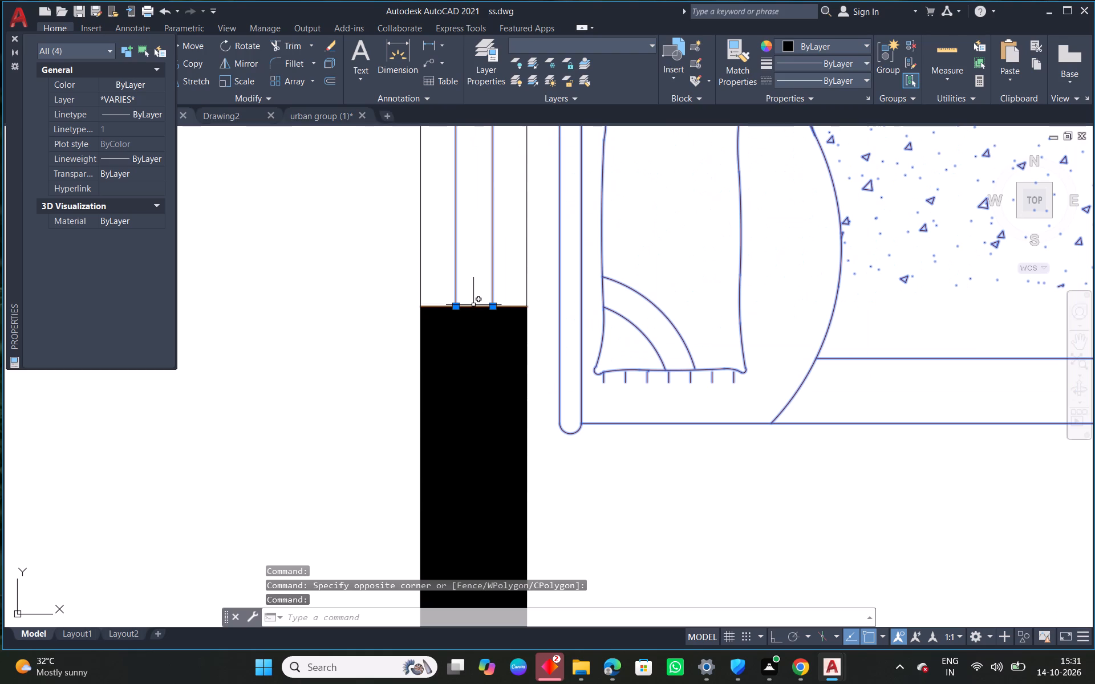
left_click(473, 305)
type("CO")
key("space")
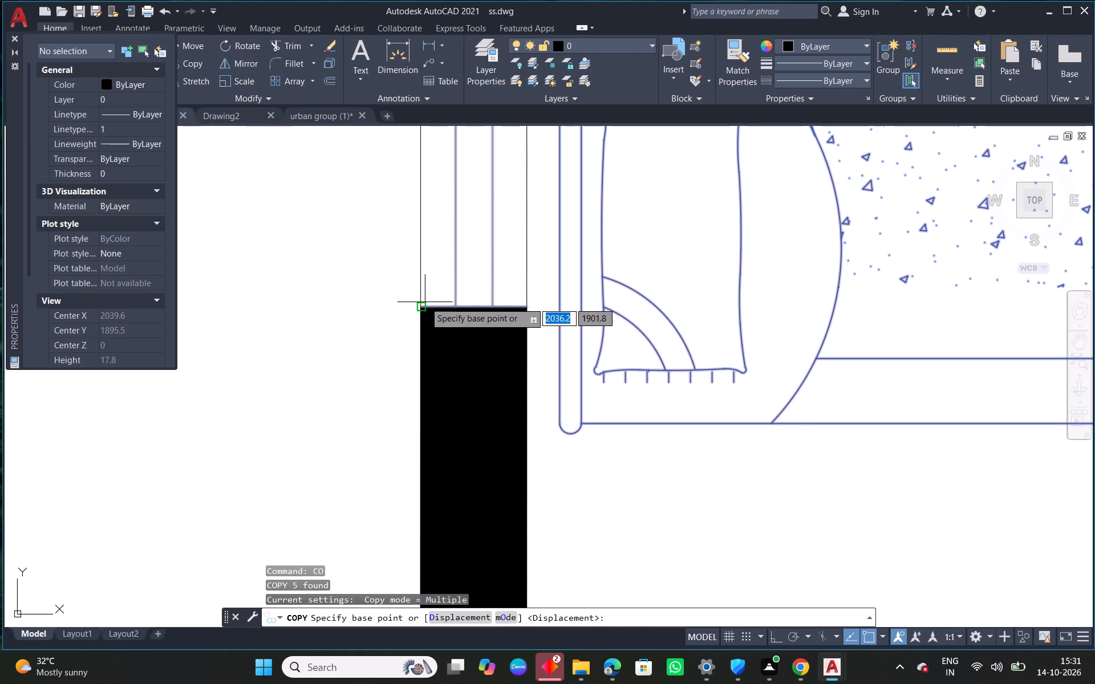
left_click(423, 302)
scroll(429, 396, "down", 3)
middle_click_drag(457, 446, 471, 158)
scroll(457, 198, "down", 2)
middle_click_drag(540, 457, 585, 425)
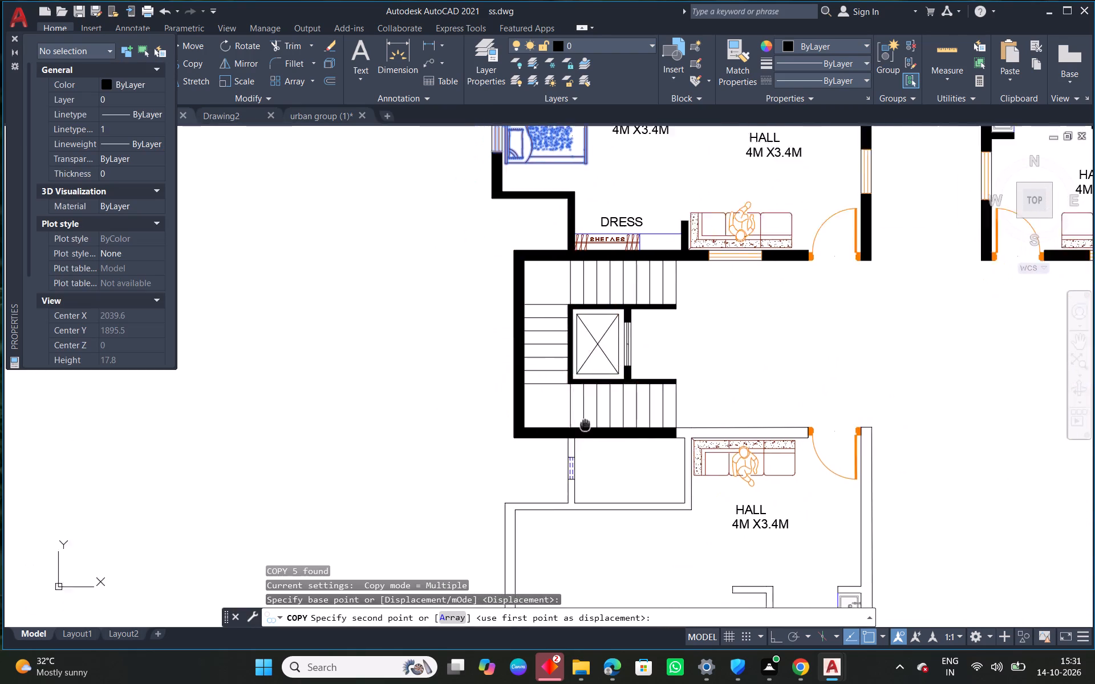
middle_click_drag(585, 425, 666, 156)
scroll(602, 346, "up", 2)
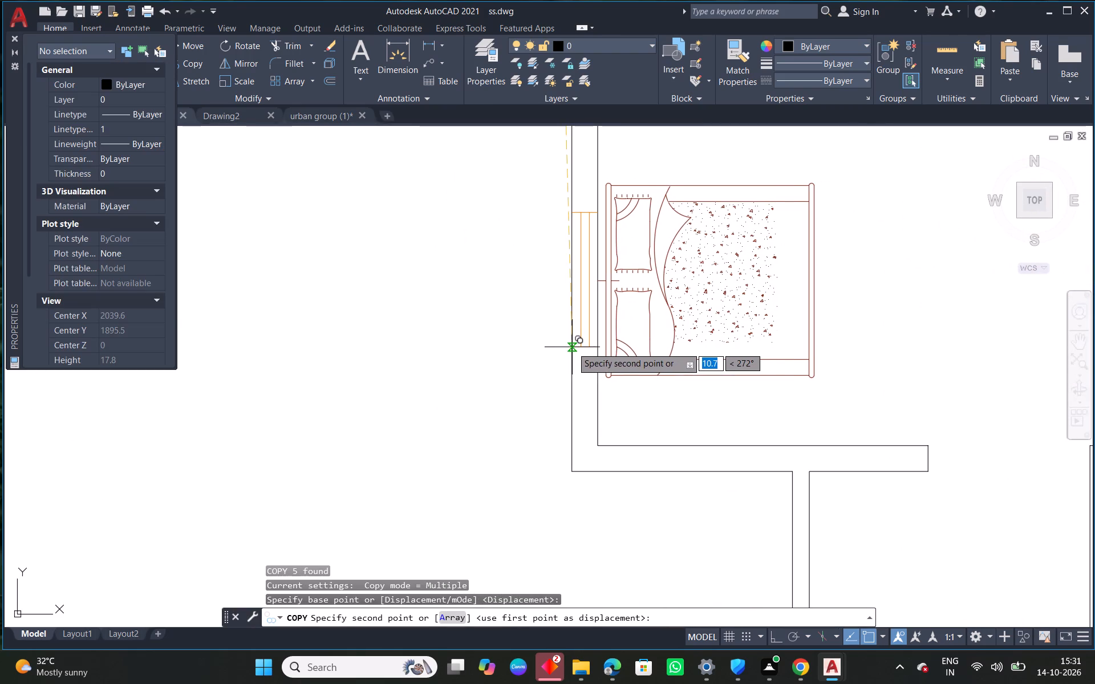
left_click(572, 347)
key("Escape")
scroll(636, 331, "down", 3)
middle_click_drag(694, 346, 675, 328)
key("Escape")
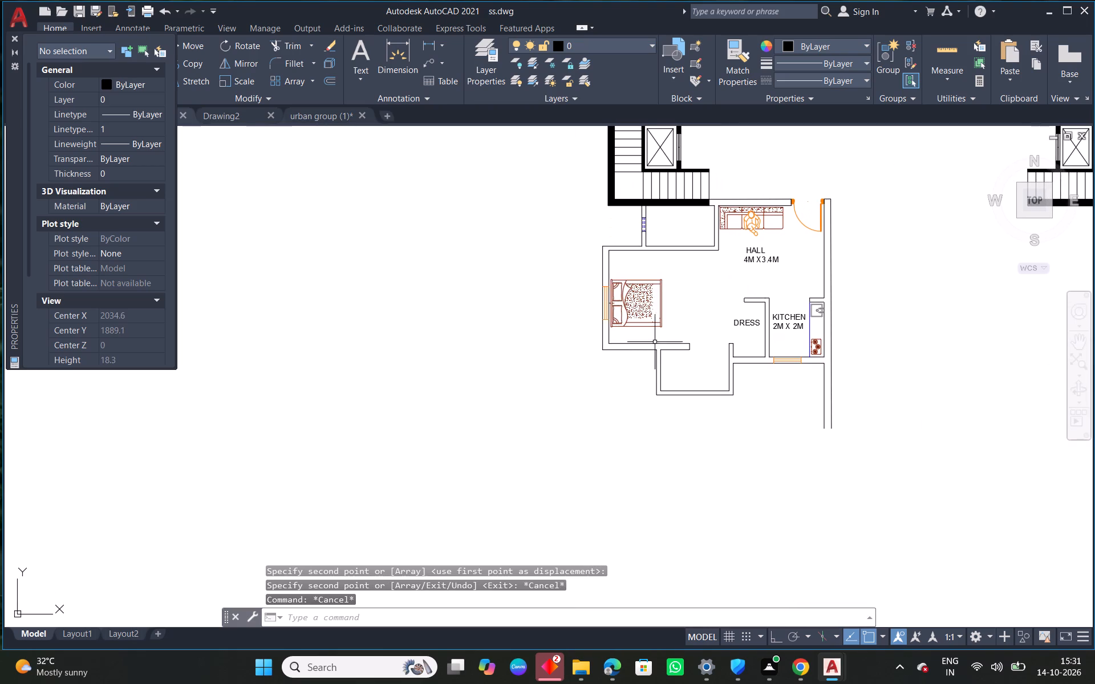
Save the drawing.
scroll(651, 349, "down", 1)
scroll(594, 268, "down", 2)
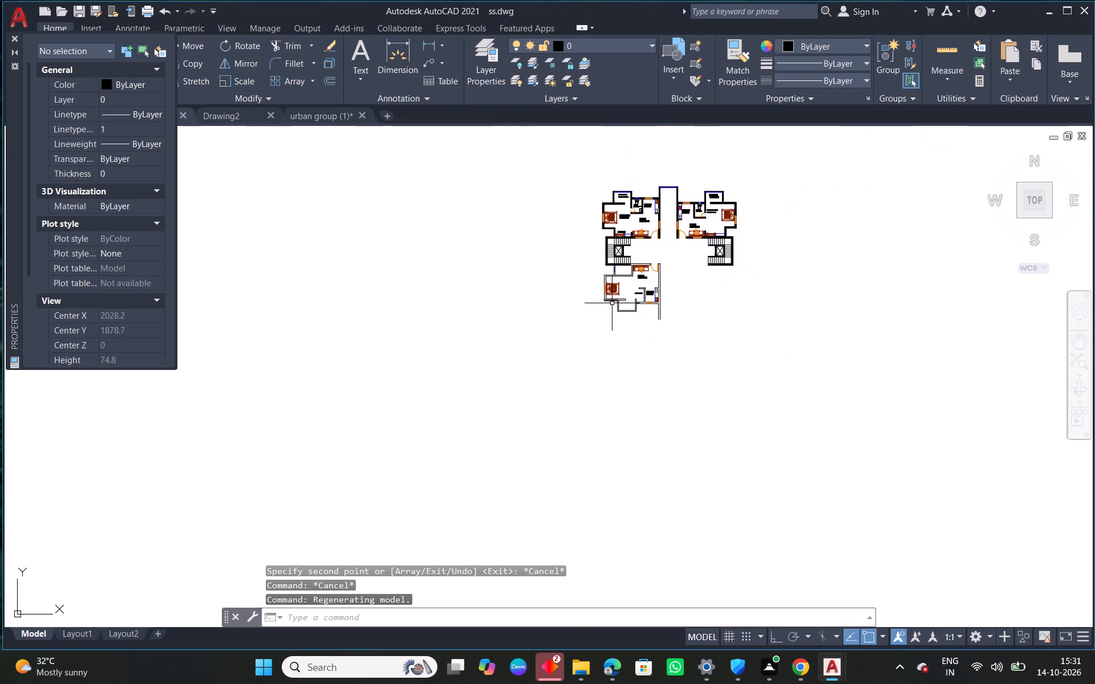
middle_click_drag(745, 332, 685, 355)
scroll(648, 338, "up", 1)
middle_click_drag(741, 246, 717, 300)
left_click_drag(705, 153, 685, 190)
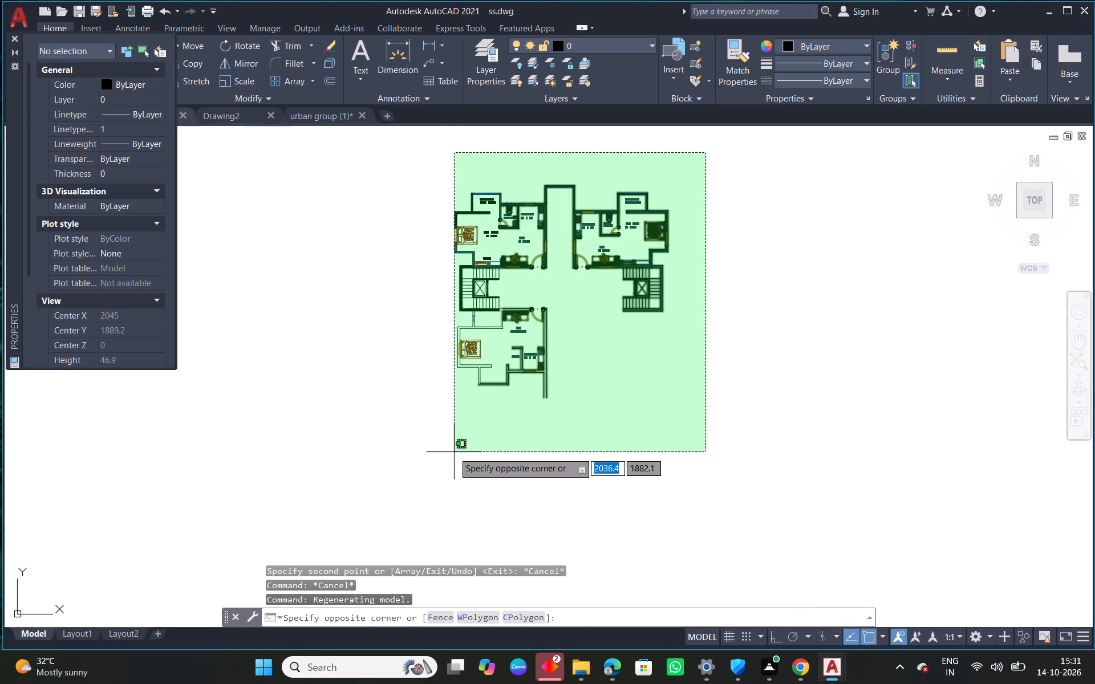
left_click(399, 447)
key("ctrl+s")
Extend the two inner side lines of the projecting bay below the bedroom to its outer bottom line.
scroll(549, 367, "up", 1)
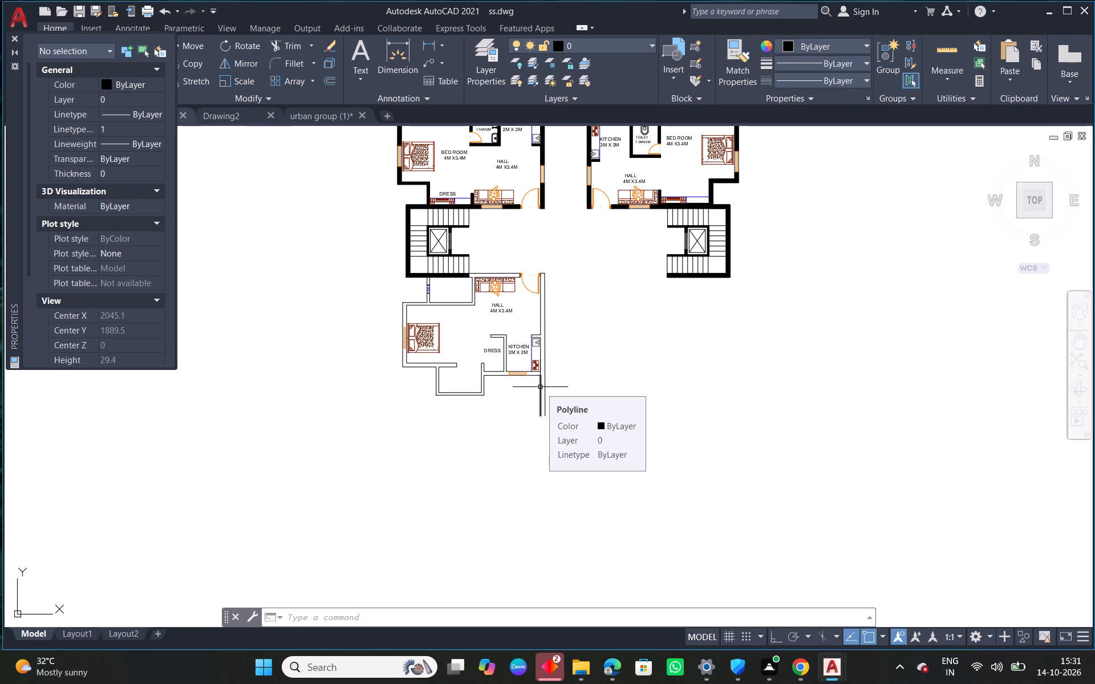
scroll(459, 390, "up", 2)
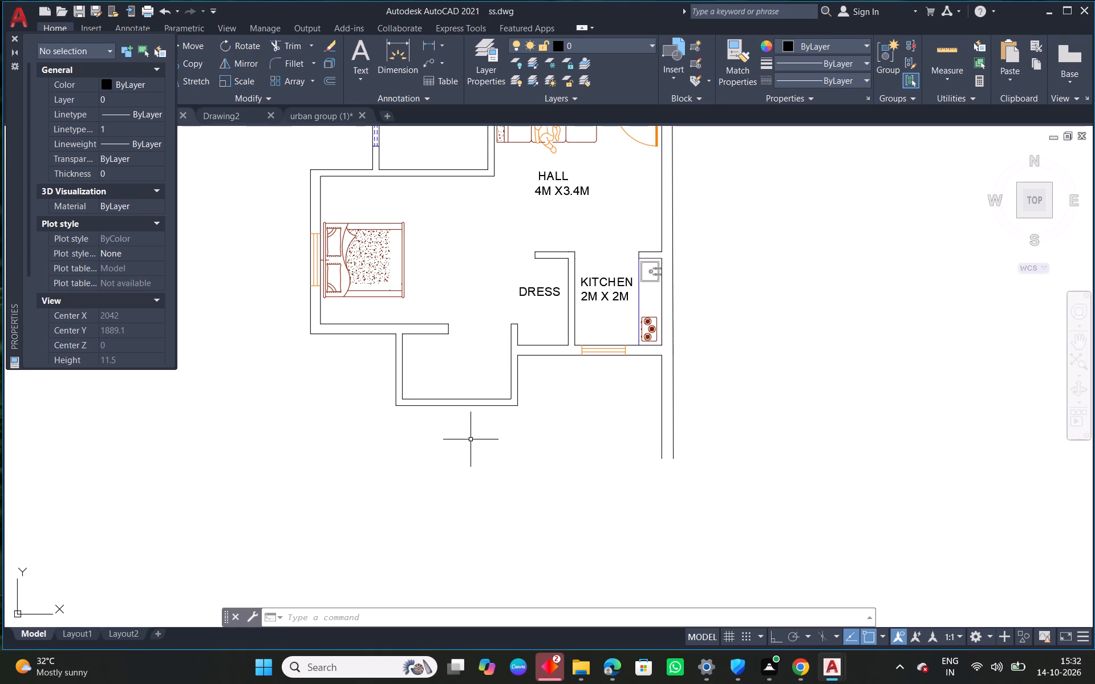
middle_click_drag(445, 490, 486, 473)
scroll(461, 401, "up", 2)
right_click(474, 209)
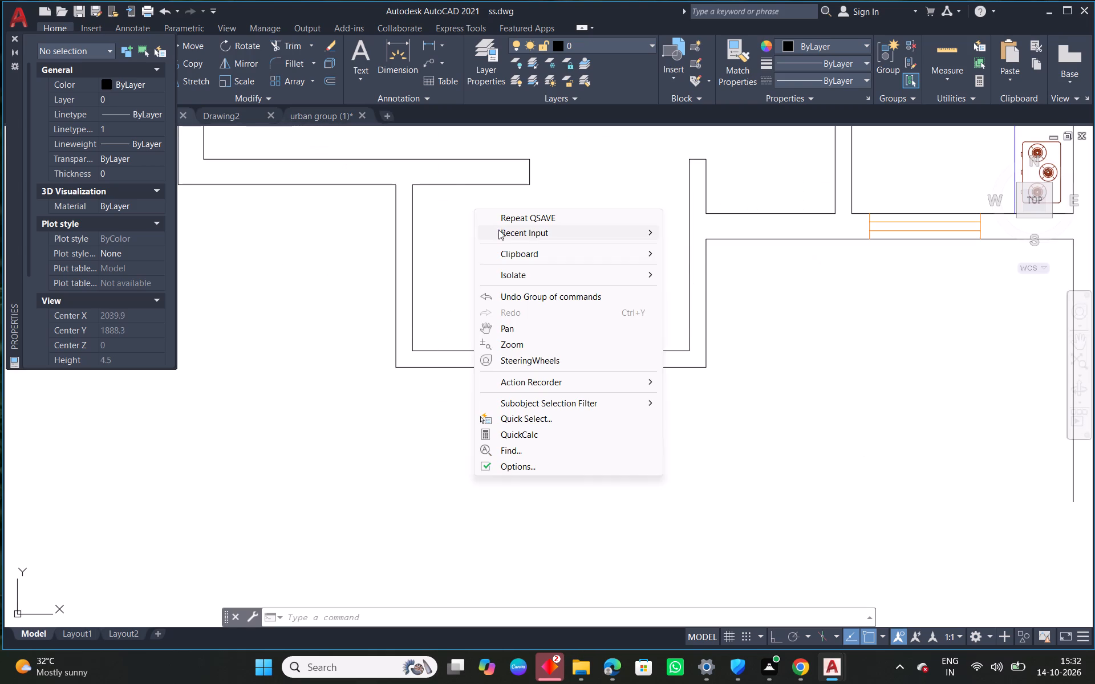
left_click(516, 239)
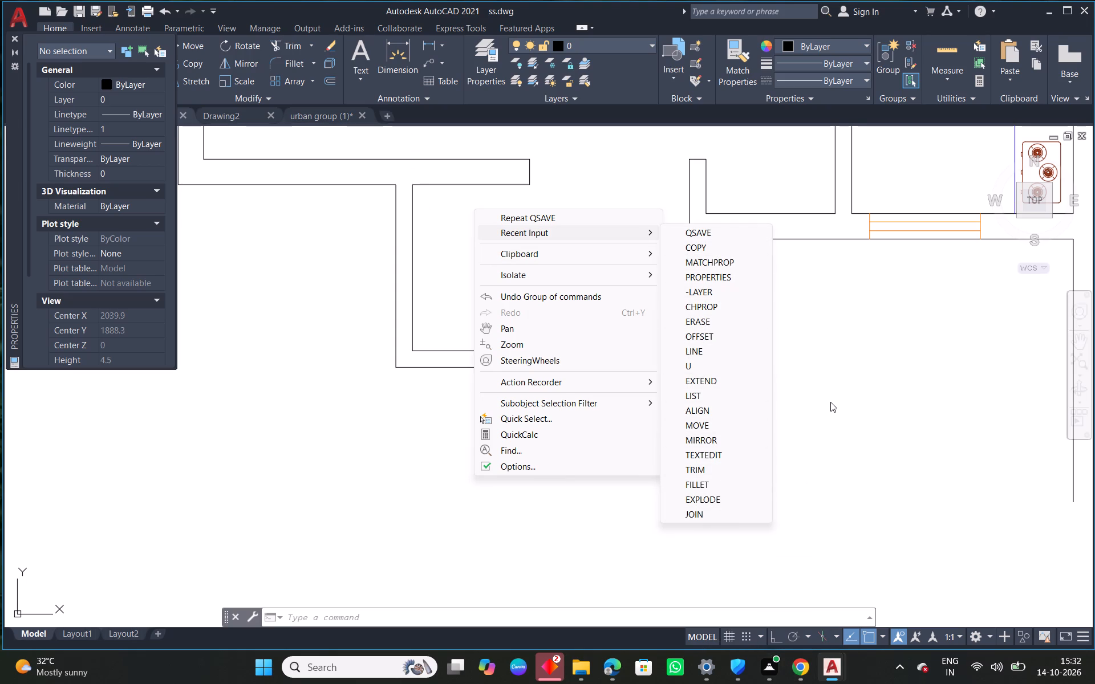
left_click(707, 377)
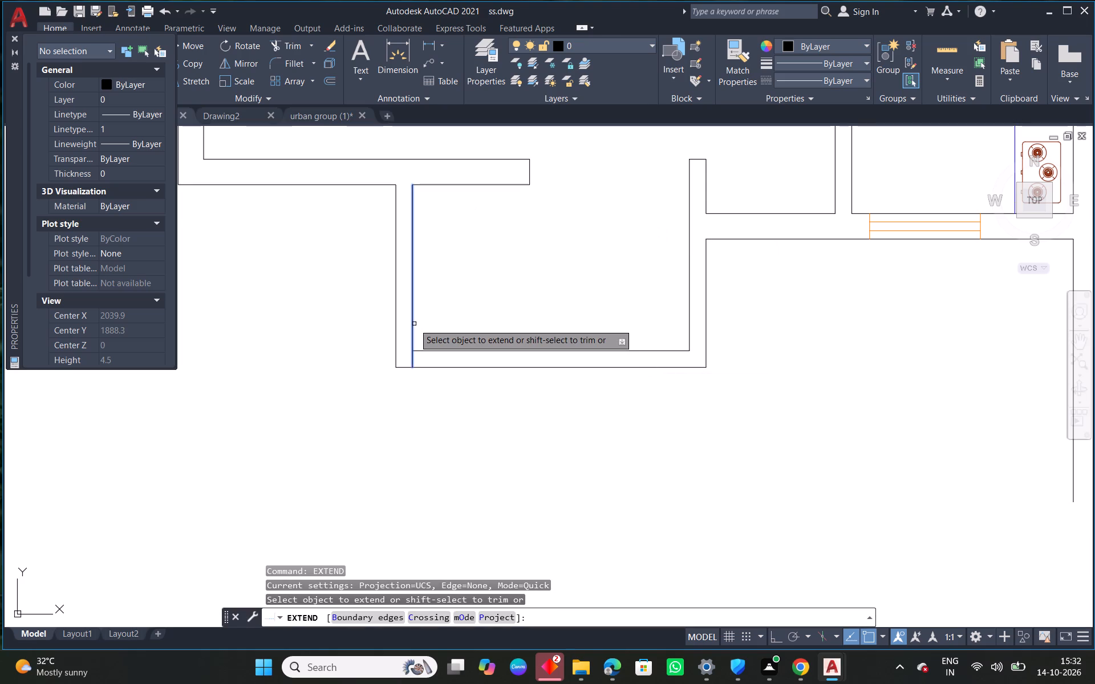
left_click(414, 324)
left_click(690, 319)
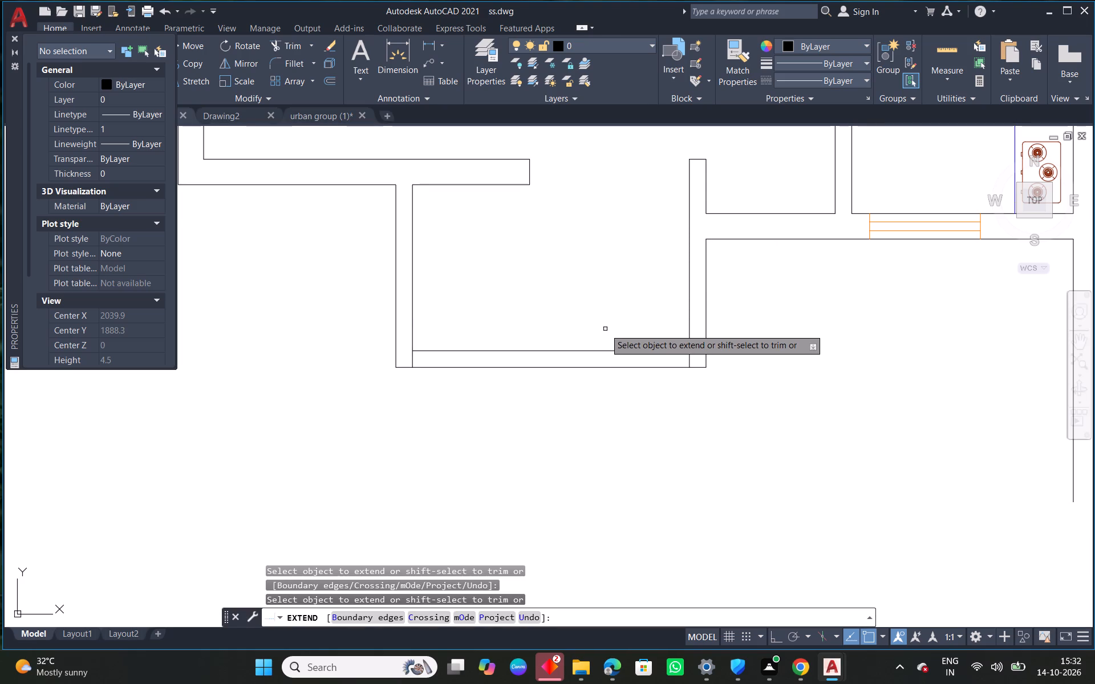
key("Escape")
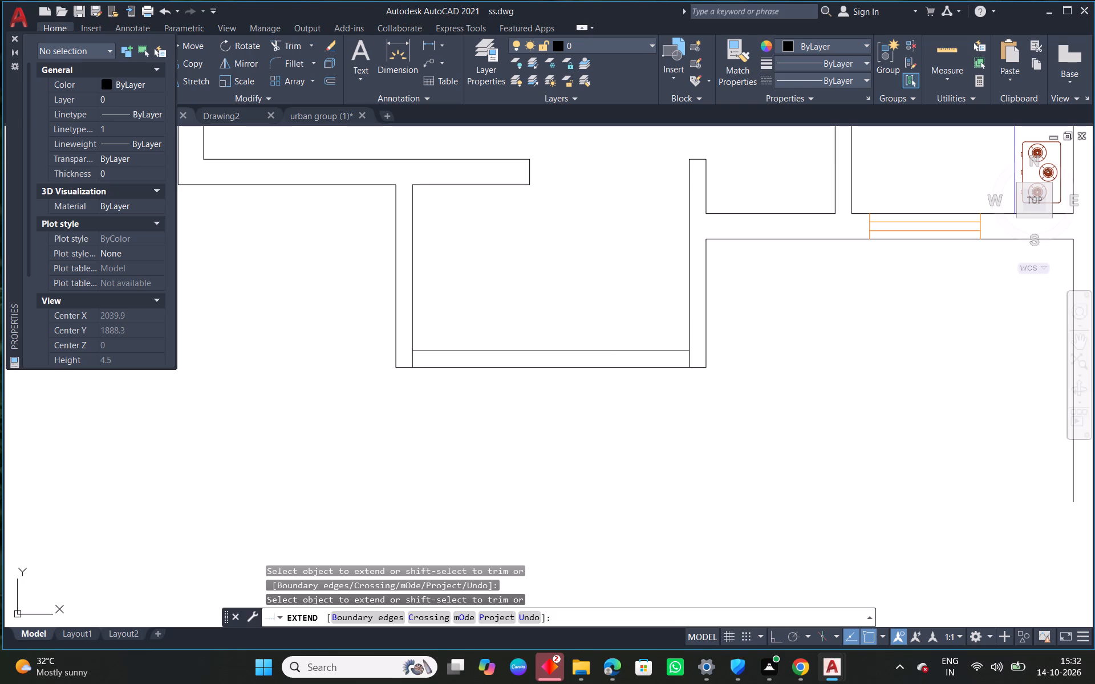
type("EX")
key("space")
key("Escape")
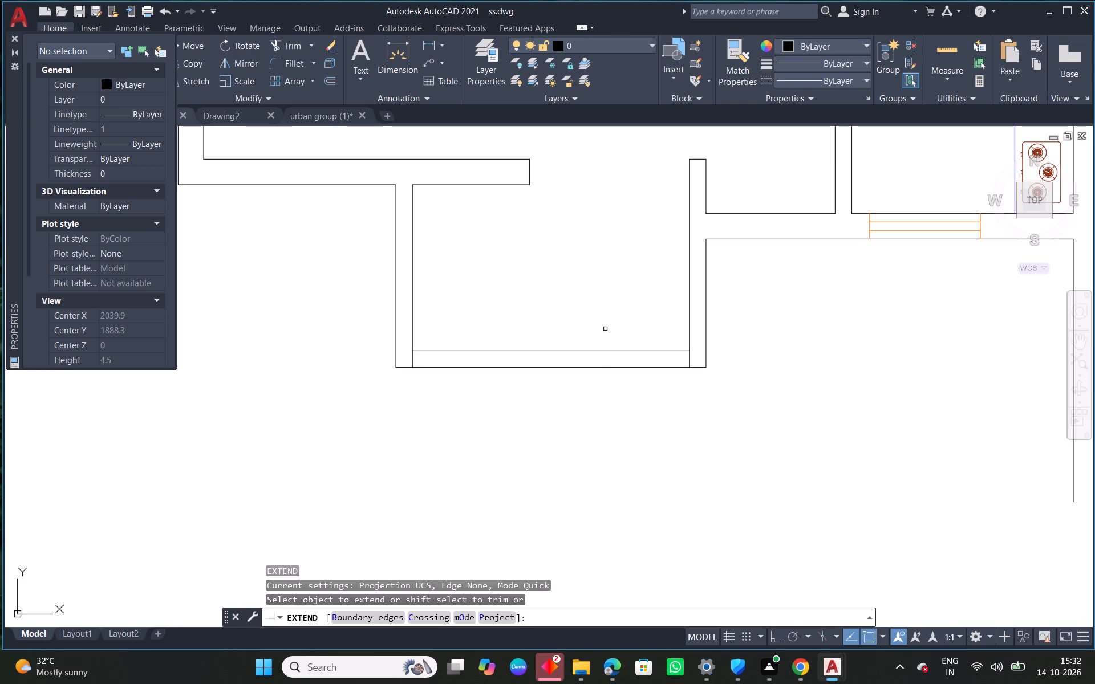
Offset the projecting bay's inner bottom line by 0.05 toward the outer line twice to form two window lines.
type("O")
key("space")
type("0.")
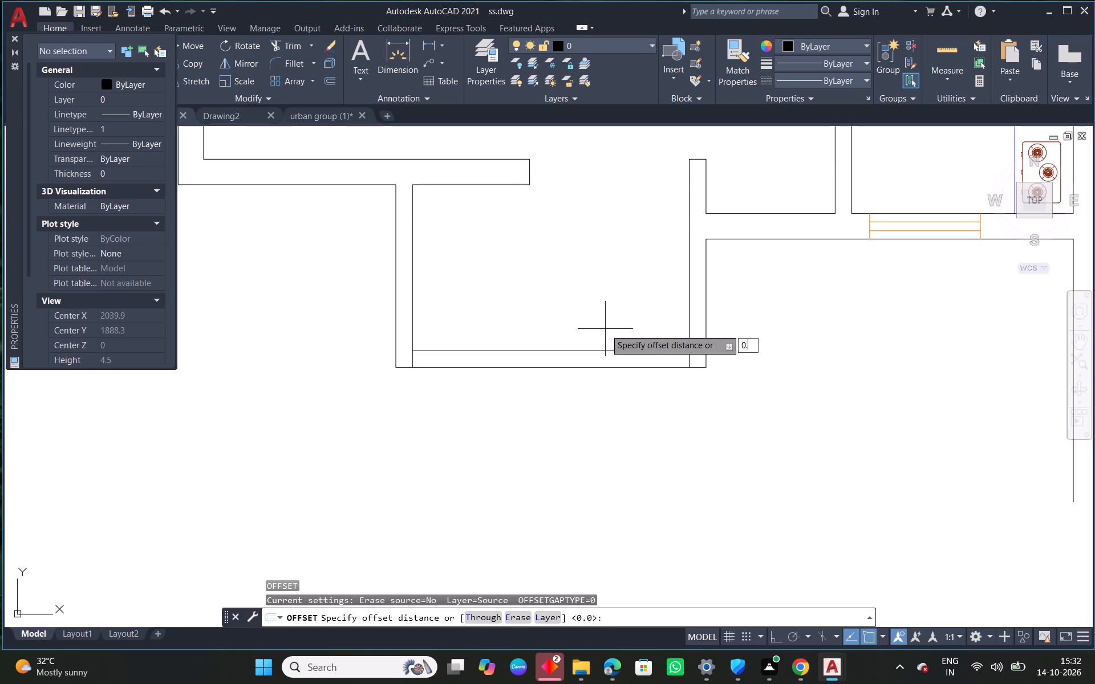
key("0")
key("5")
key("Return")
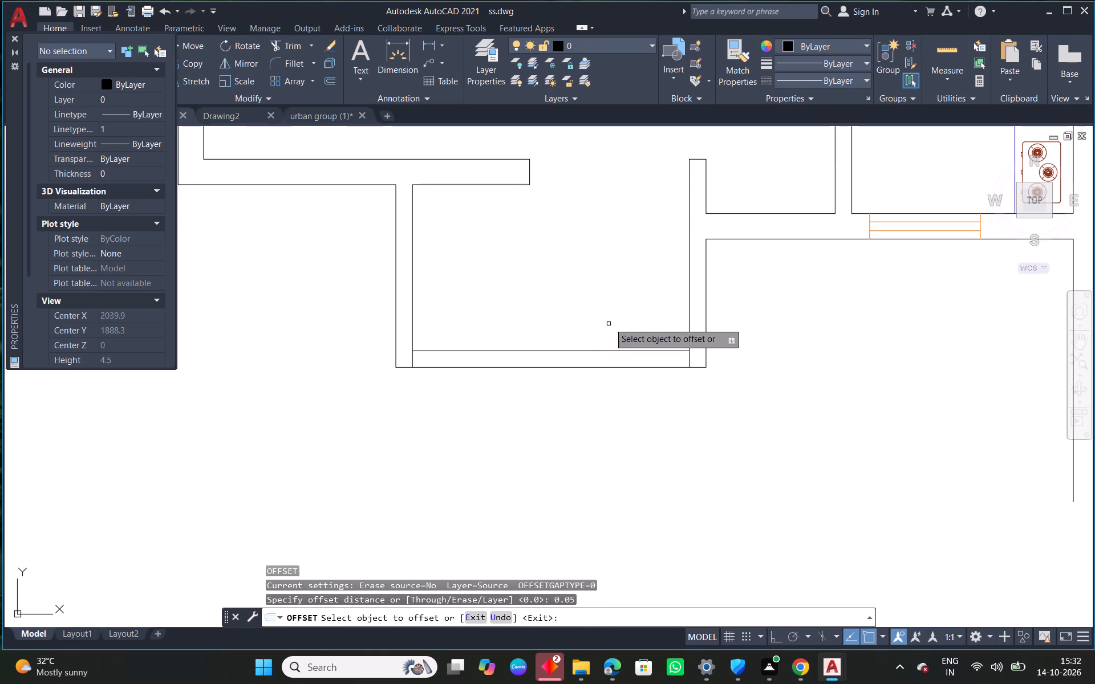
left_click(606, 349)
left_click(602, 359)
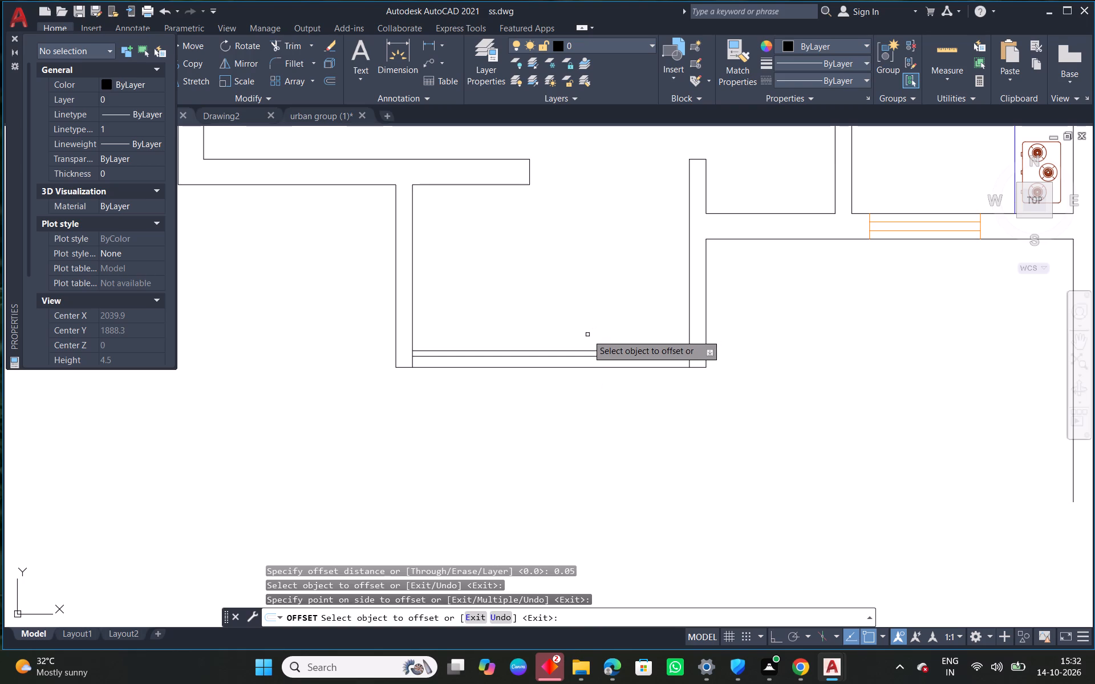
scroll(587, 335, "up", 1)
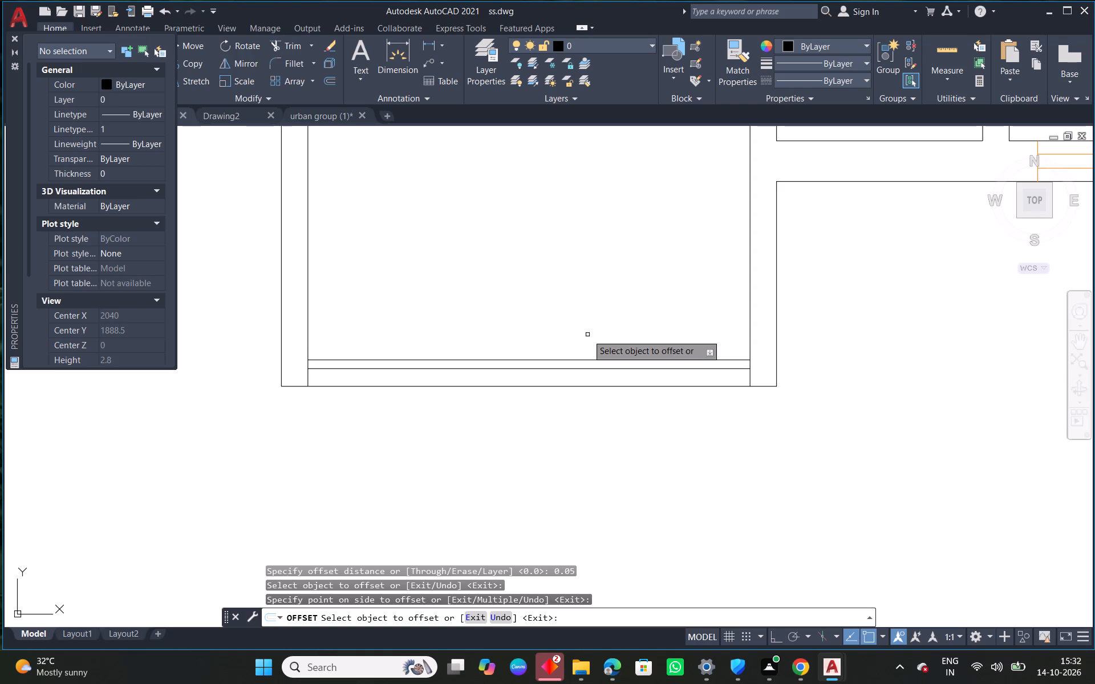
scroll(582, 385, "up", 1)
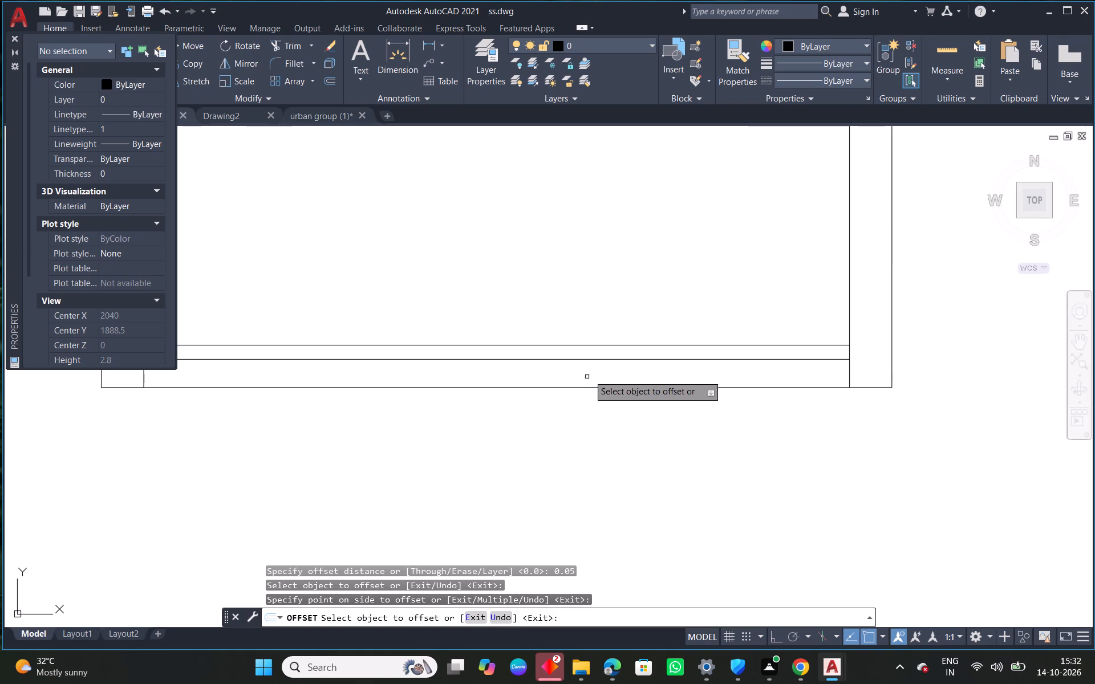
left_click(600, 360)
left_click(598, 371)
right_click(603, 375)
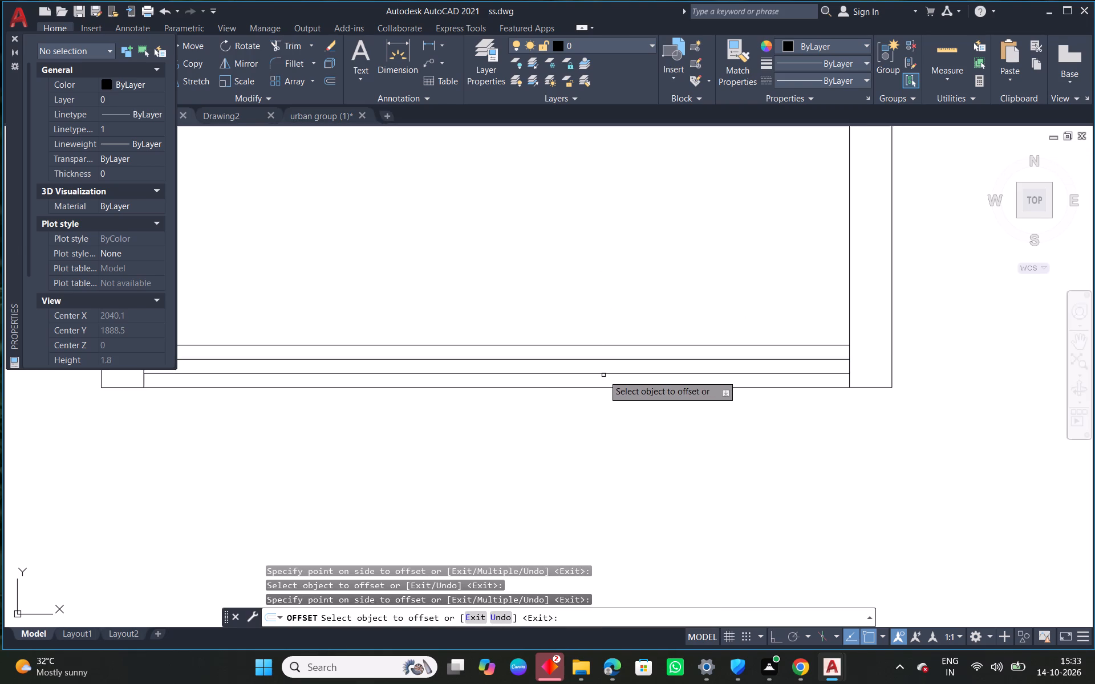
left_click(641, 385)
Move the two middle window lines at the bottom of the projecting bay to the blue layer.
scroll(666, 412, "up", 2)
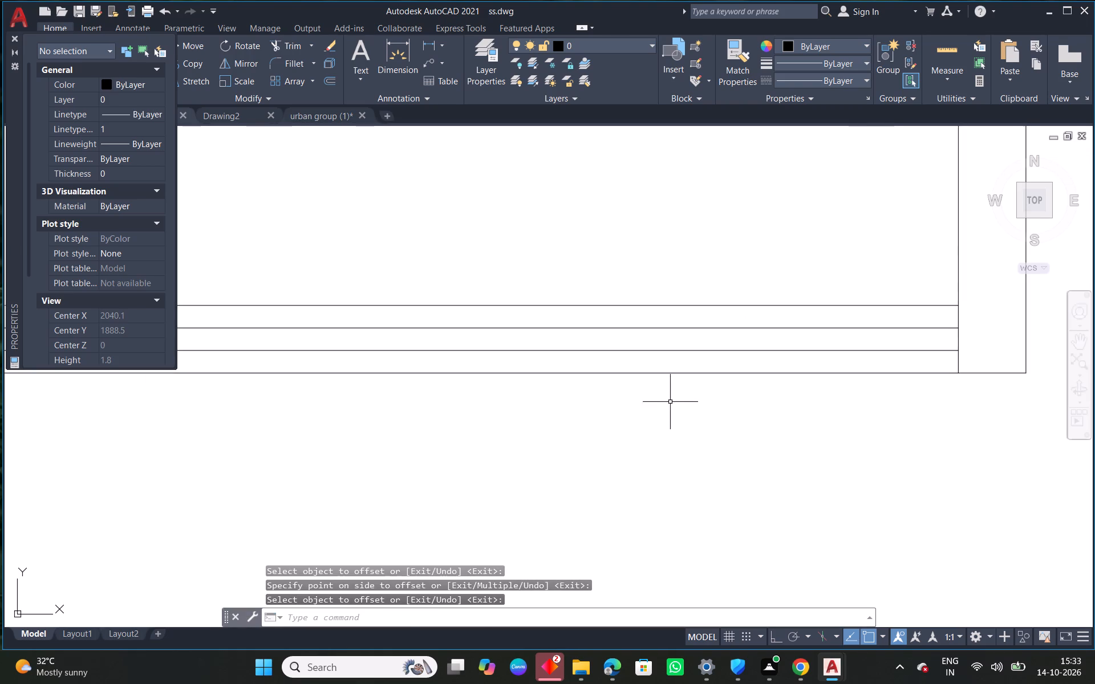
left_click_drag(666, 336, 664, 325)
left_click(626, 264)
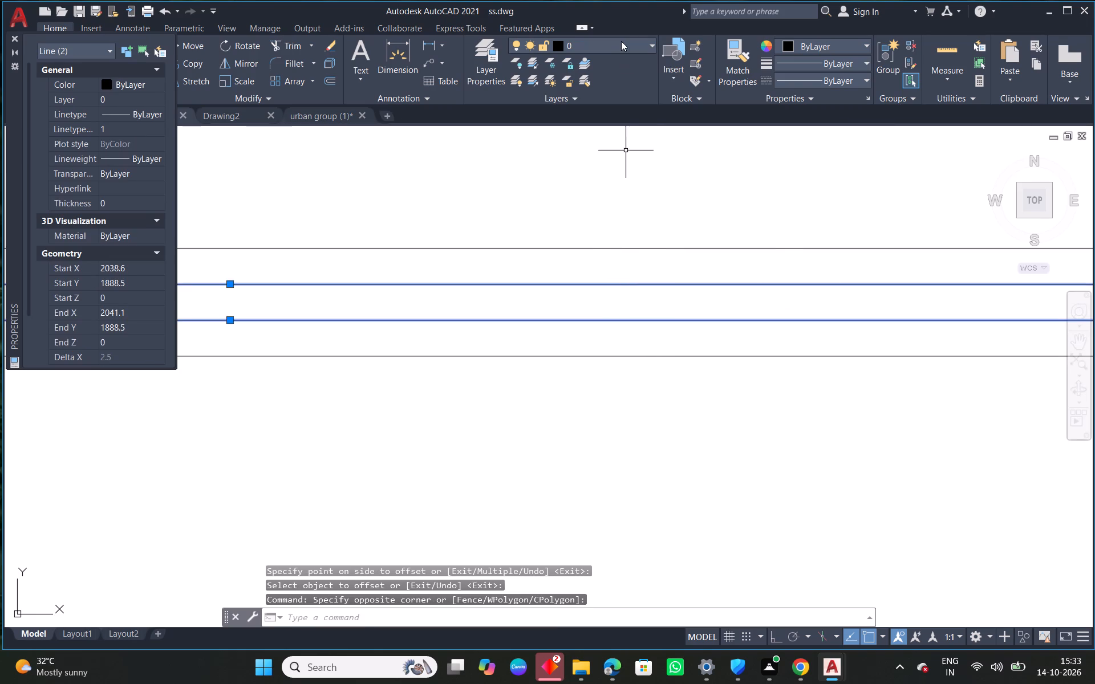
left_click(621, 41)
left_click(570, 95)
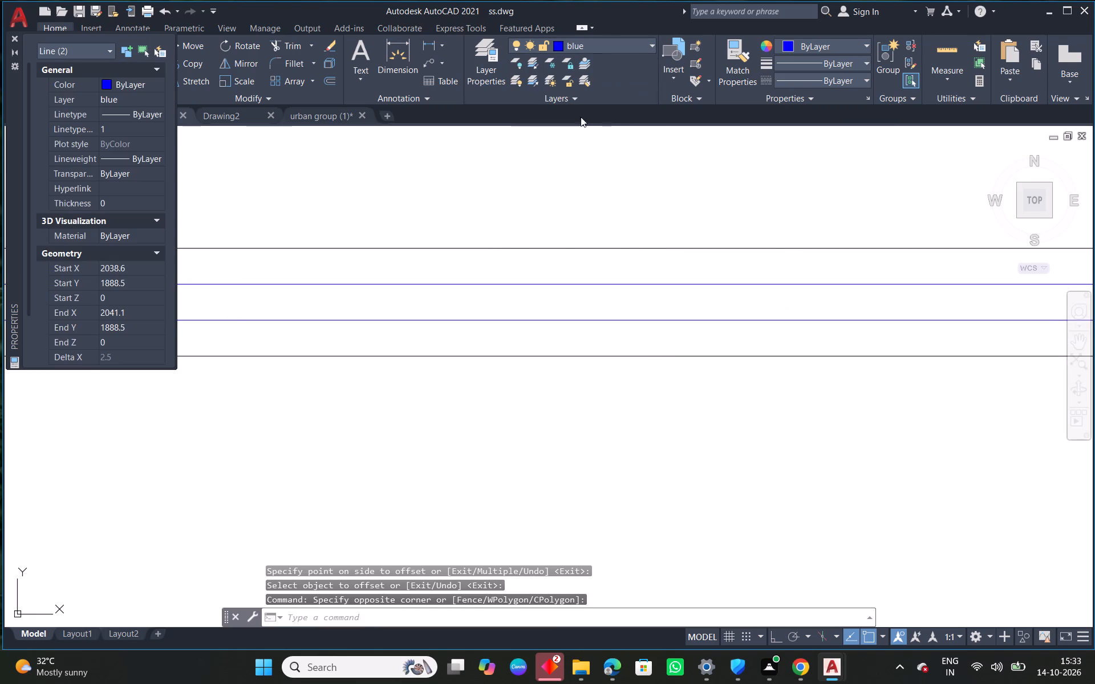
scroll(660, 218, "down", 5)
middle_click_drag(878, 321, 817, 343)
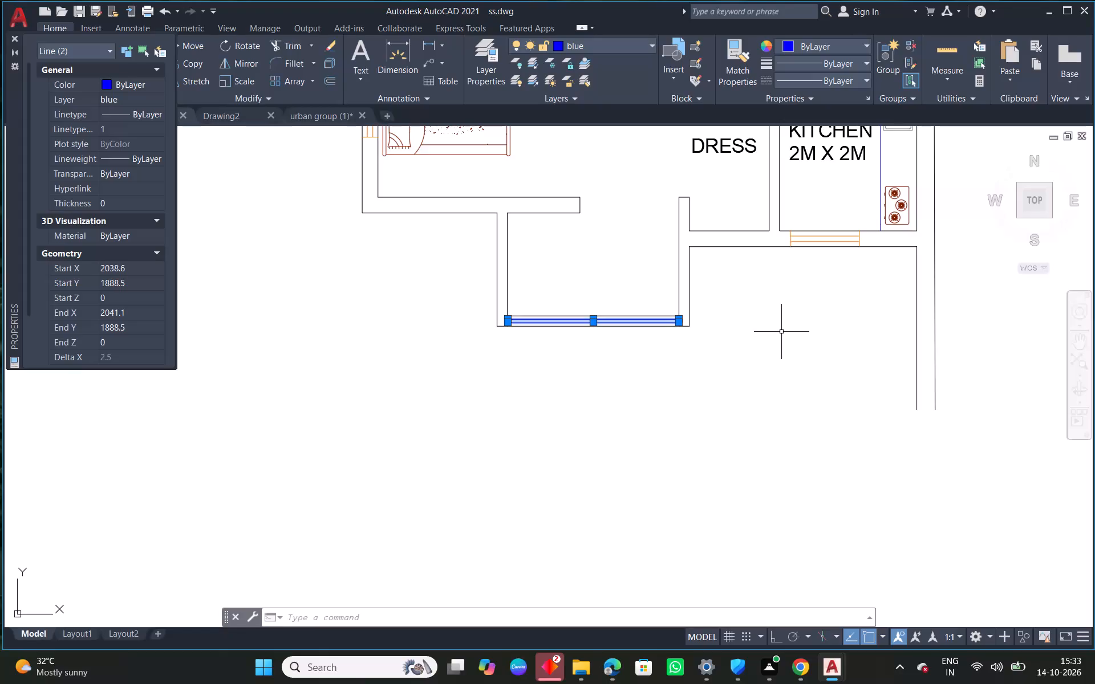
key("Escape")
Copy the dress area shelves with their front and end lines from the unit above the left staircase into the lower unit's bedroom.
scroll(733, 336, "down", 1)
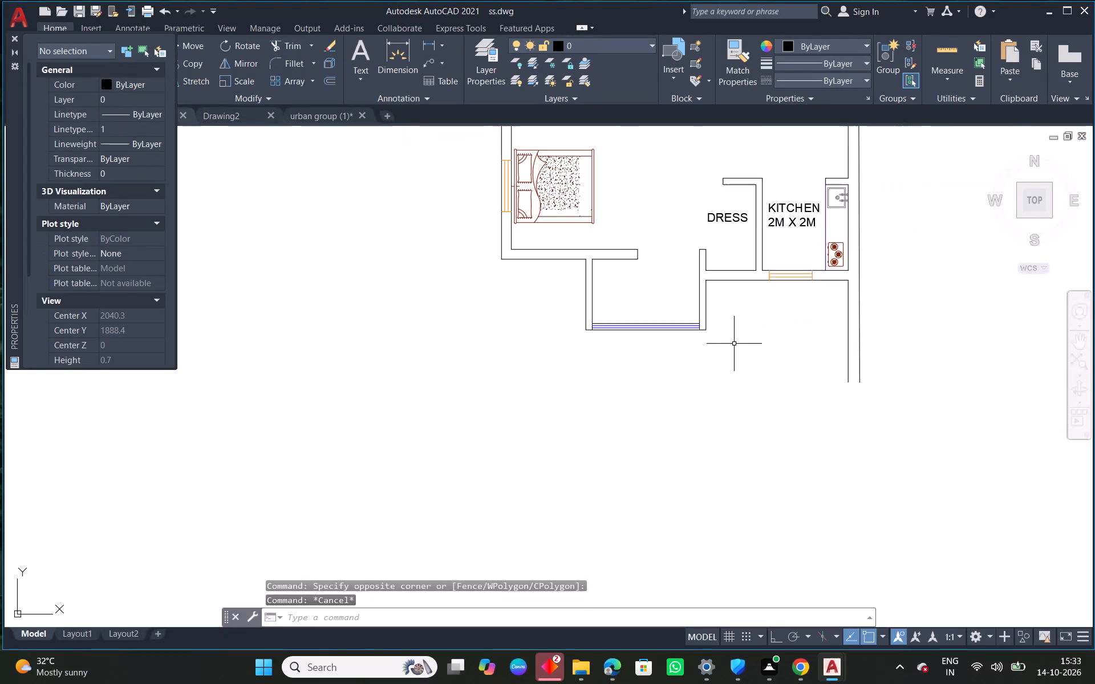
scroll(734, 344, "down", 1)
middle_click_drag(786, 341, 736, 333)
middle_click_drag(733, 286, 692, 362)
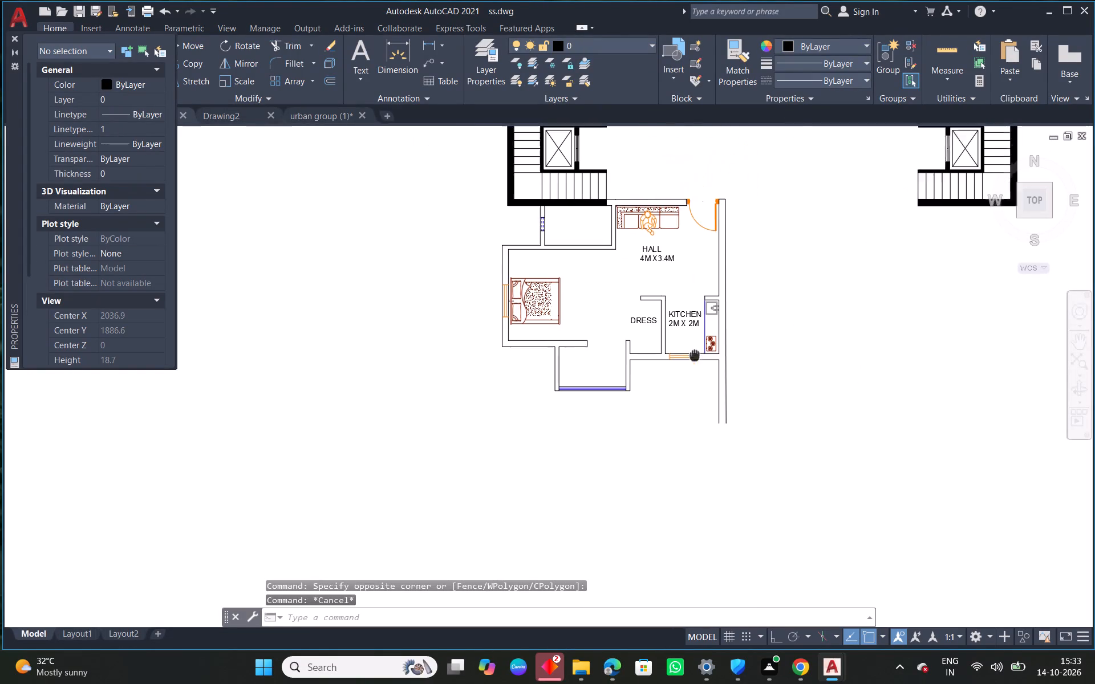
middle_click_drag(692, 362, 687, 385)
middle_click_drag(636, 254, 623, 353)
scroll(549, 206, "up", 2)
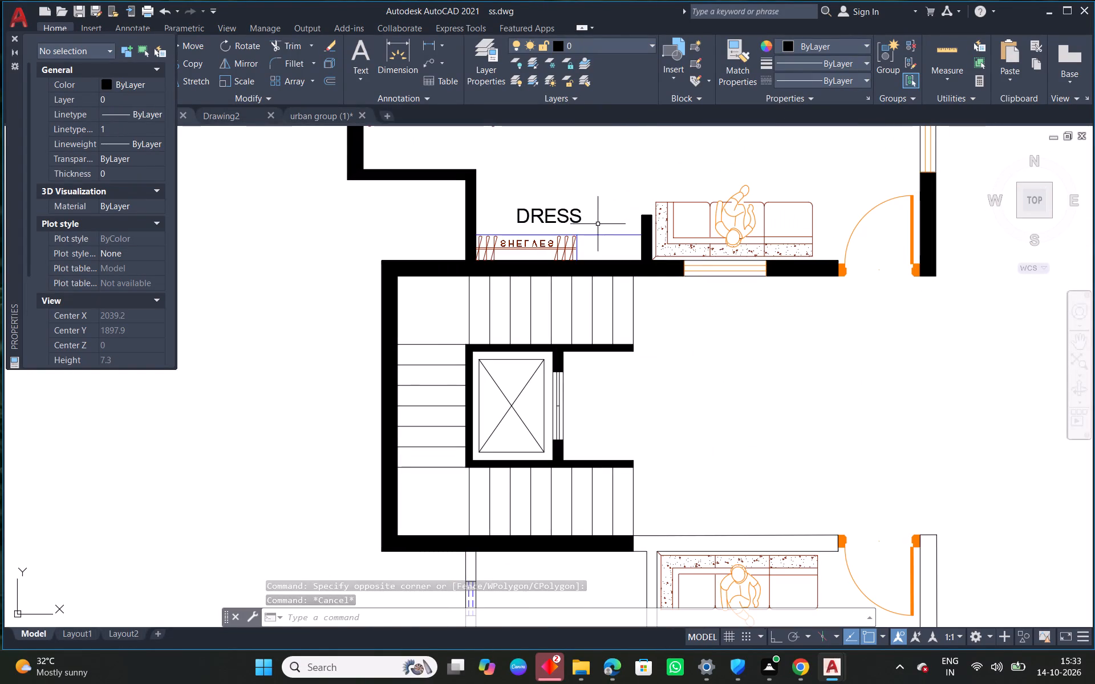
left_click(599, 227)
left_click(530, 252)
type("CO")
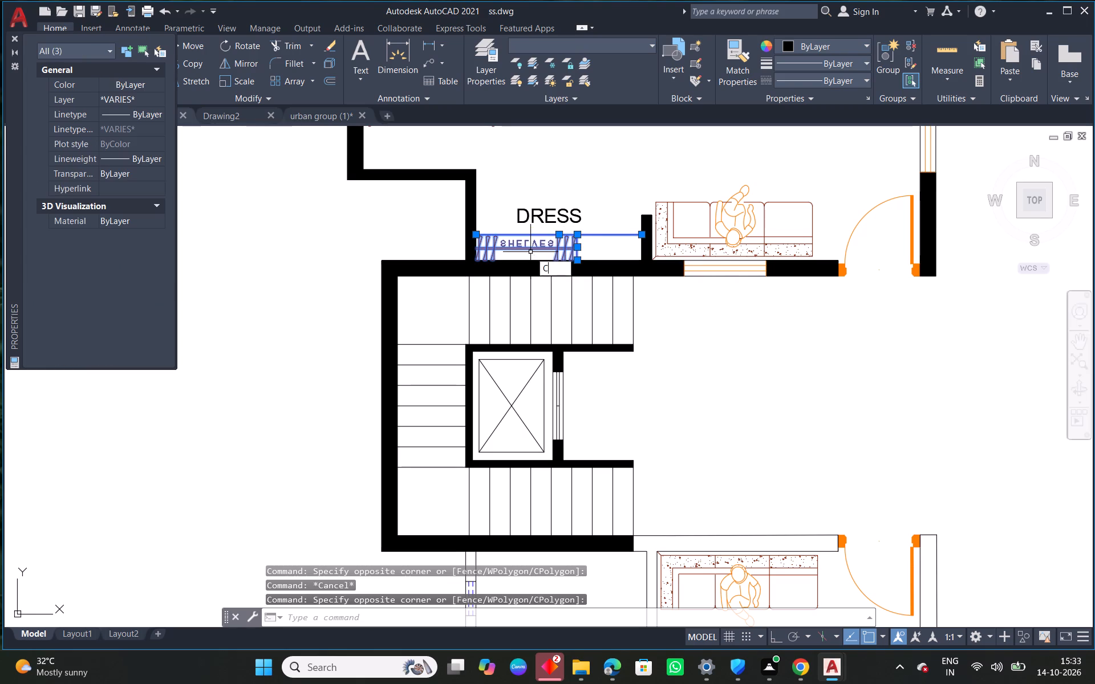
key("space")
left_click(539, 237)
scroll(624, 348, "down", 1)
middle_click_drag(738, 399, 640, 66)
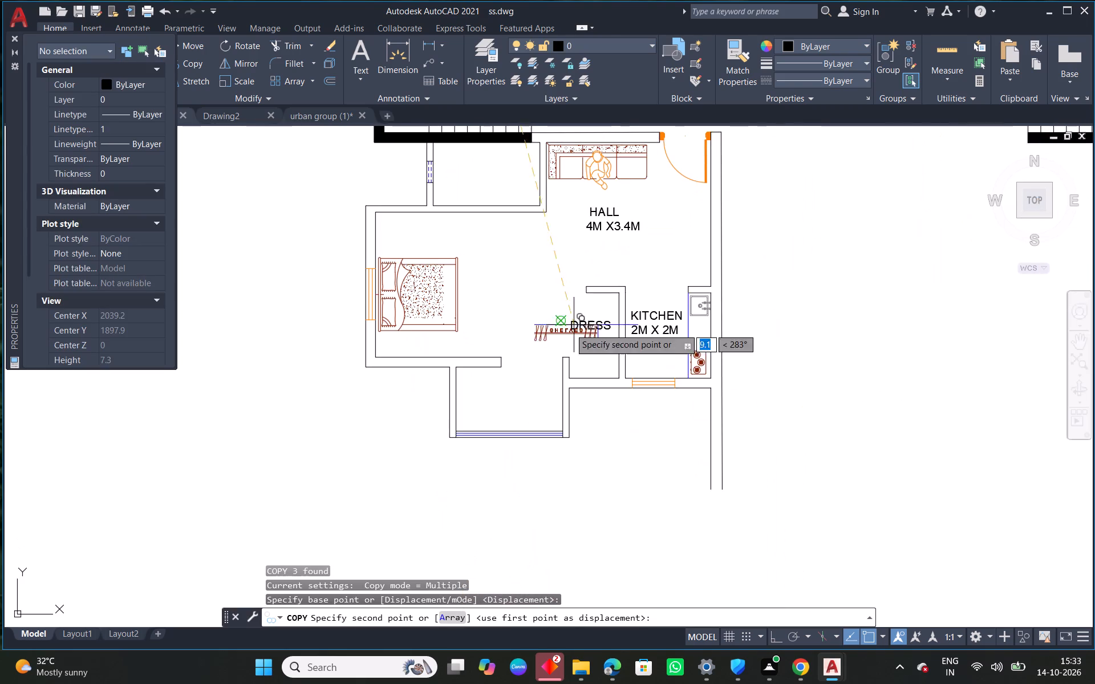
scroll(521, 276, "up", 1)
left_click(513, 247)
key("Escape")
Rotate the copied shelves and their lines 90 degrees counterclockwise about the front line's right end.
left_click_drag(572, 283, 564, 274)
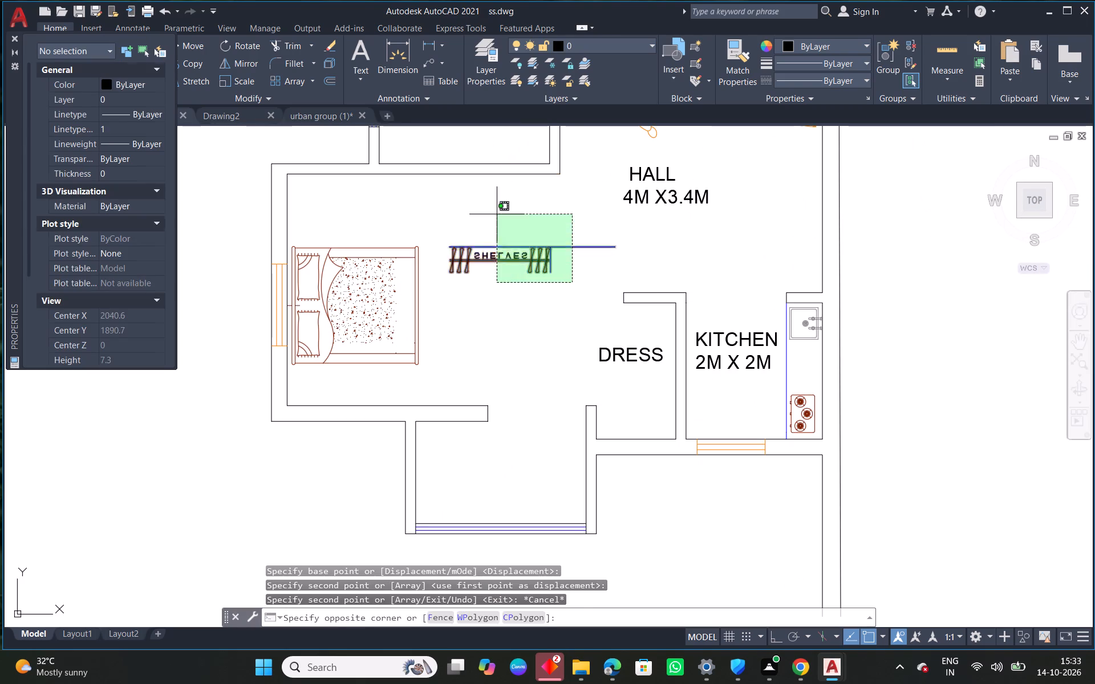
left_click(497, 214)
key("r")
key("o")
key("space")
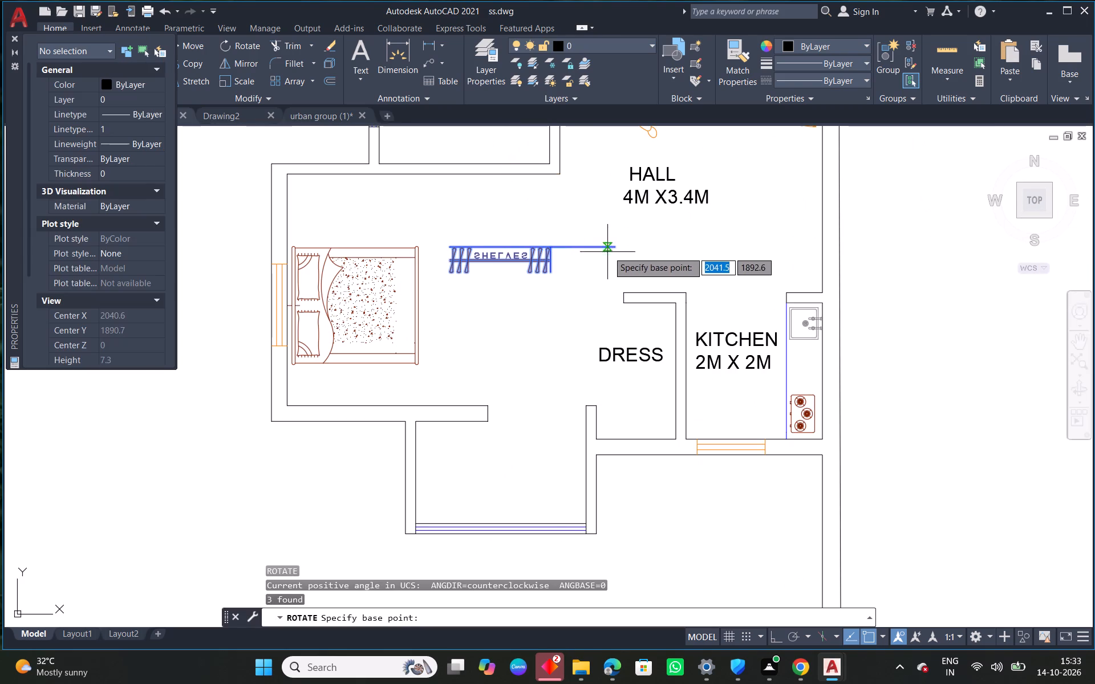
left_click(611, 248)
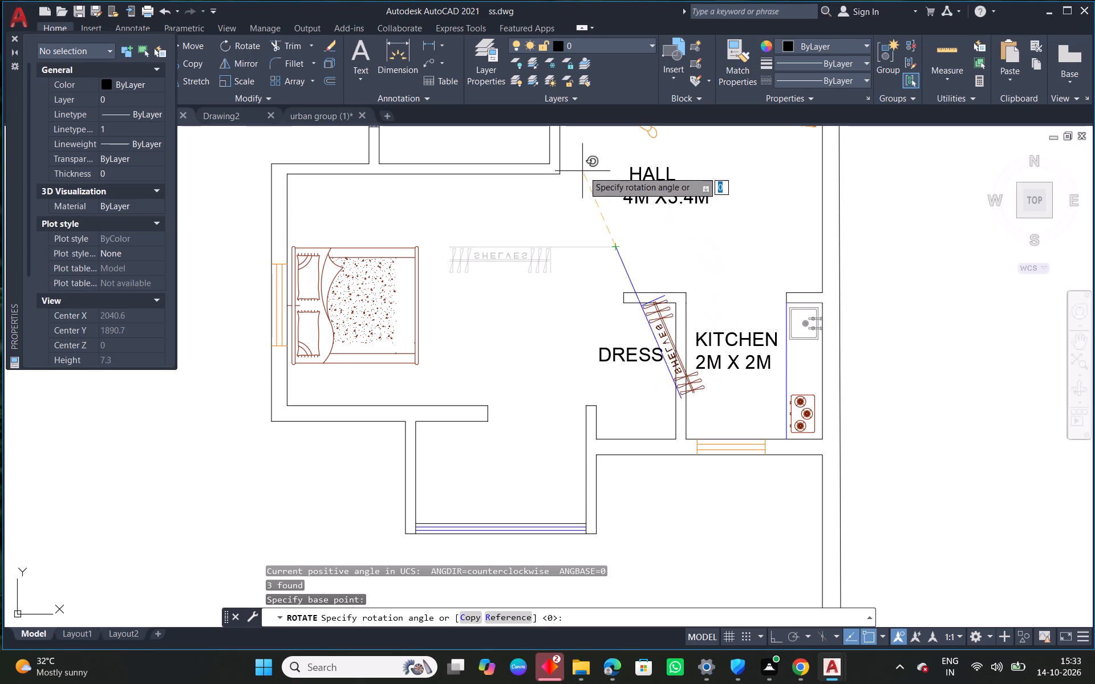
left_click(616, 194)
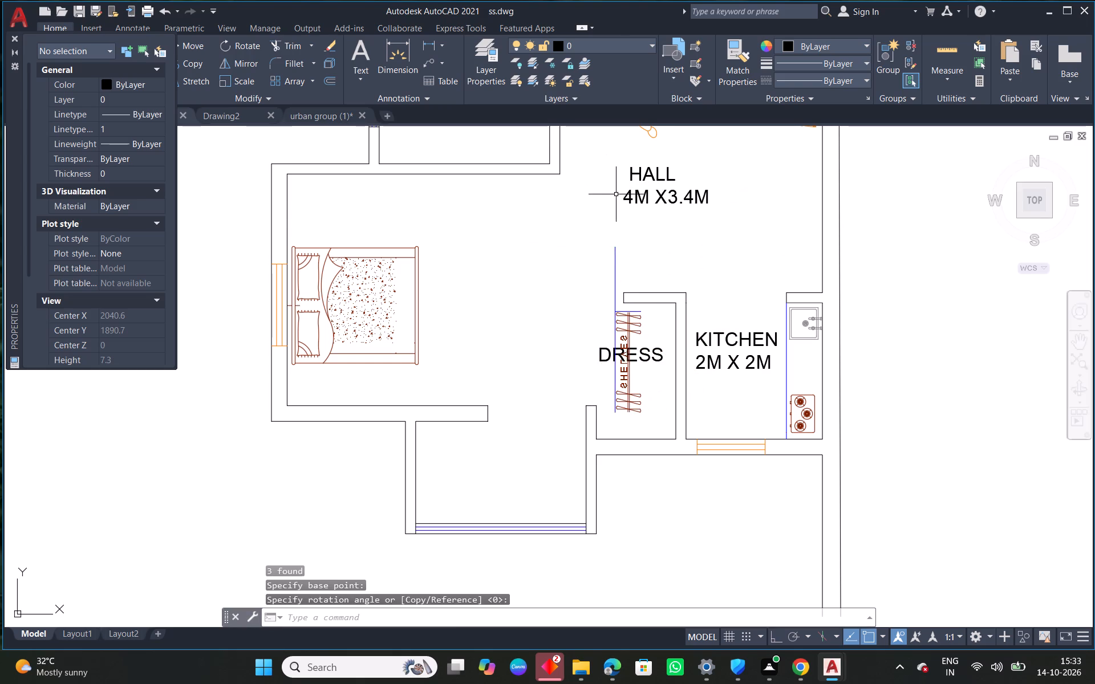
key("Escape")
middle_click_drag(687, 320, 676, 232)
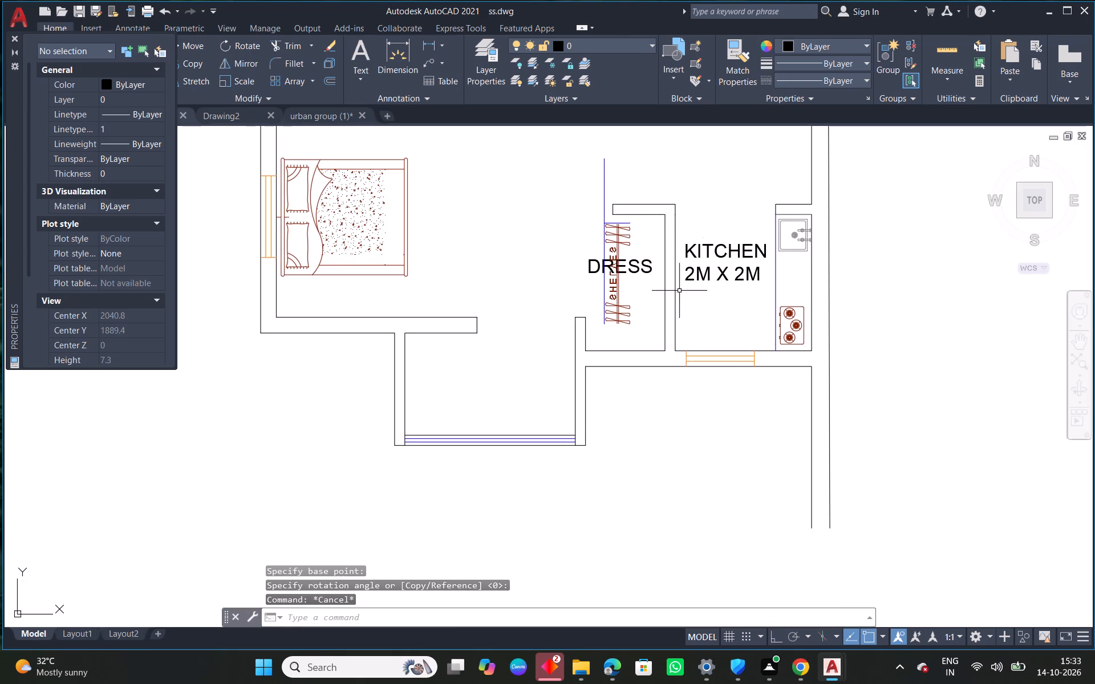
Move the dress area's shelves with their two blue lines down onto the inner face of the bottom wall, beside the kitchen.
scroll(638, 378, "up", 1)
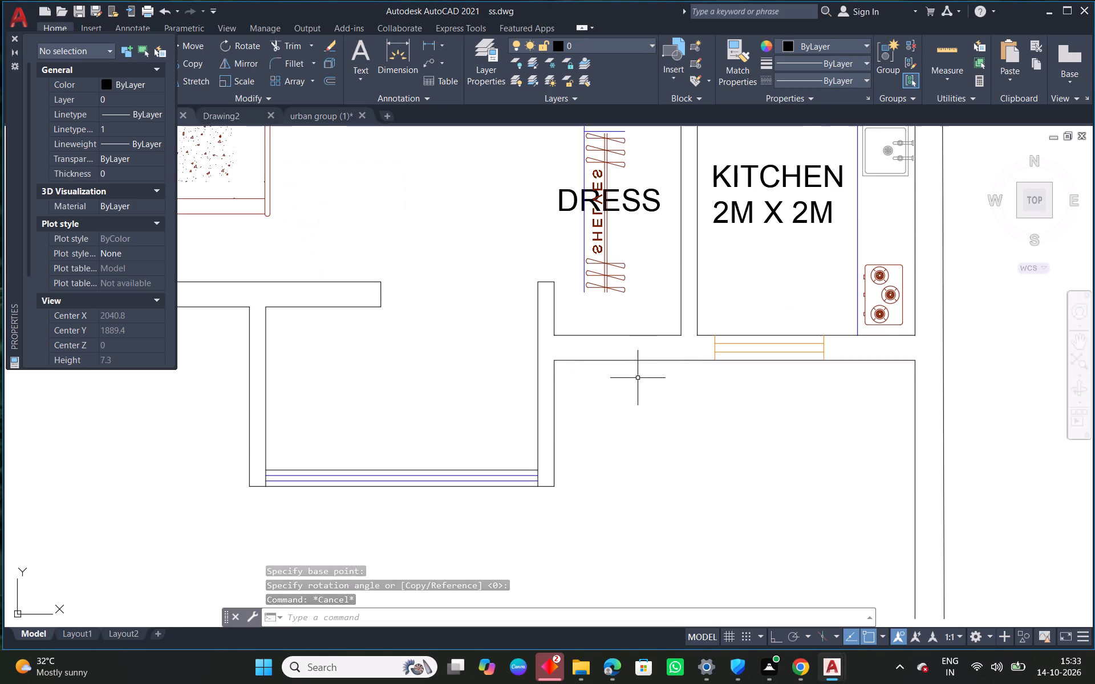
middle_click_drag(636, 283, 627, 363)
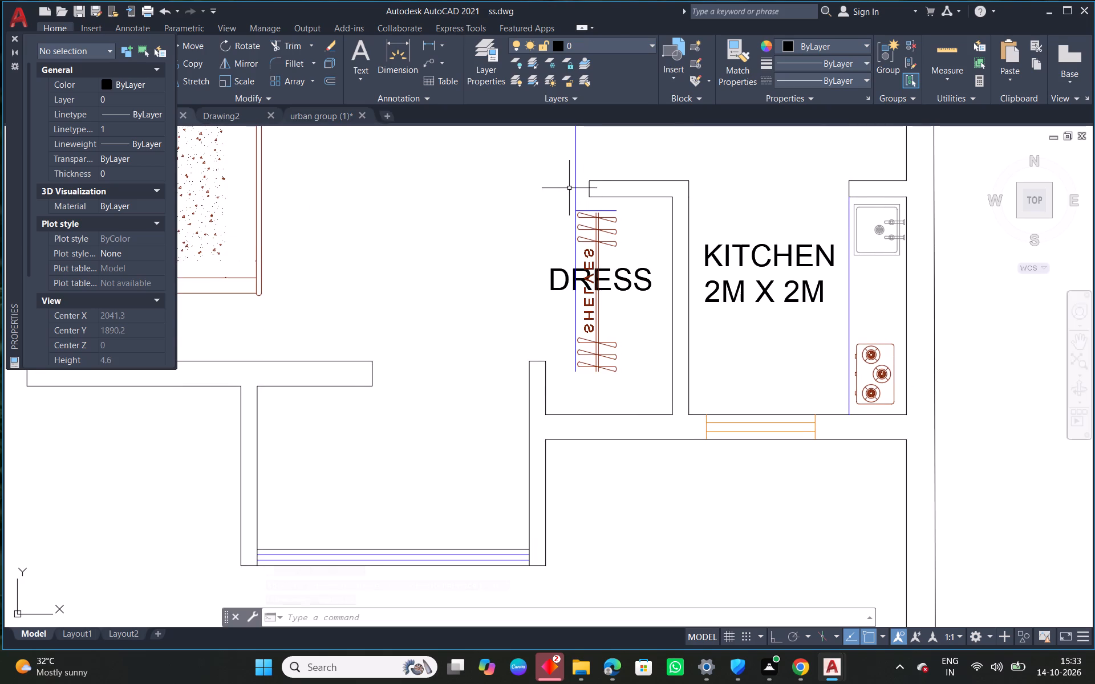
key("Escape")
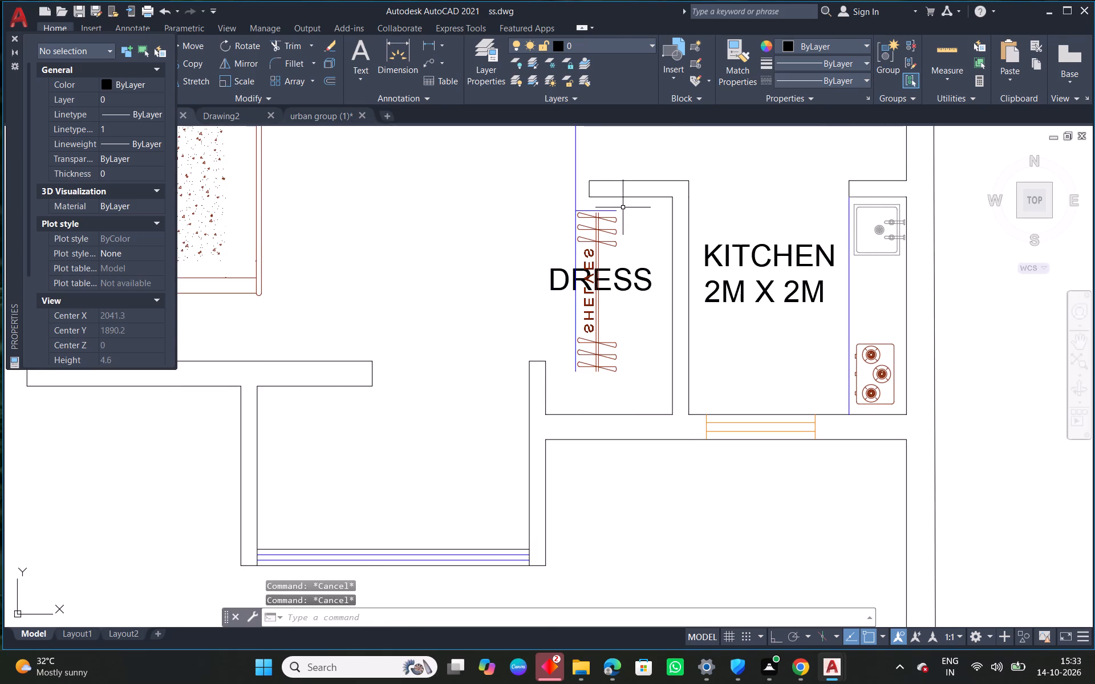
left_click_drag(623, 207, 614, 218)
left_click(564, 231)
type("M")
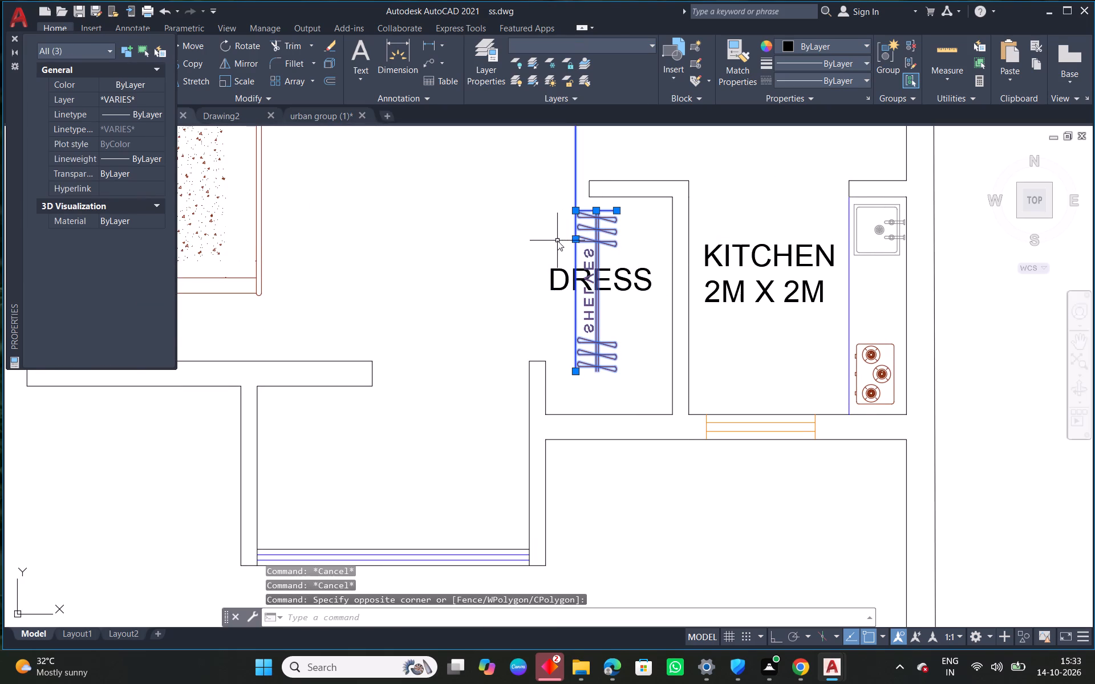
key("space")
left_click(574, 370)
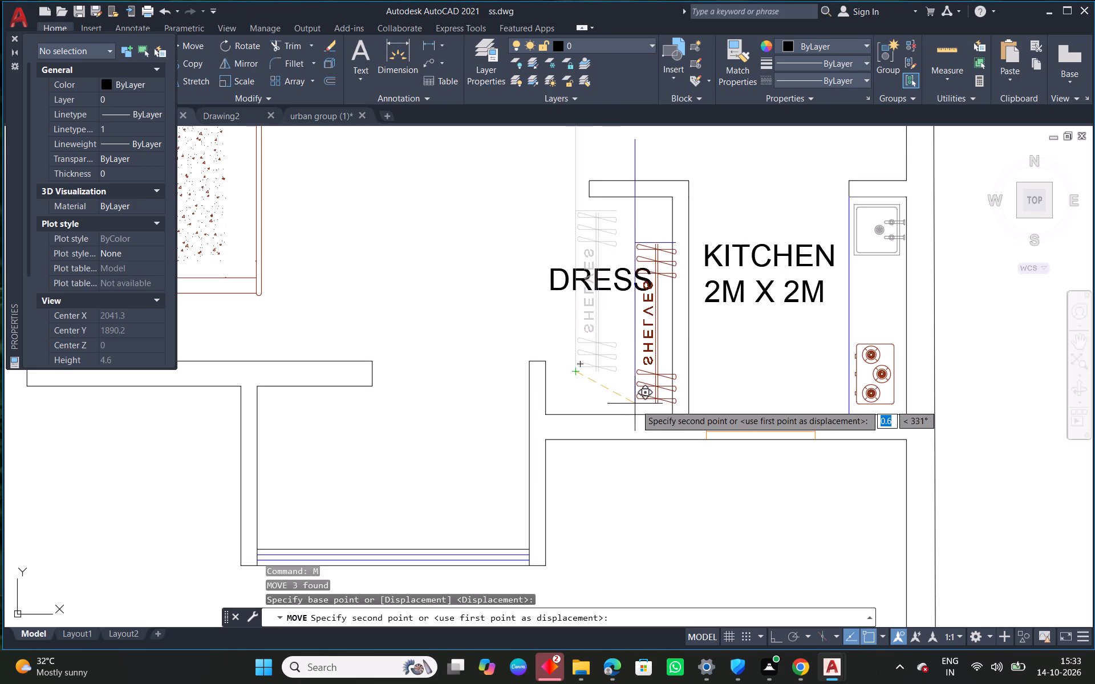
left_click(626, 413)
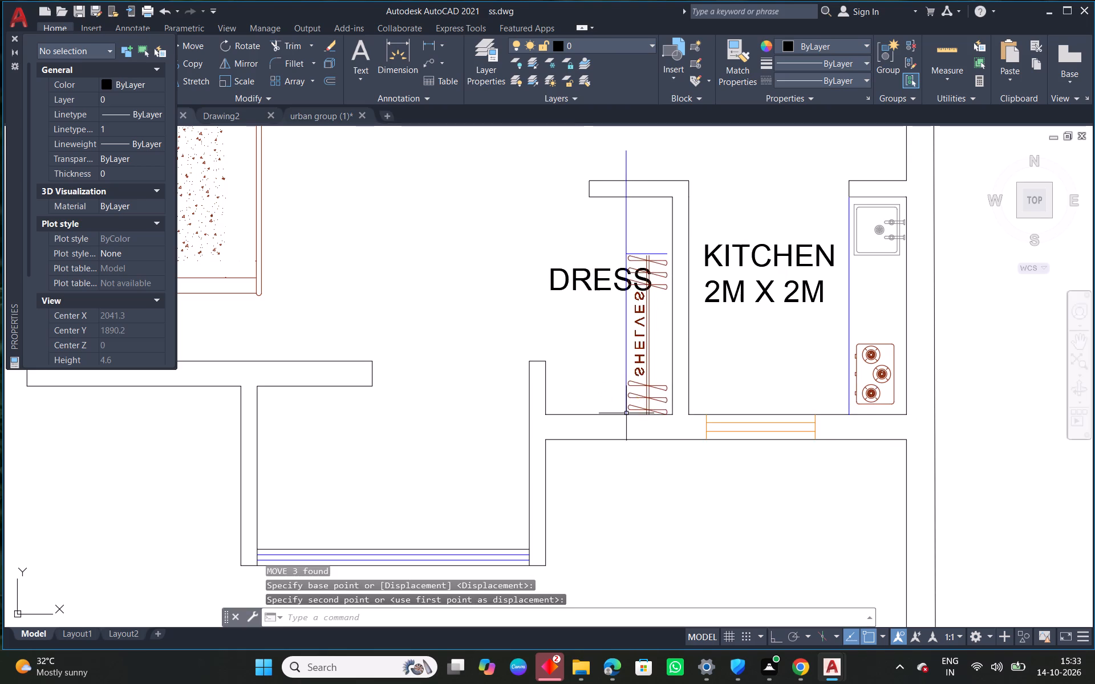
key("Escape")
Trim the shelf unit's vertical blue line back to the inner face of the dress area's upper wall.
scroll(663, 416, "up", 1)
middle_click_drag(624, 207, 613, 433)
scroll(606, 240, "up", 1)
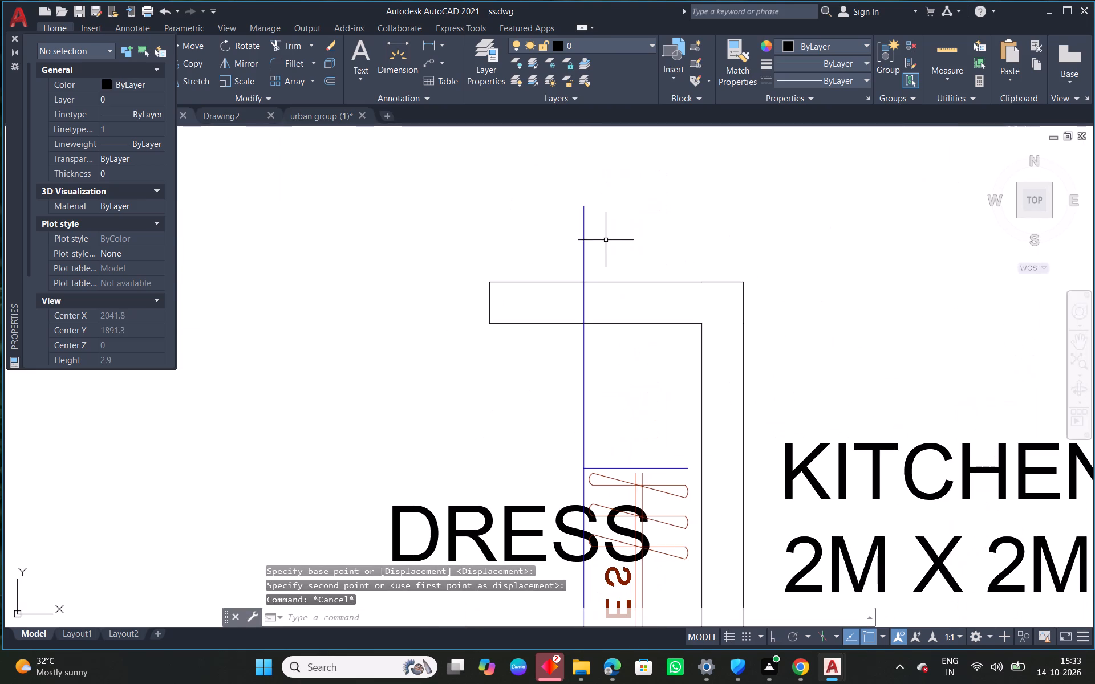
key("t")
key("r")
key("space")
key("space")
left_click_drag(604, 245, 492, 242)
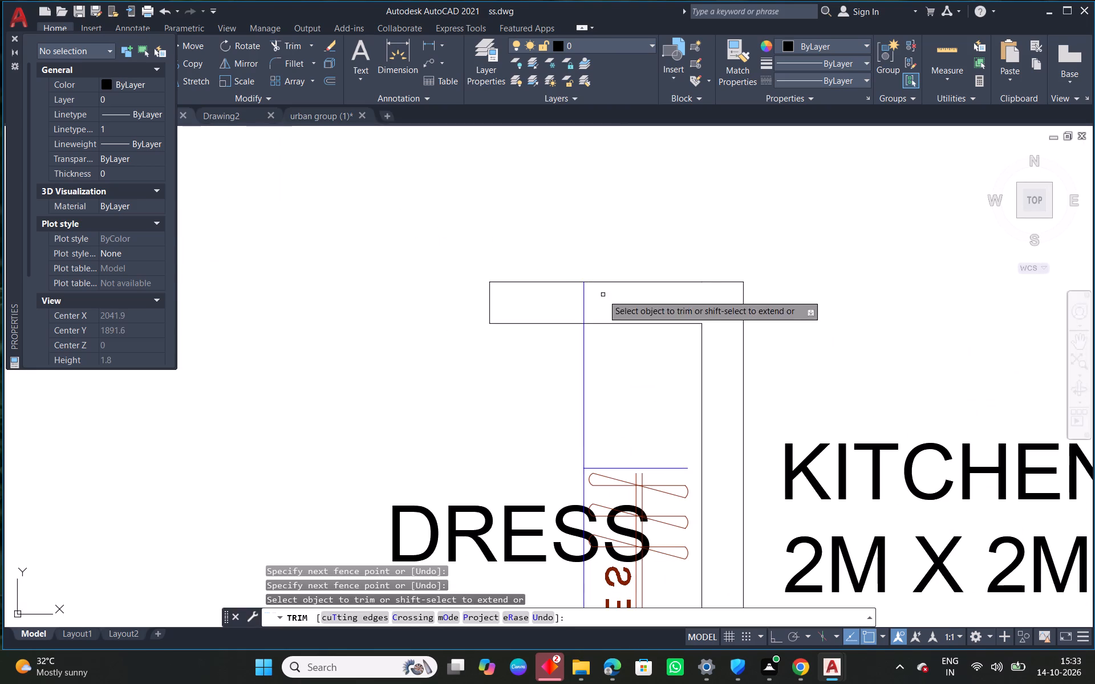
left_click_drag(600, 304, 557, 305)
middle_click_drag(668, 397, 629, 298)
Remove the short horizontal line directly above the shelves in the dress area.
key("Escape")
key("e")
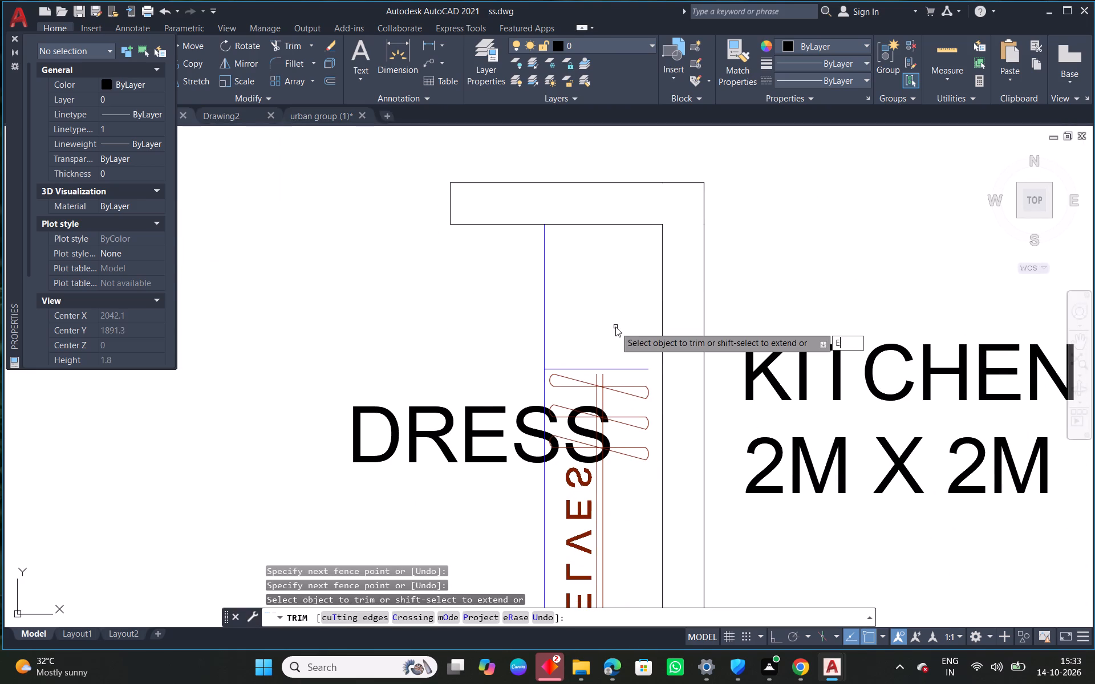
key("x")
key("space")
left_click(635, 369)
key("Escape")
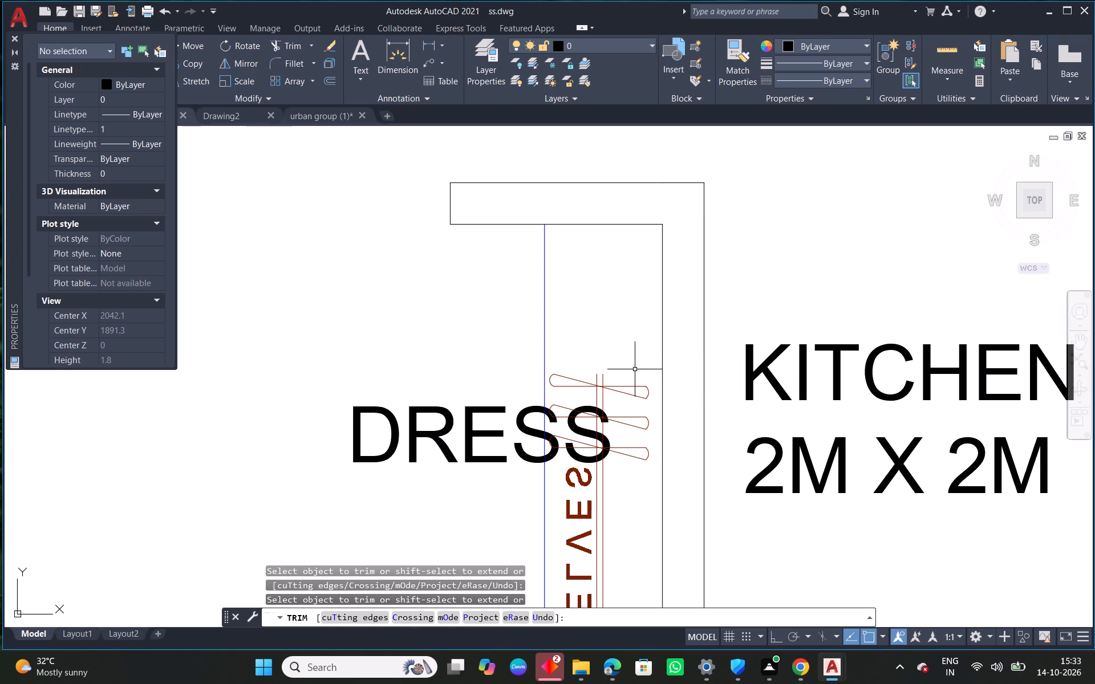
Draw a horizontal line about 0.4 m long above the shelves, from the vertical blue line to the kitchen partition wall.
key("l")
key("space")
left_click(543, 365)
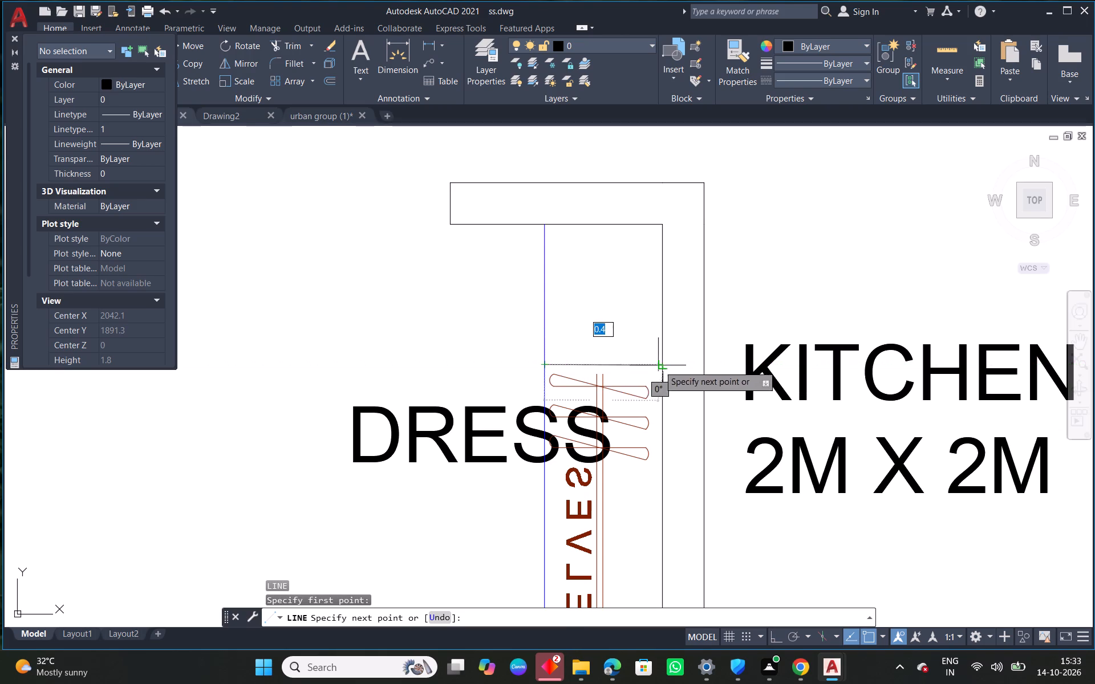
left_click(662, 365)
key("Escape")
Assign the new horizontal line and the vertical shelf line to the blue layer.
left_click(546, 364)
left_click(557, 347)
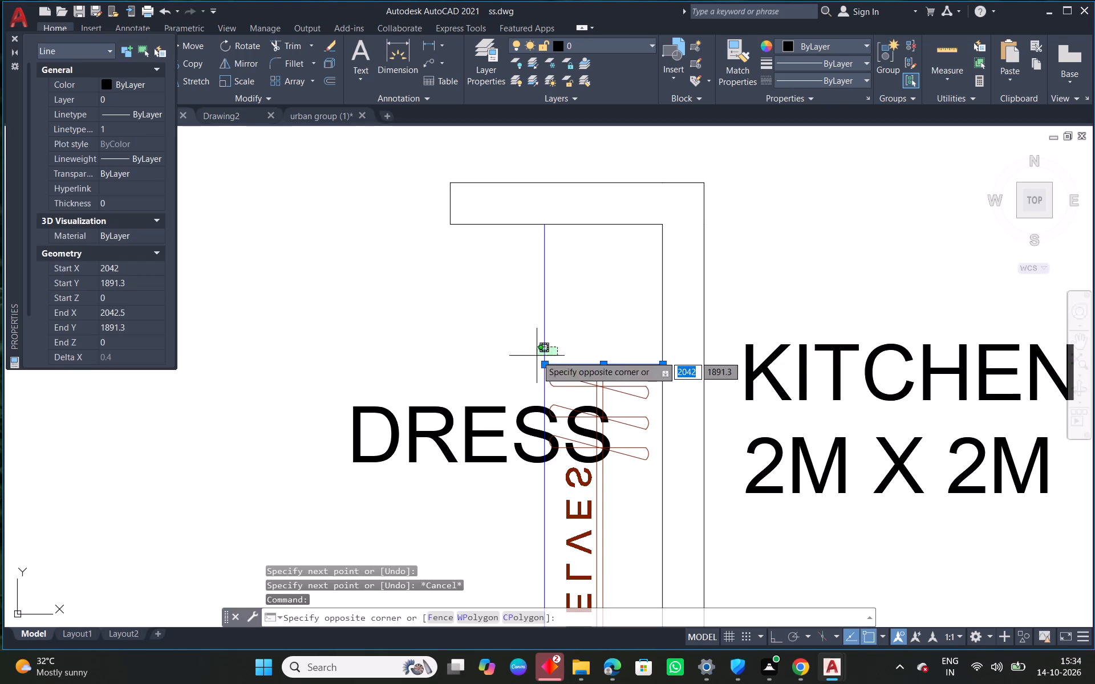
left_click(537, 356)
left_click(807, 49)
double_click(619, 48)
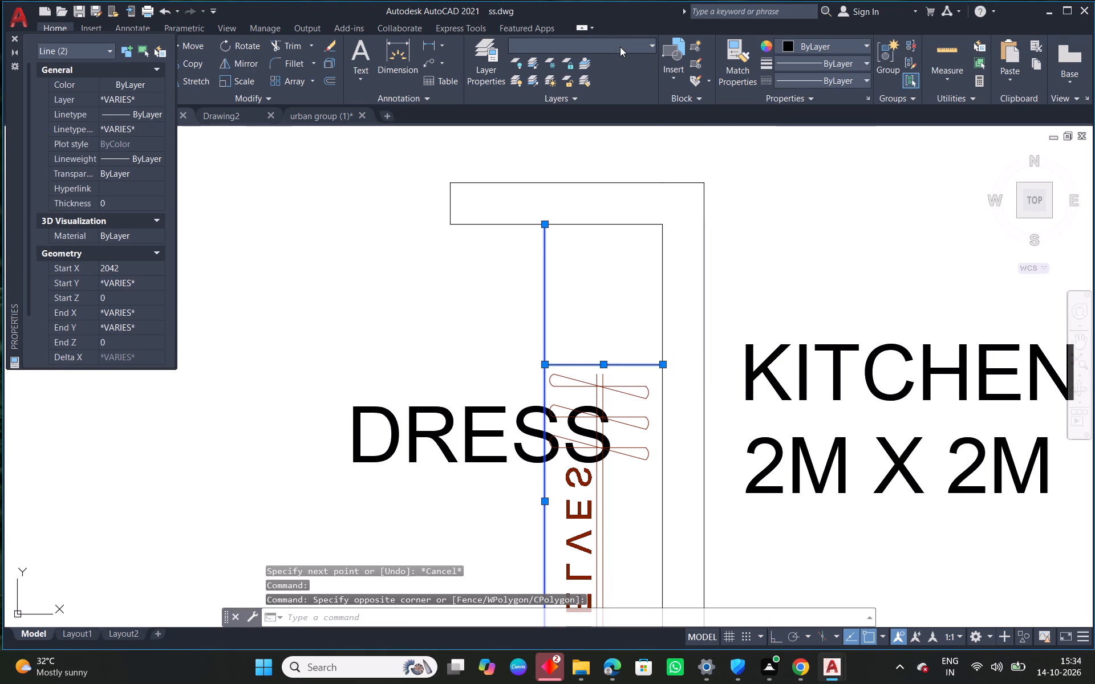
left_click(569, 94)
key("Escape")
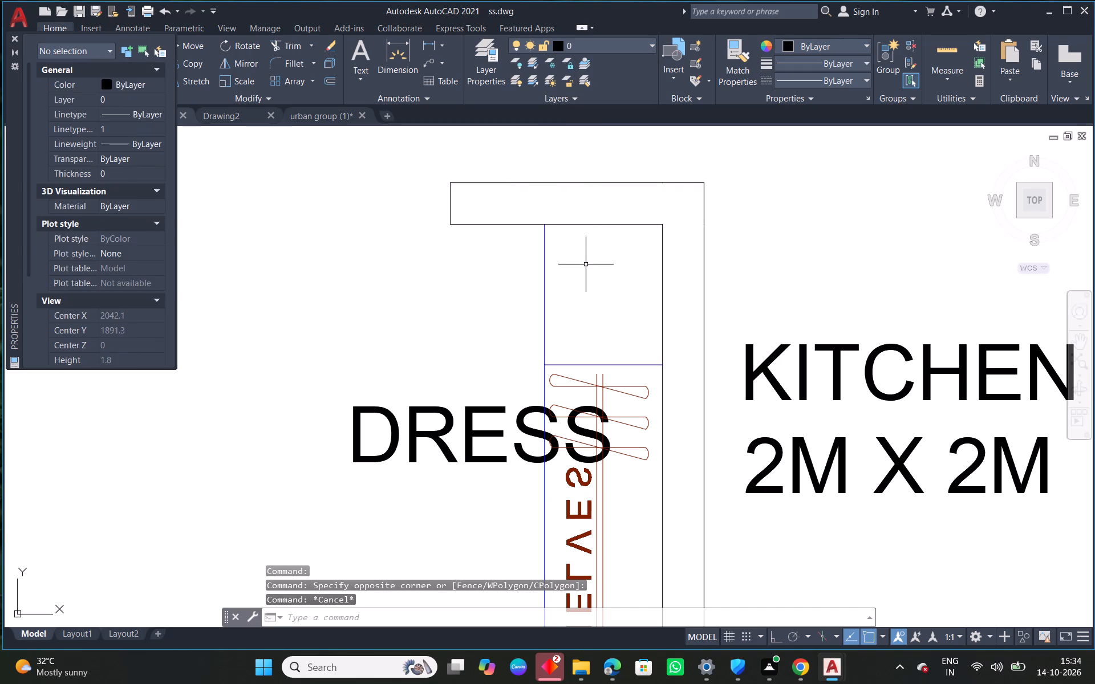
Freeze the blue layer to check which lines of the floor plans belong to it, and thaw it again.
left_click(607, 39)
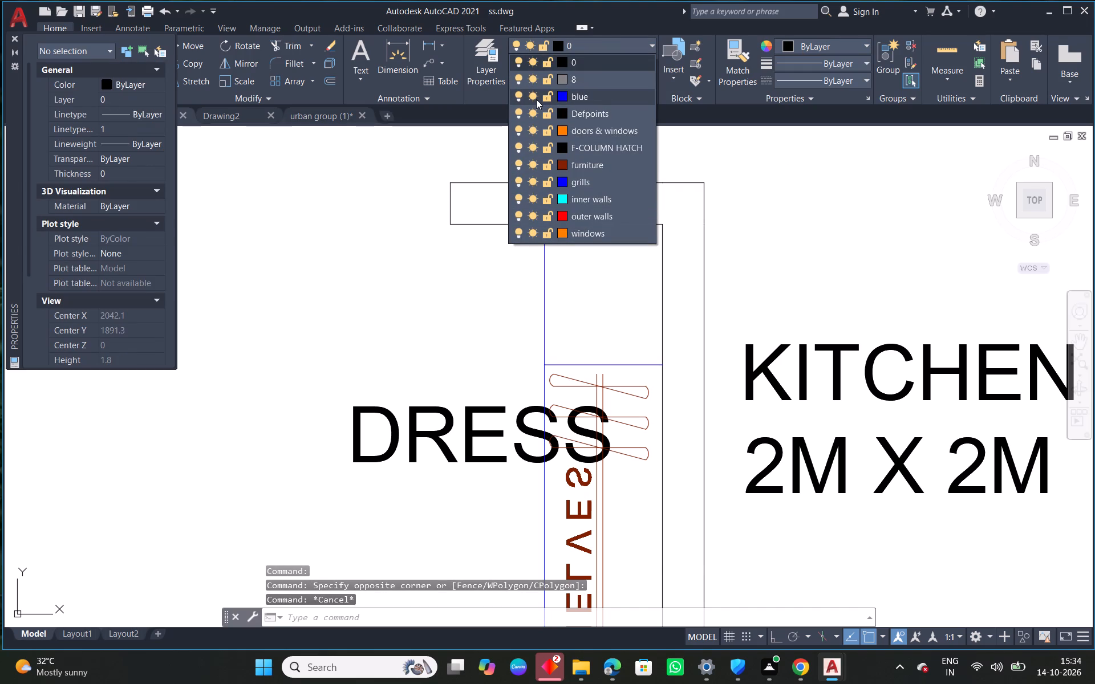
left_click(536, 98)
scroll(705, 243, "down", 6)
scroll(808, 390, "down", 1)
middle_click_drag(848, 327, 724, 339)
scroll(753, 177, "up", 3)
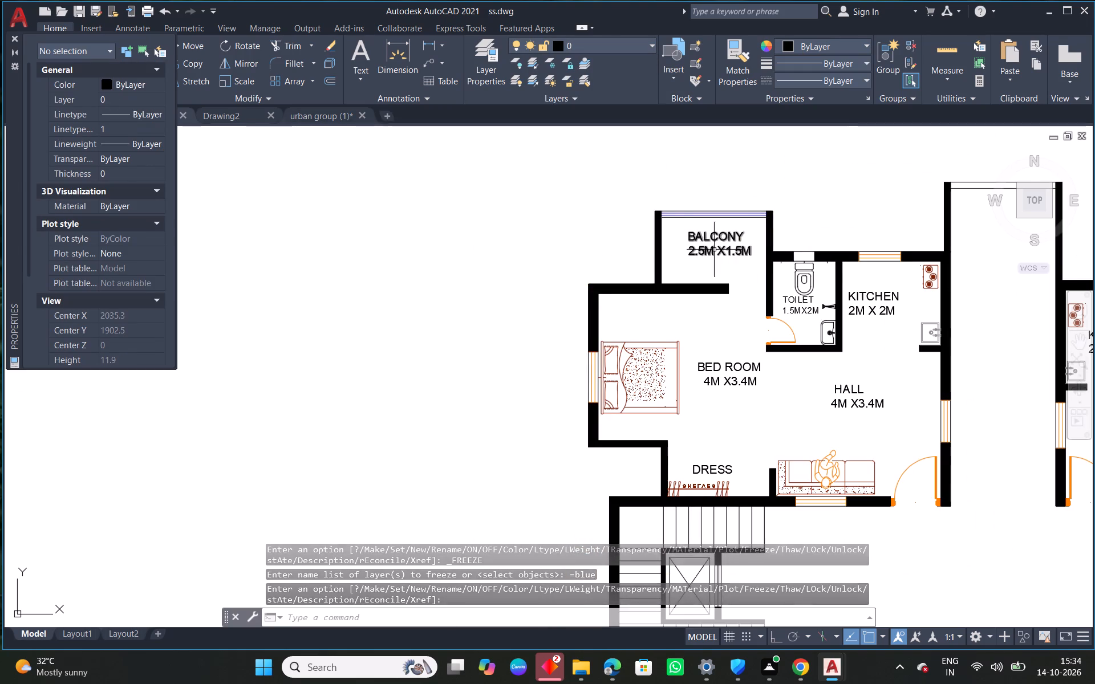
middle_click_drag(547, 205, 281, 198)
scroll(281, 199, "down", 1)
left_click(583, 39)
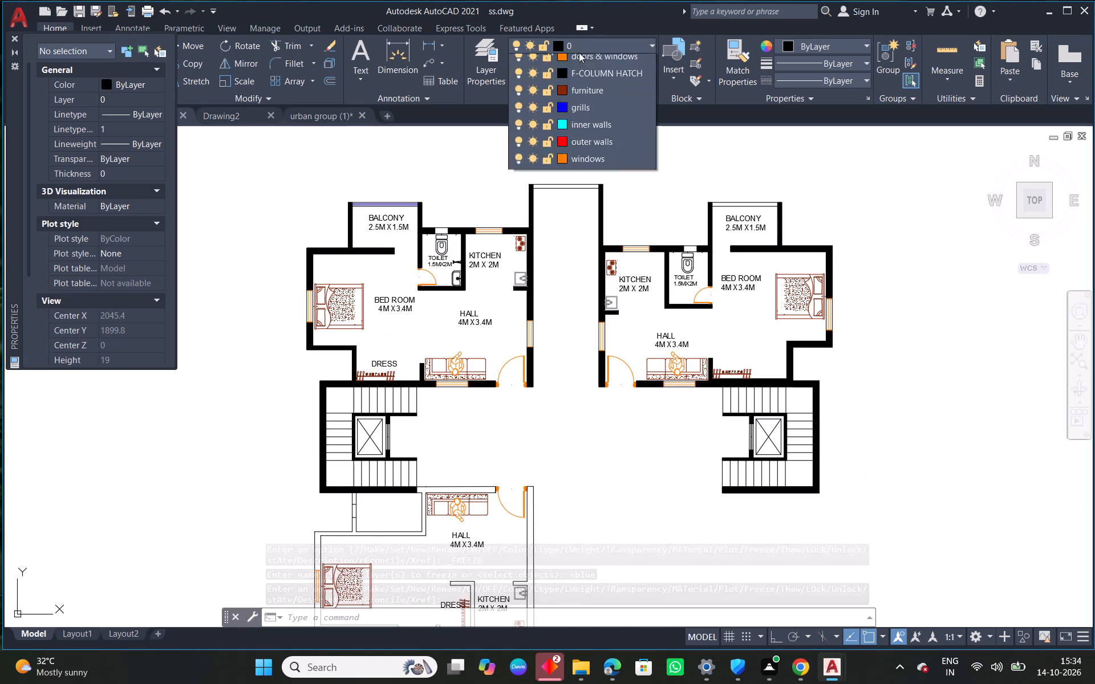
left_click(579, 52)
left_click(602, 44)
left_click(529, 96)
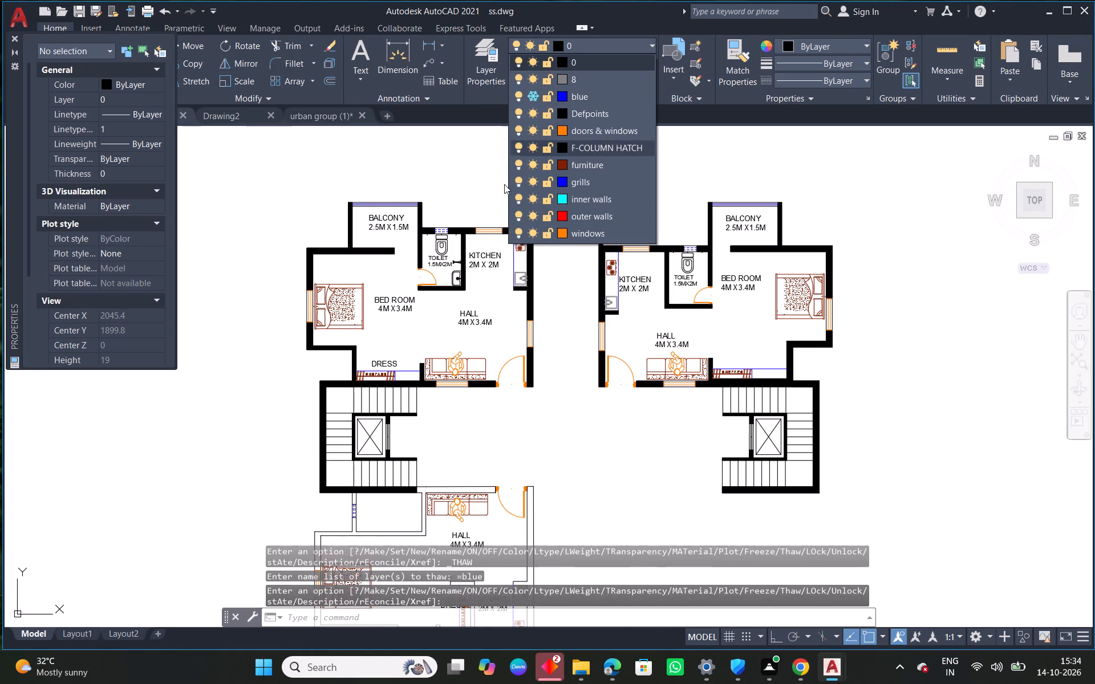
Assign the two inner railing lines of the upper left flat's balcony to the blue layer.
scroll(343, 218, "up", 3)
scroll(443, 160, "up", 2)
key("Escape")
left_click_drag(461, 157, 459, 166)
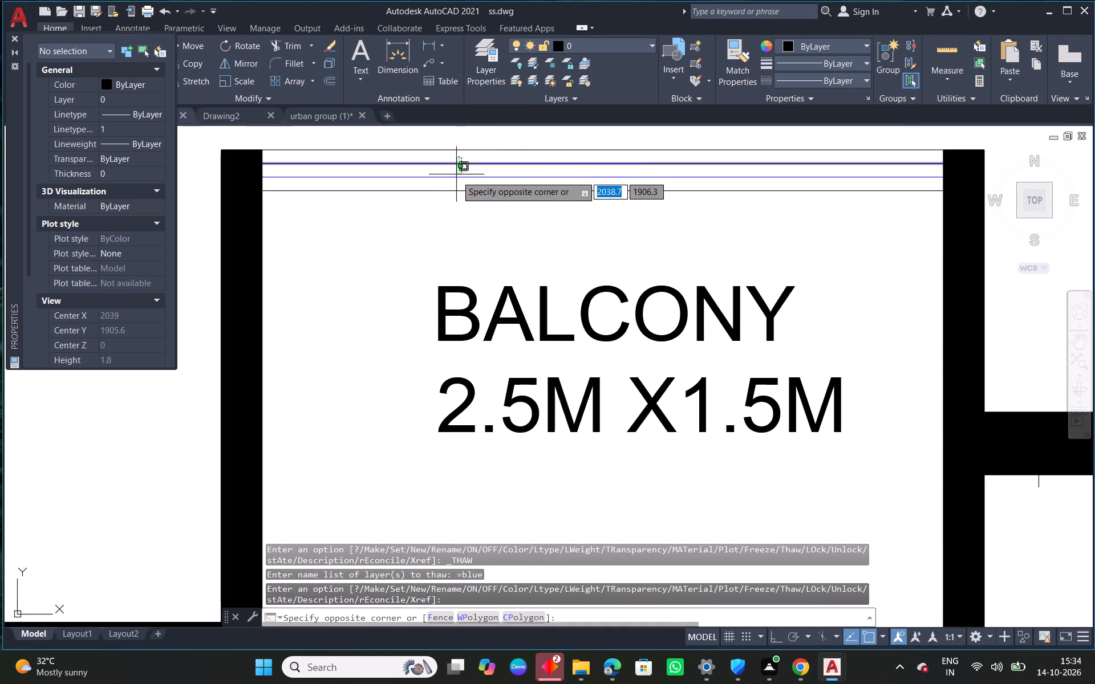
left_click(456, 180)
left_click(624, 42)
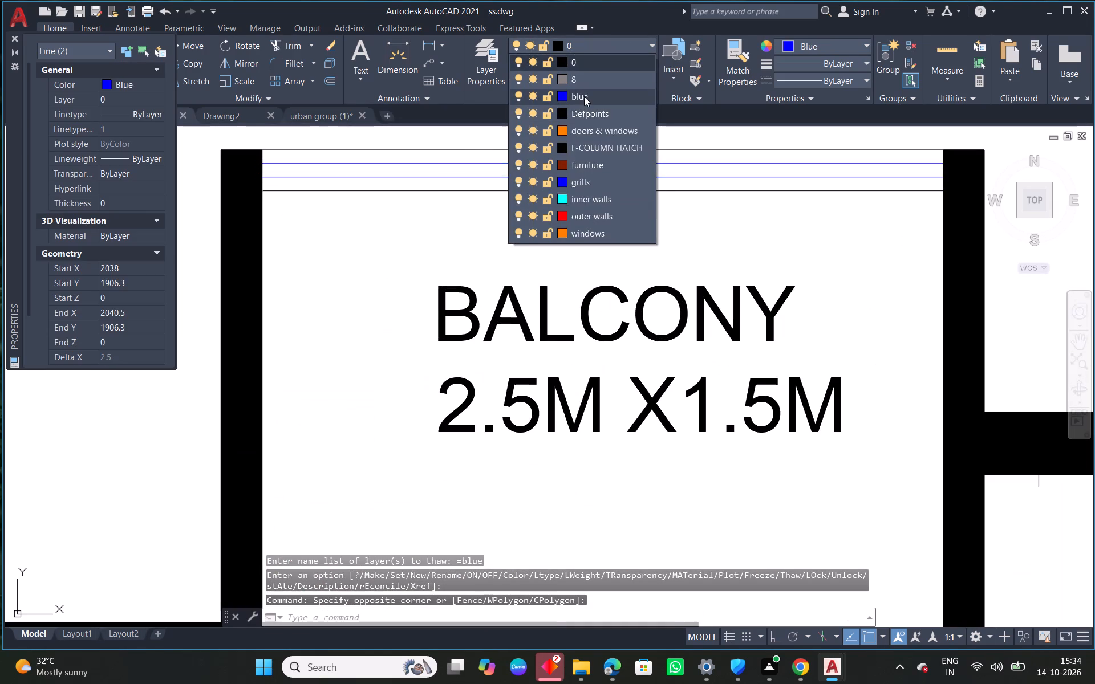
left_click(584, 96)
key("Escape")
Copy the "BALCONY 2.5M X1.5M" label from the upper left flat into the balcony of the lower flat.
scroll(551, 250, "down", 5)
middle_click_drag(705, 353, 684, 174)
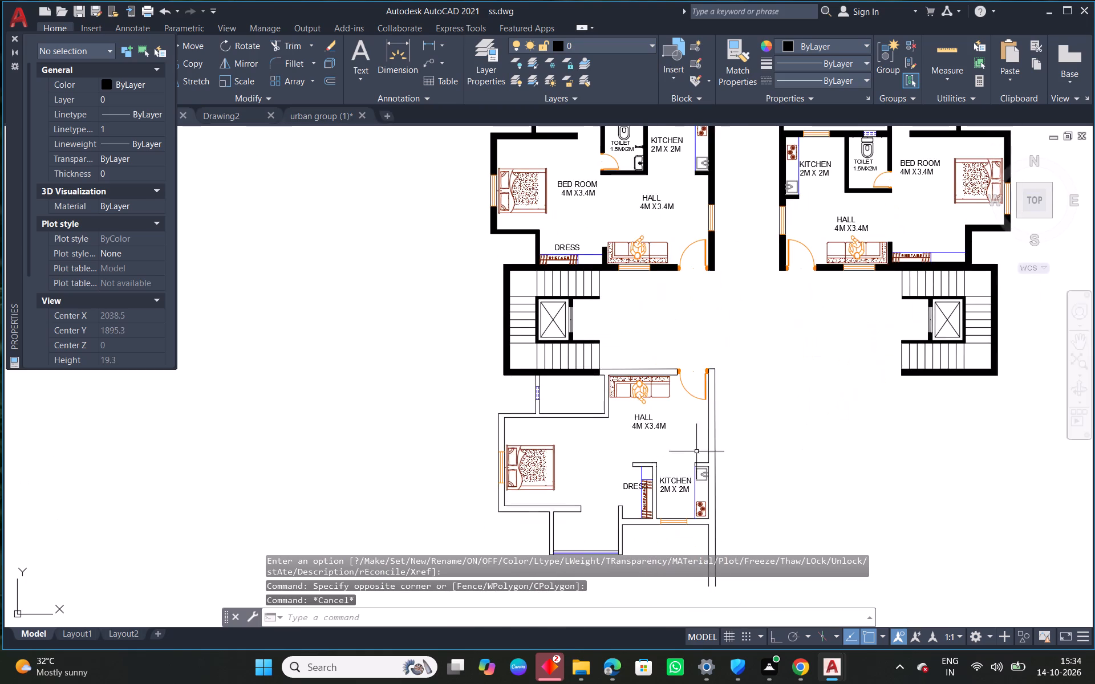
middle_click_drag(700, 405, 668, 262)
scroll(540, 420, "up", 1)
scroll(594, 425, "down", 1)
middle_click_drag(666, 416, 627, 495)
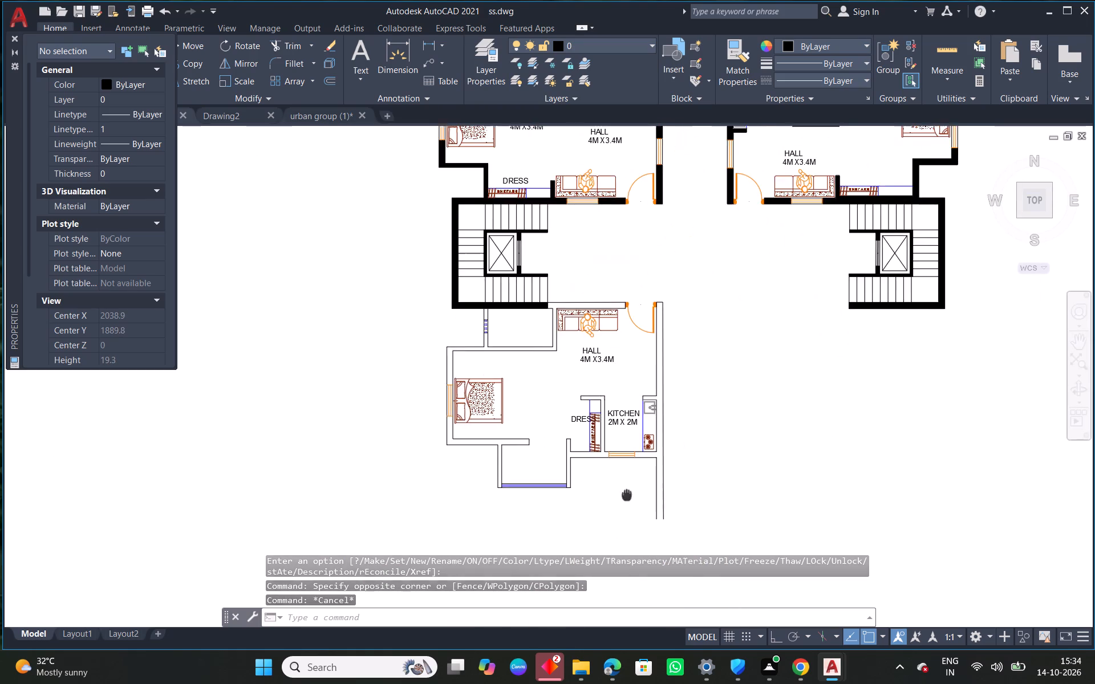
middle_click_drag(627, 495, 635, 534)
middle_click_drag(563, 285, 571, 435)
scroll(550, 216, "up", 1)
left_click(537, 237)
type("CO")
key("space")
left_click(537, 236)
middle_click_drag(593, 390, 563, 93)
scroll(540, 103, "down", 3)
middle_click_drag(586, 401, 605, 347)
scroll(505, 338, "up", 3)
left_click(612, 316)
key("Escape")
Move the lower flat's "DRESS" label clear of the shelves, into the open space beside them.
scroll(601, 343, "down", 2)
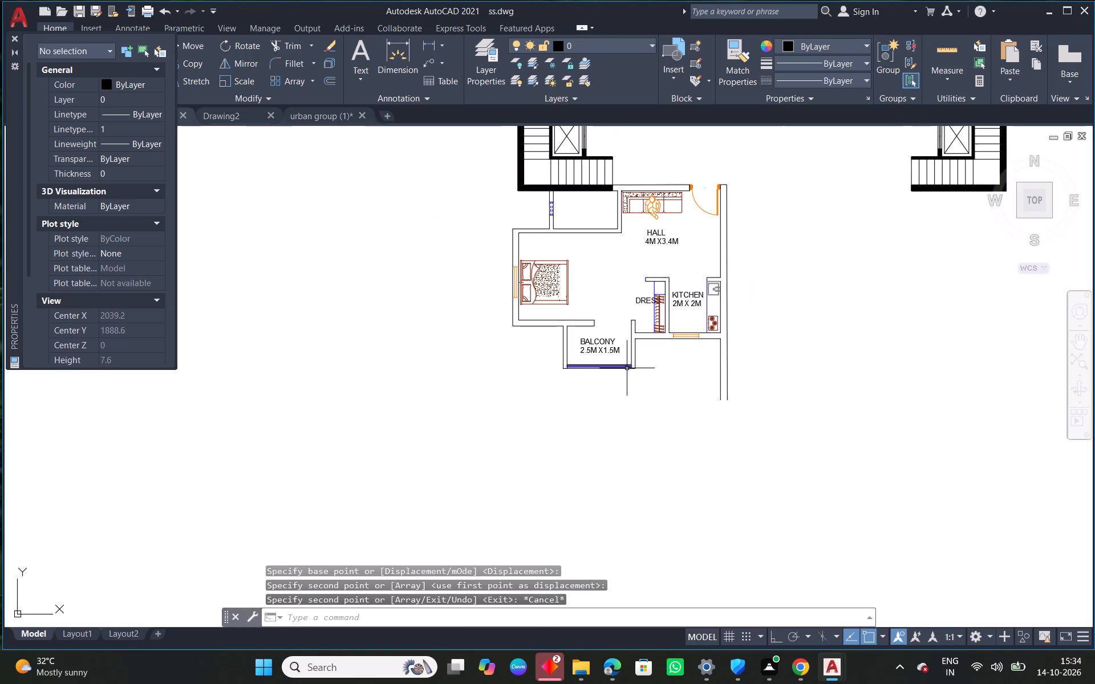
middle_click_drag(721, 363, 697, 365)
scroll(631, 303, "up", 3)
left_click(575, 303)
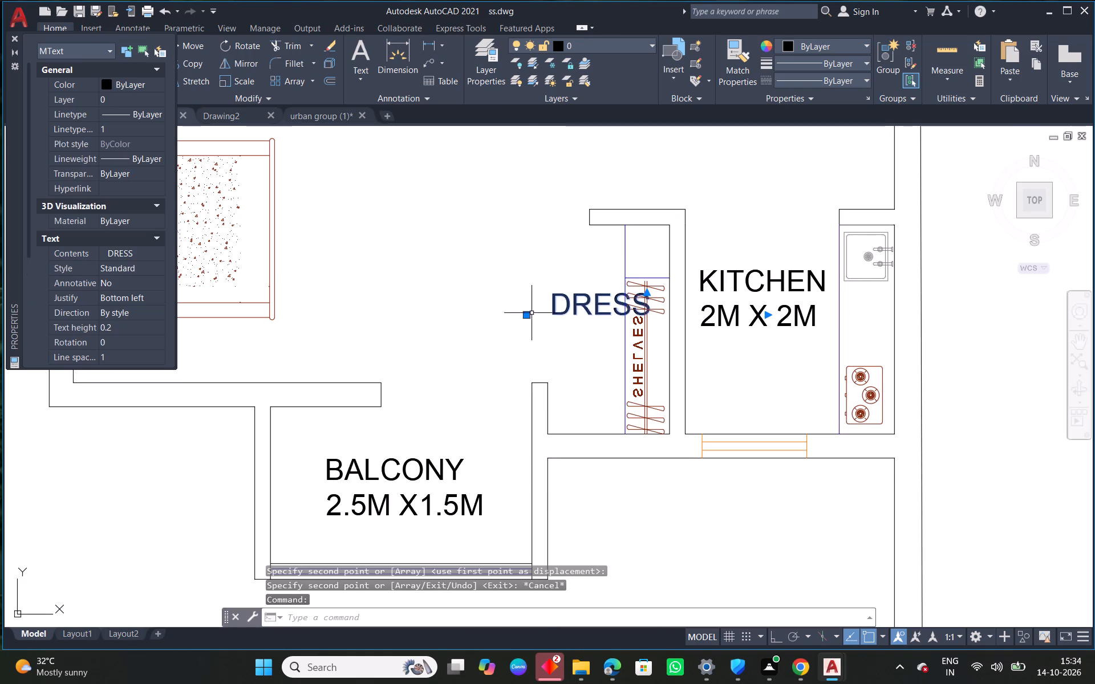
left_click(526, 317)
left_click(496, 356)
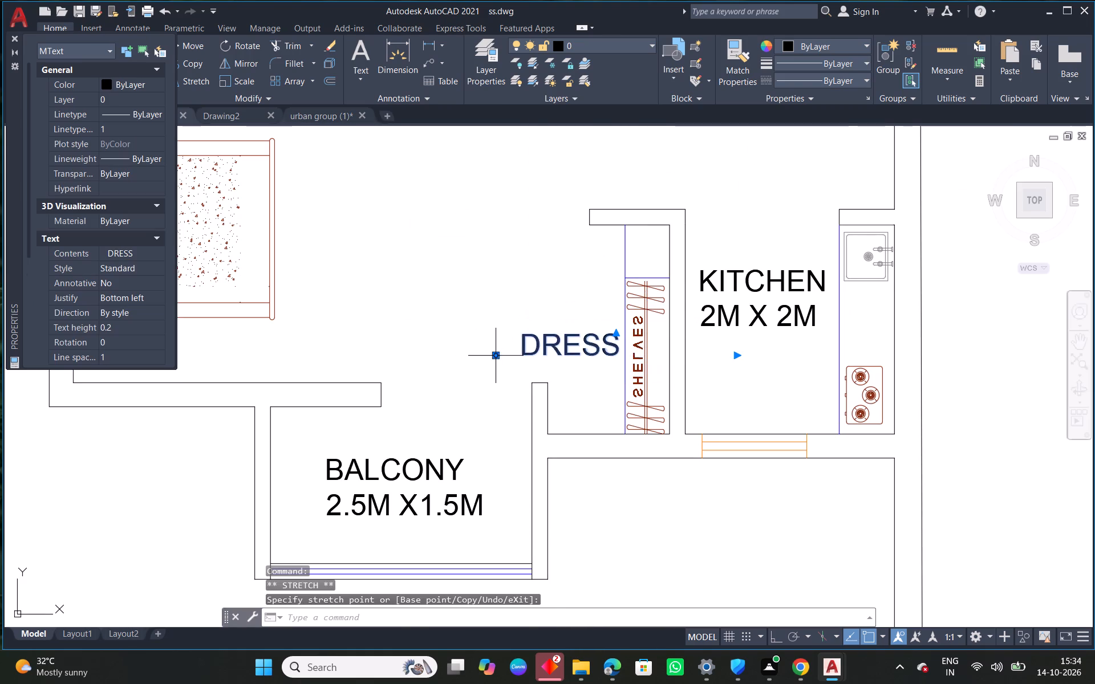
scroll(553, 336, "down", 3)
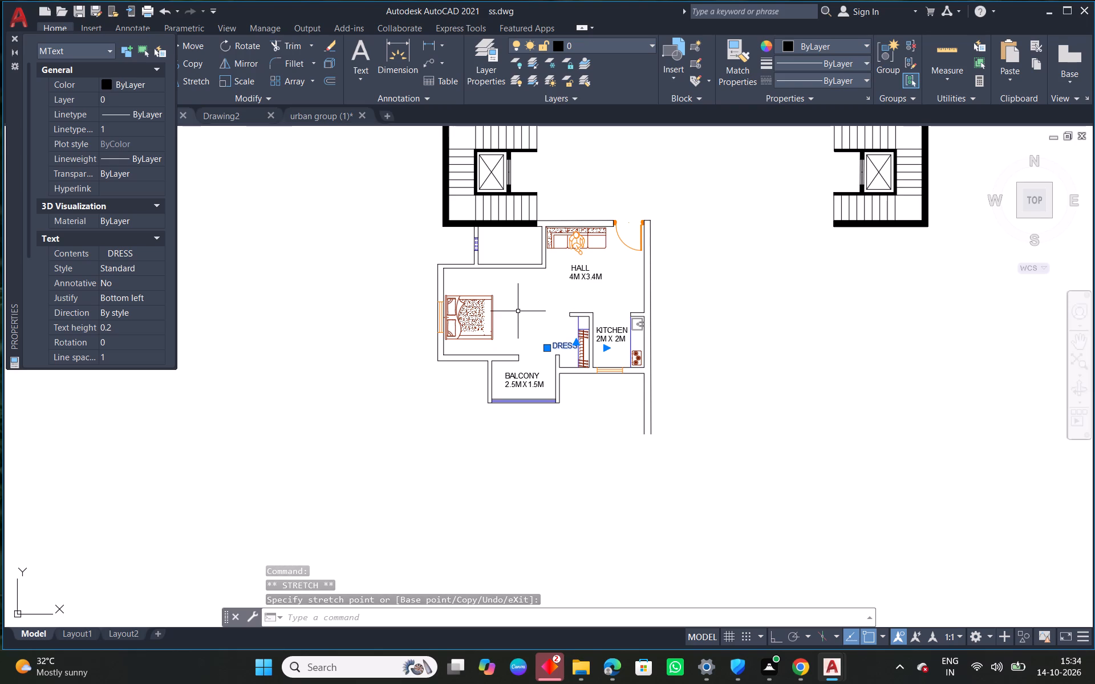
key("Escape")
Copy the "BED ROOM 4M X3.4M" label from the upper left flat to beside the bed in the lower flat.
scroll(568, 366, "up", 1)
middle_click_drag(674, 345, 640, 363)
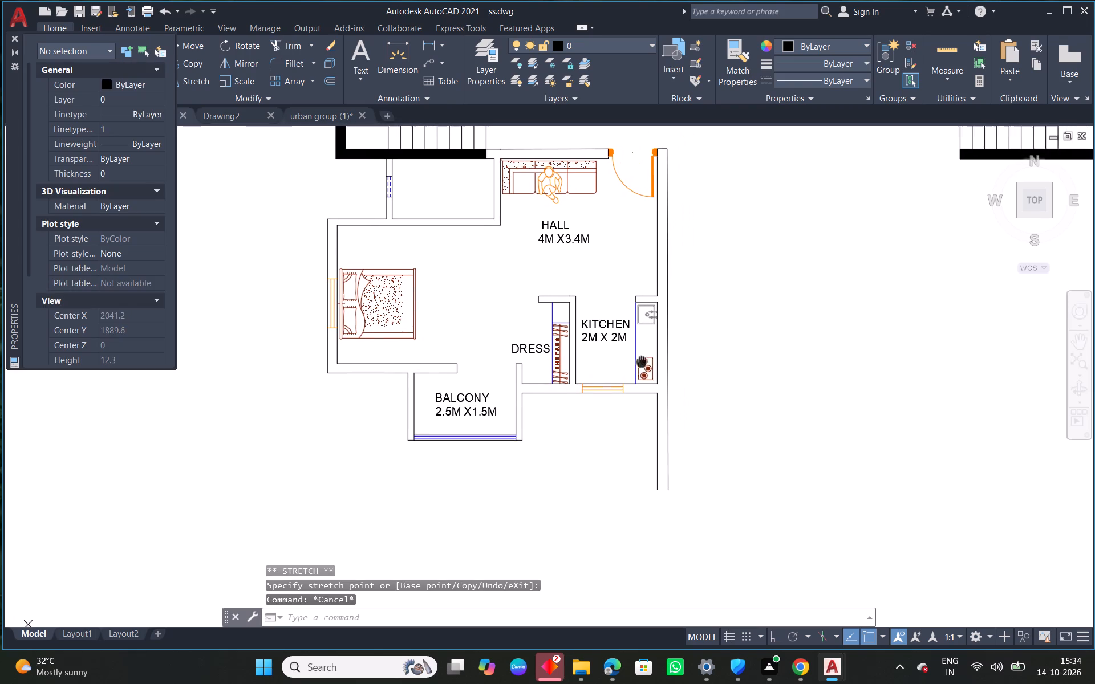
middle_click_drag(640, 363, 639, 364)
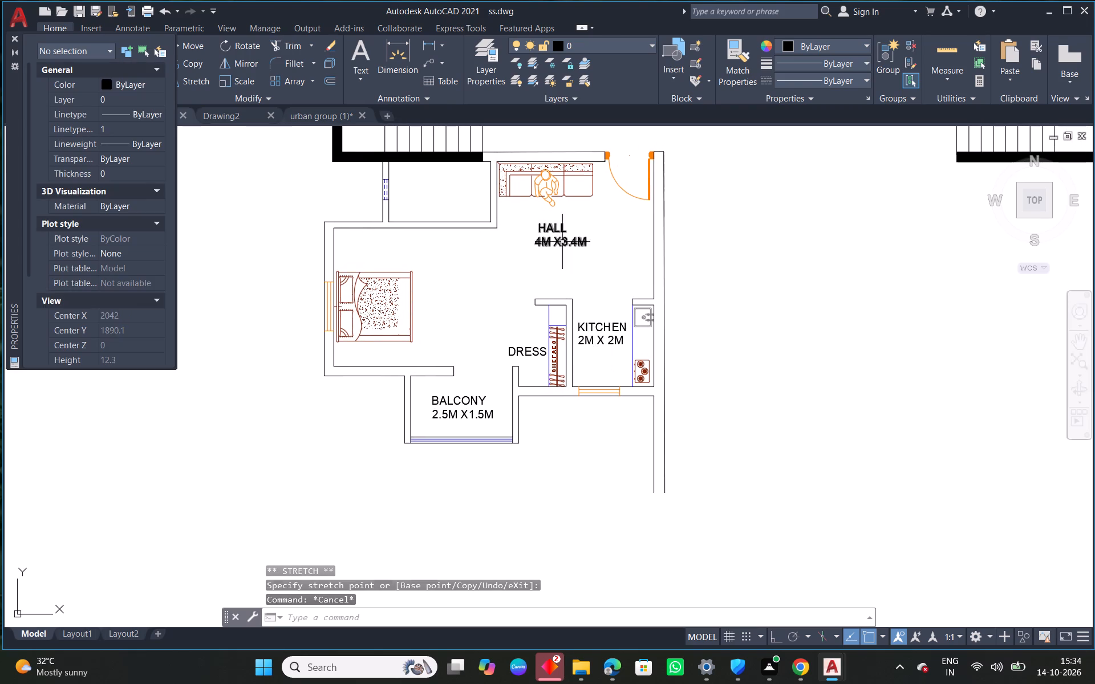
middle_click_drag(562, 242, 558, 280)
middle_click_drag(512, 331, 593, 308)
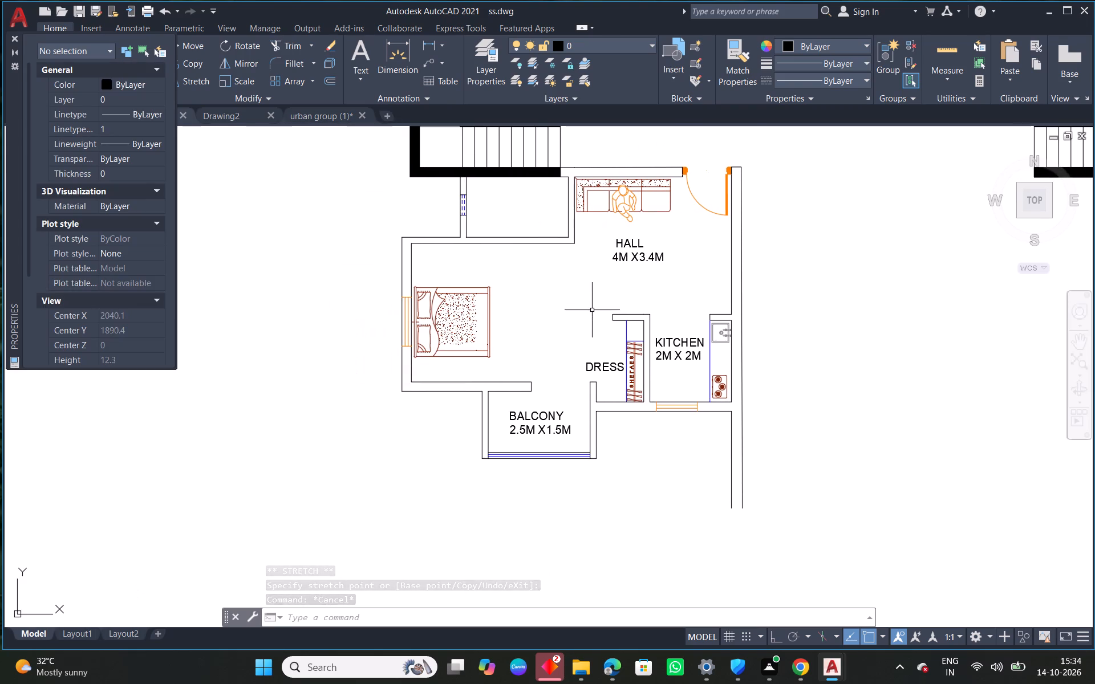
scroll(590, 331, "down", 1)
middle_click_drag(576, 278, 566, 406)
middle_click_drag(553, 240, 532, 308)
left_click(518, 245)
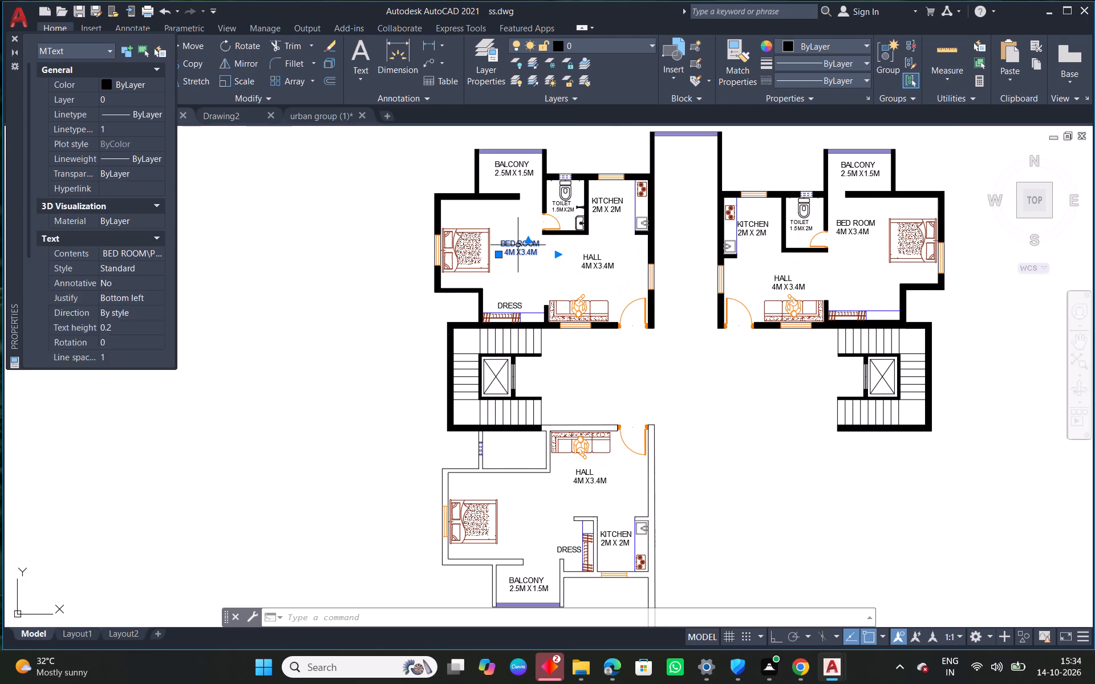
key("c")
type("O")
key("space")
left_click(518, 246)
middle_click_drag(624, 413, 611, 267)
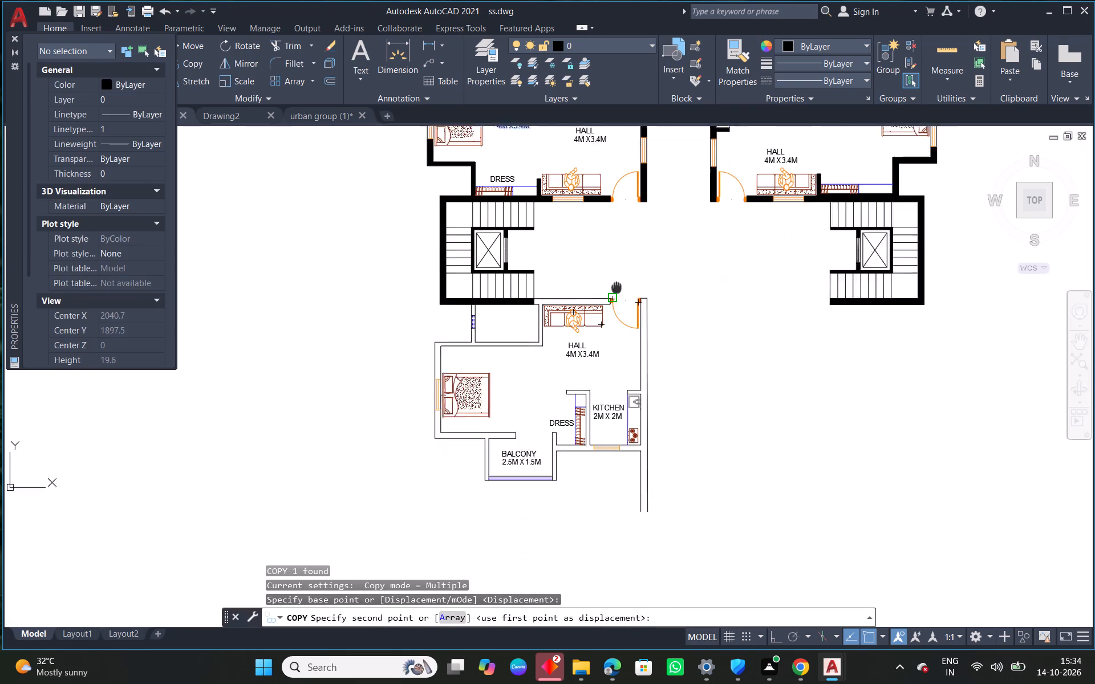
middle_click_drag(611, 267, 610, 266)
scroll(528, 376, "up", 2)
left_click(469, 376)
key("Escape")
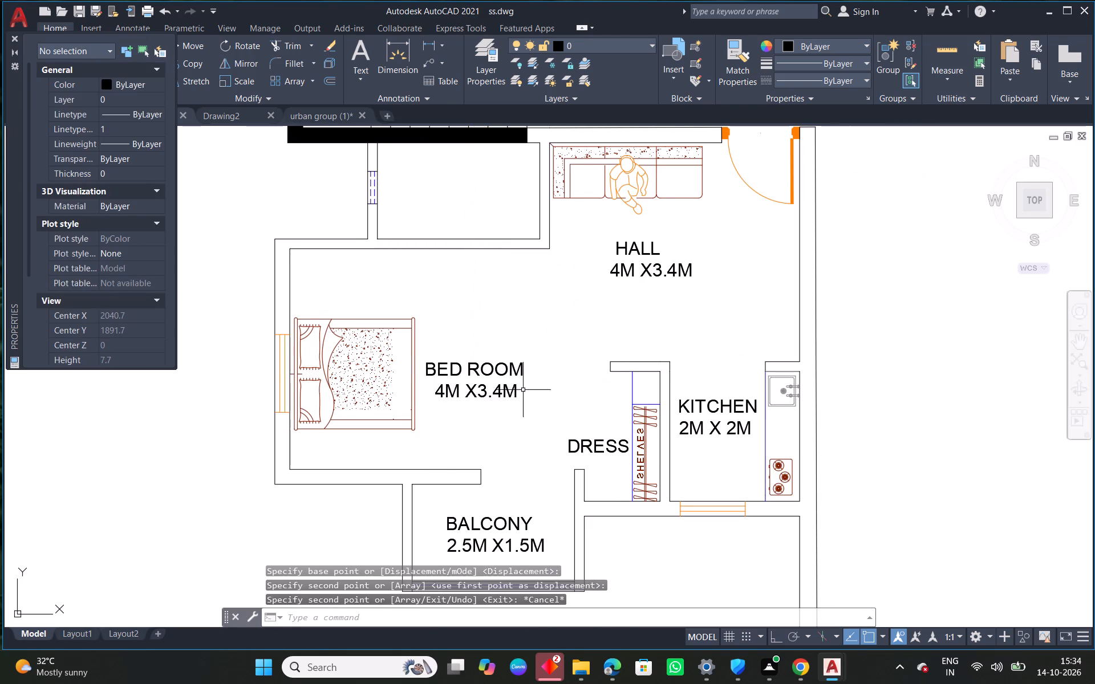
Copy the commode, the "TOILET 1.5MX2M" label and the toilet door from the upper right flat into the lower flat's toilet area.
middle_click_drag(538, 377, 551, 329)
middle_click_drag(528, 263, 529, 328)
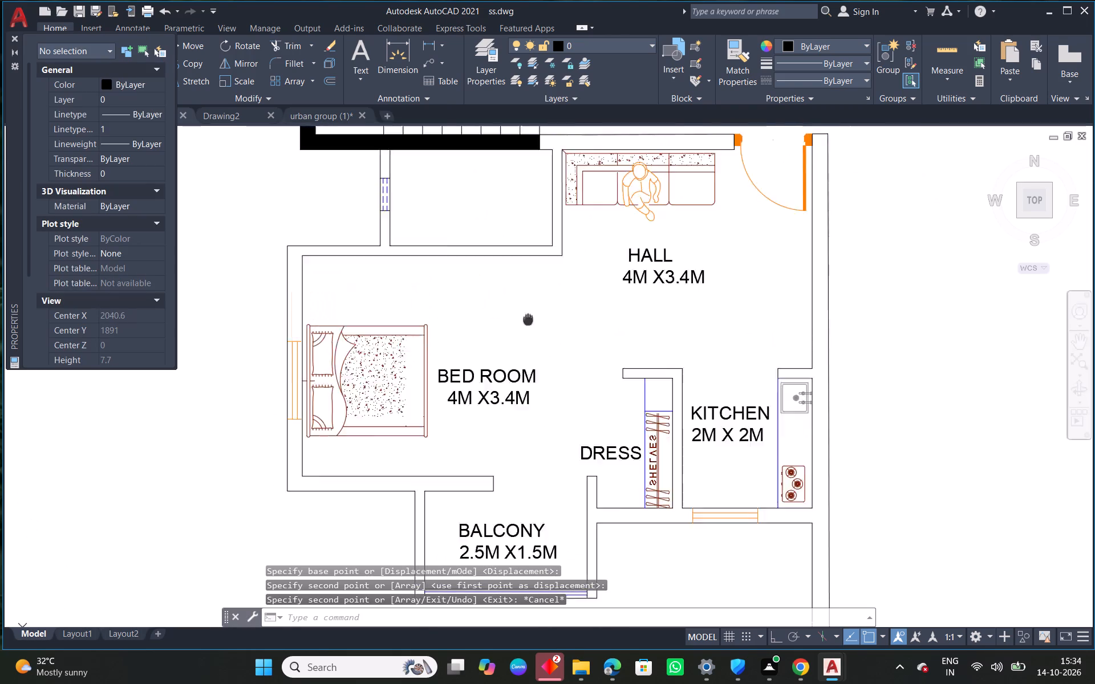
middle_click_drag(529, 328, 545, 404)
scroll(545, 406, "down", 2)
middle_click_drag(553, 278, 543, 421)
middle_click_drag(656, 360, 506, 336)
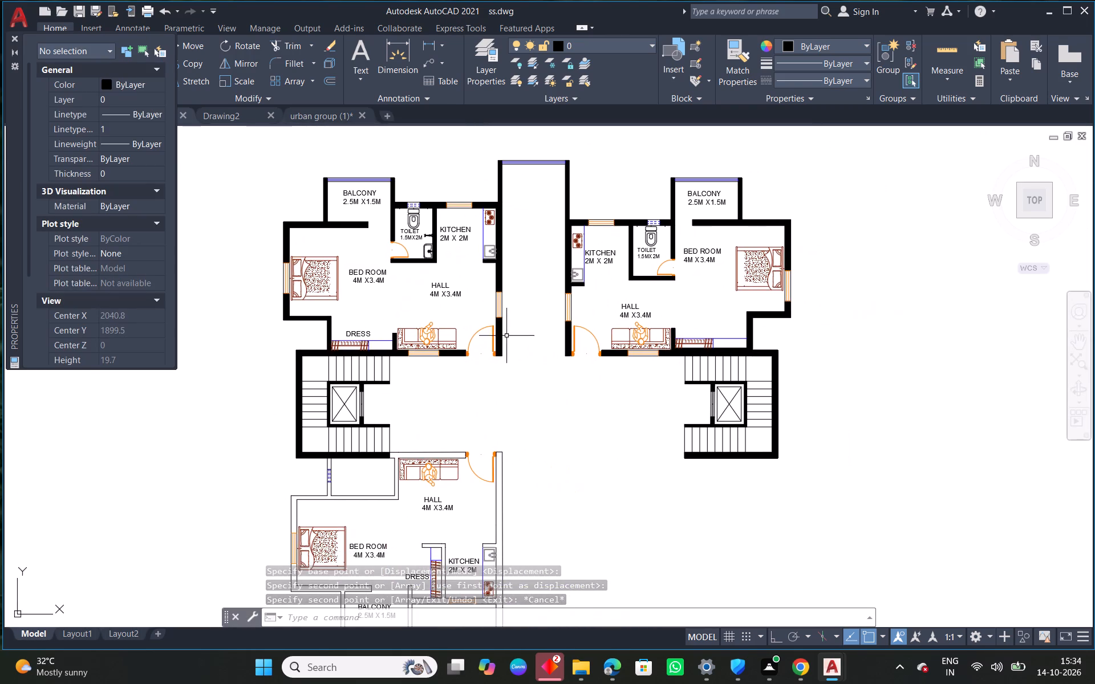
scroll(630, 248, "up", 3)
middle_click_drag(715, 229, 658, 306)
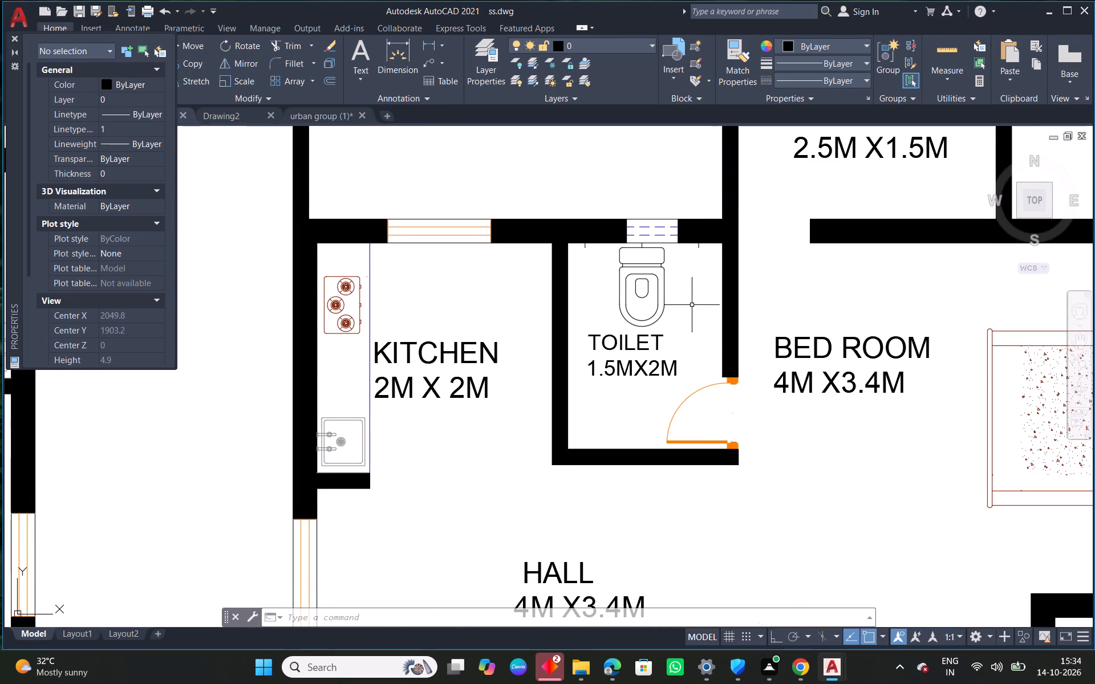
left_click_drag(675, 304, 668, 334)
left_click(637, 369)
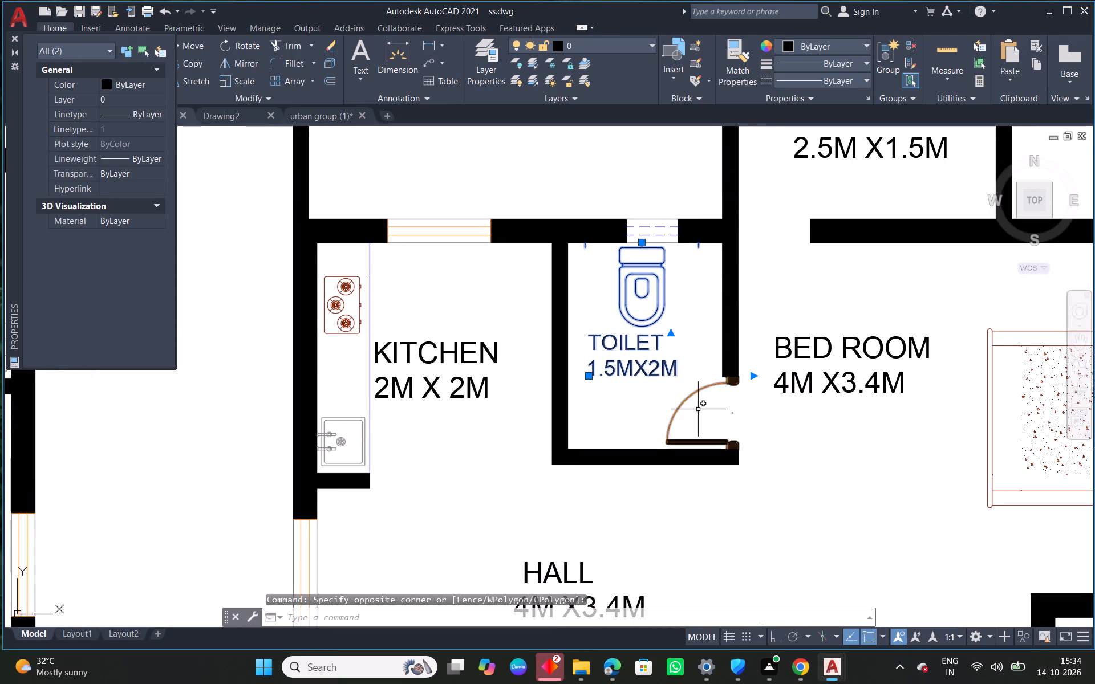
key("c")
left_click_drag(700, 413, 686, 405)
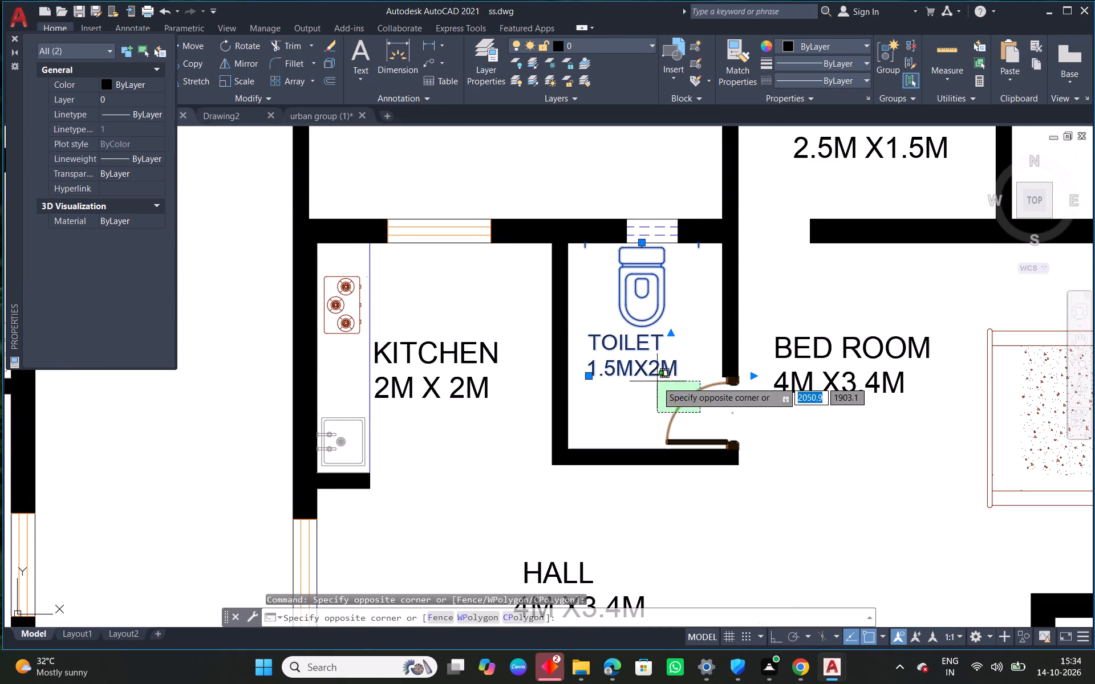
left_click(632, 348)
key("c")
key("o")
key("space")
left_click_drag(641, 340, 641, 343)
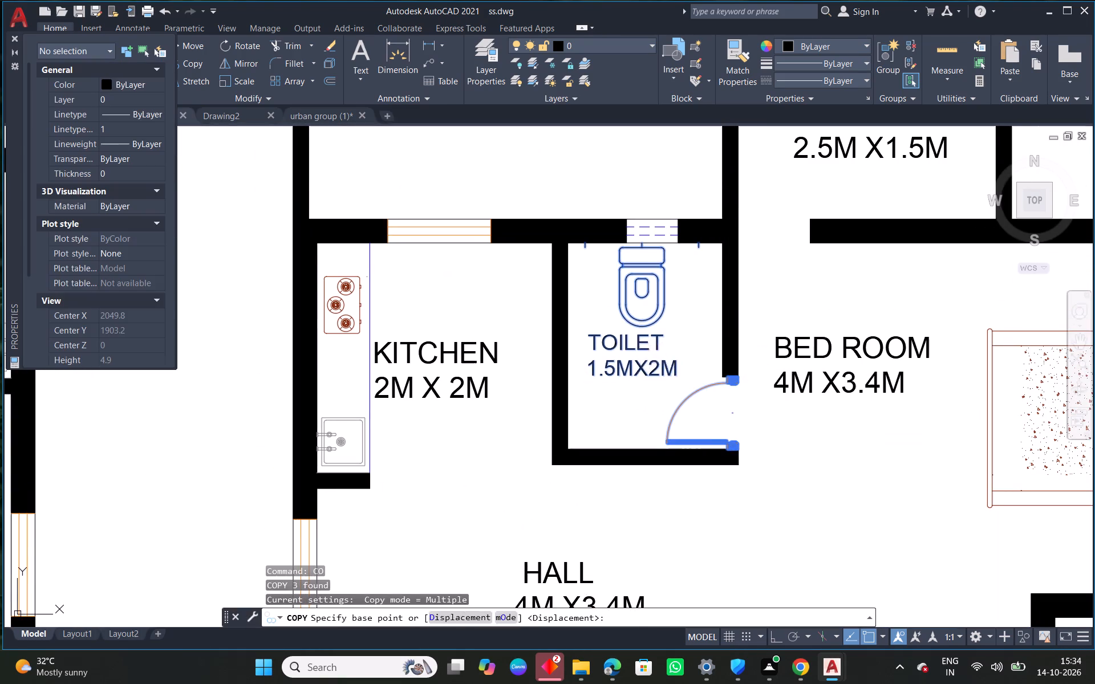
left_click_drag(641, 343, 632, 355)
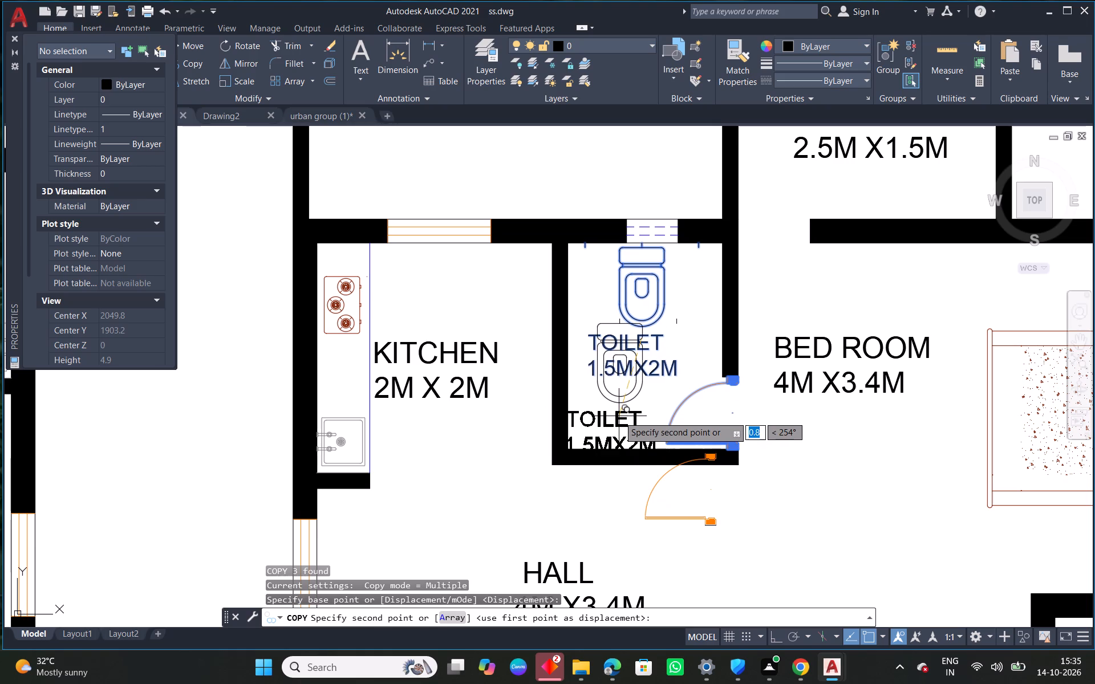
scroll(627, 535, "down", 1)
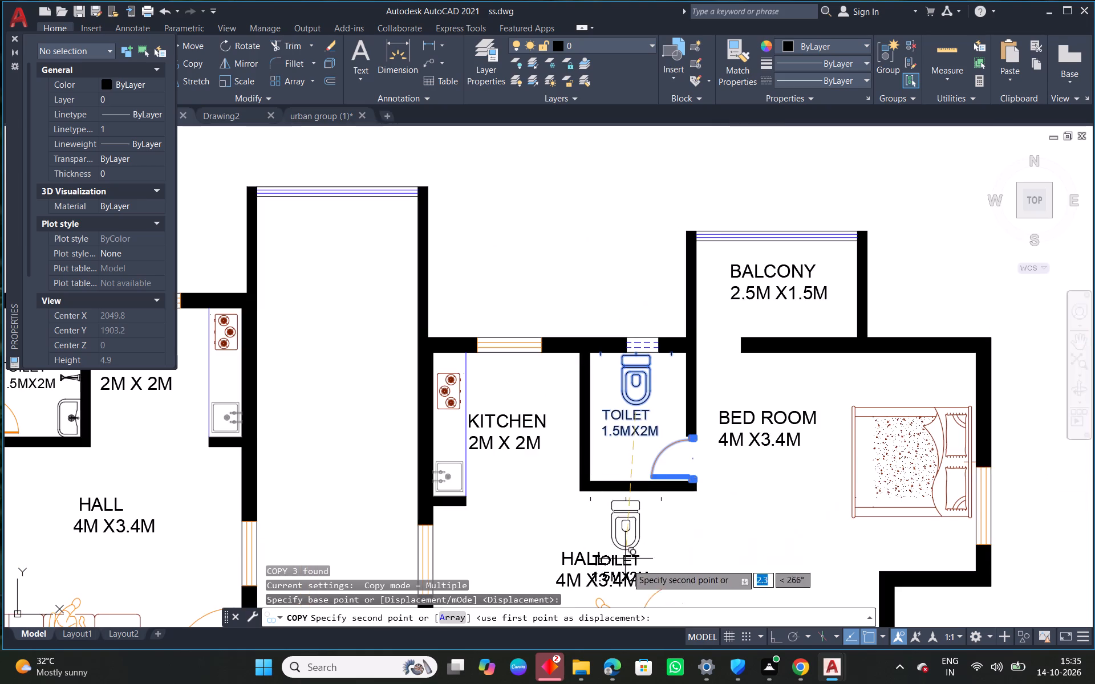
middle_click_drag(630, 532, 845, 341)
scroll(812, 356, "down", 1)
middle_click_drag(639, 466, 755, 217)
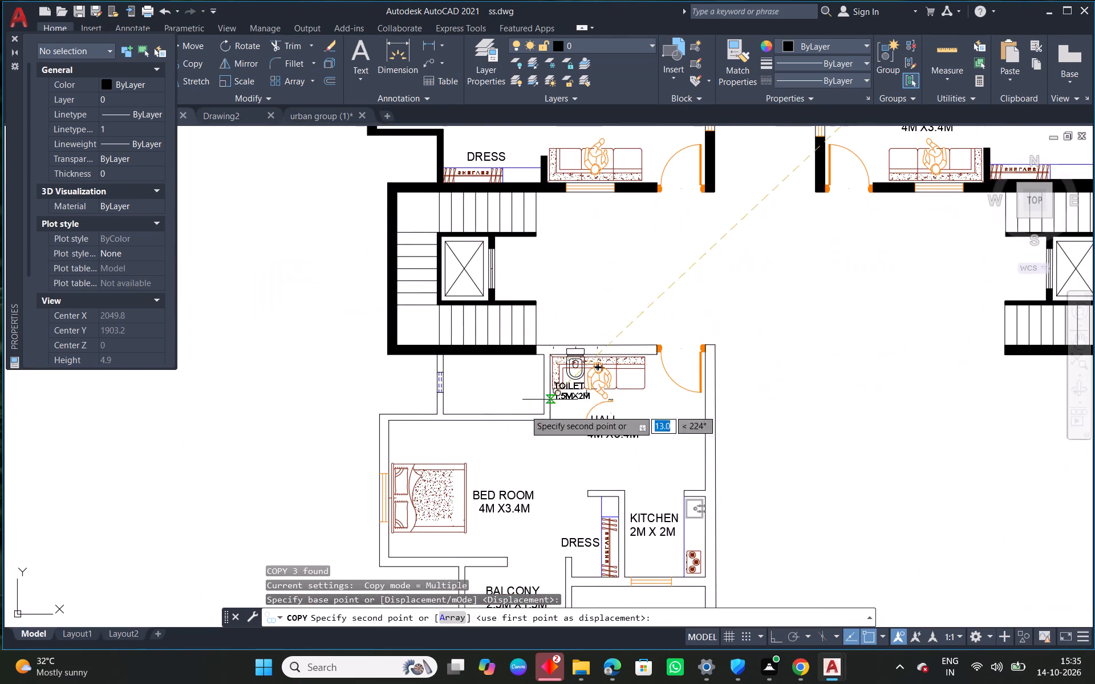
scroll(487, 430, "up", 2)
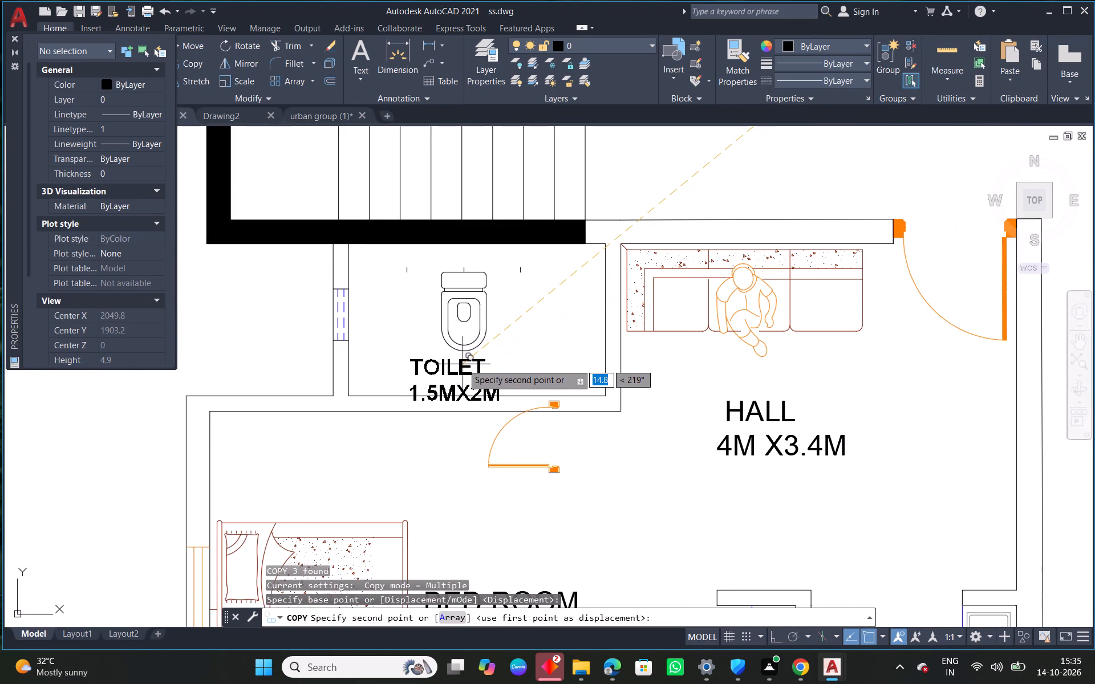
left_click(463, 364)
key("Escape")
Rotate the lower flat's commode a quarter turn so its tank faces the toilet's ventilator wall.
left_click(473, 308)
left_click(444, 300)
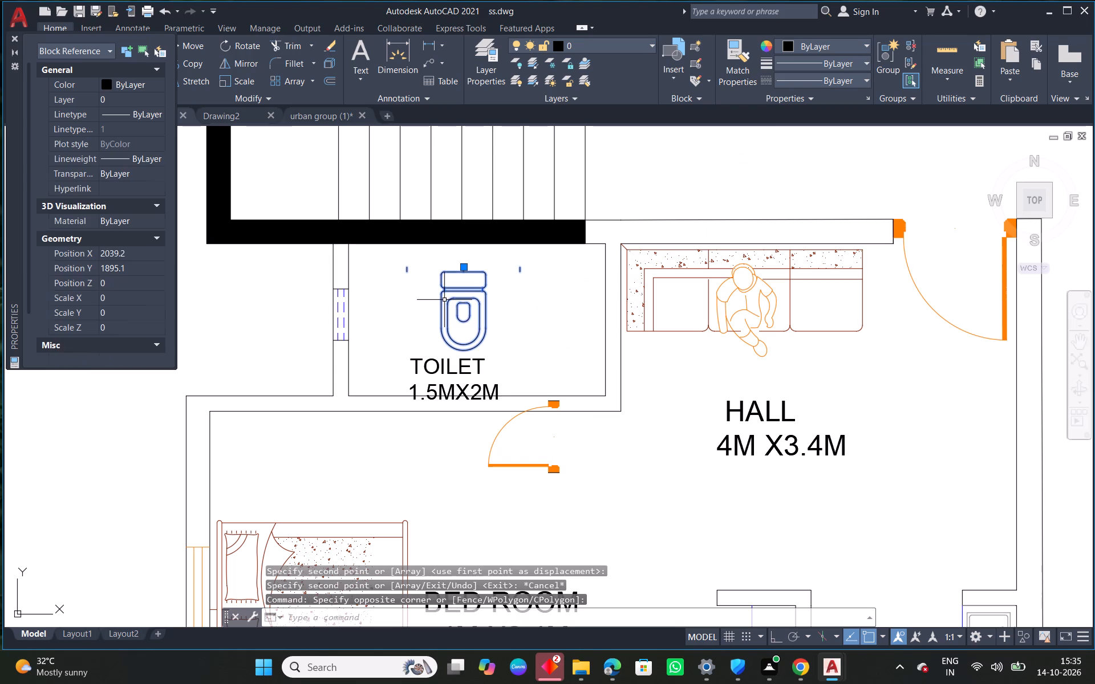
type("RO")
key("space")
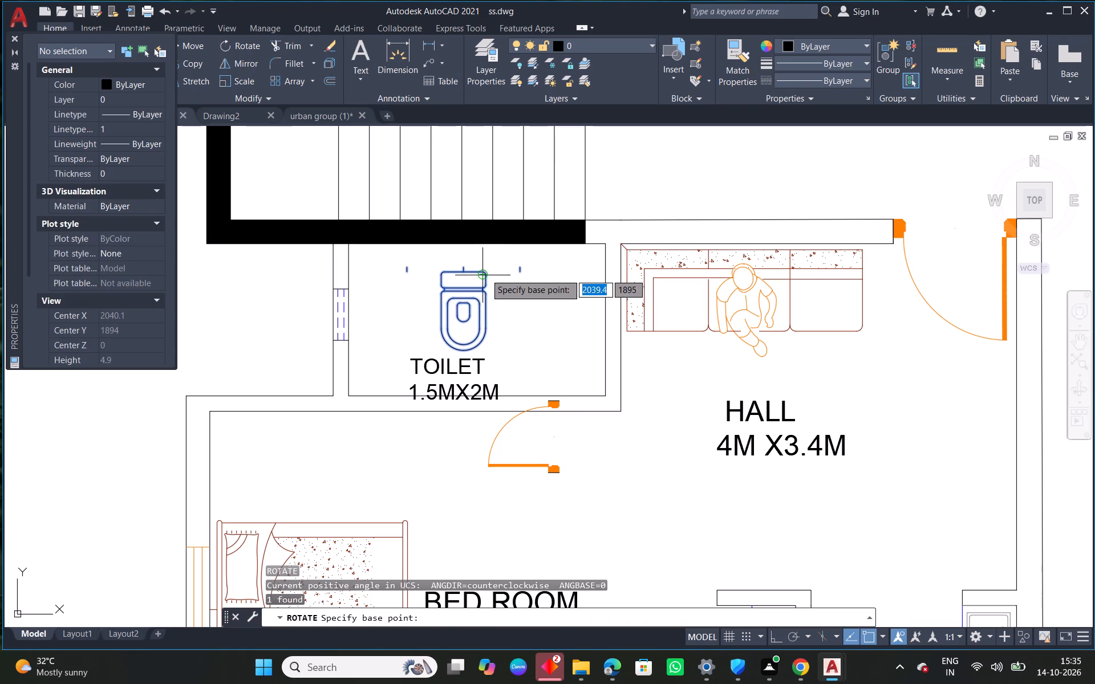
left_click_drag(485, 274, 486, 248)
left_click(483, 167)
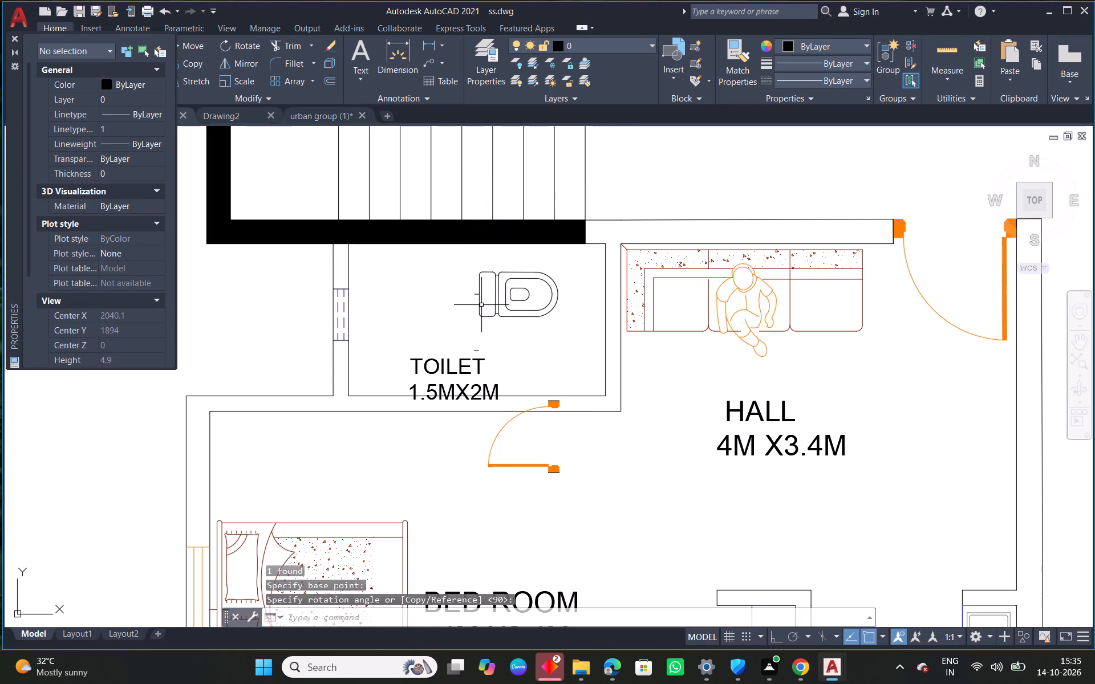
Move the rotated commode against the inner face of the toilet wall, centred on the ventilator.
left_click(481, 301)
left_click(473, 292)
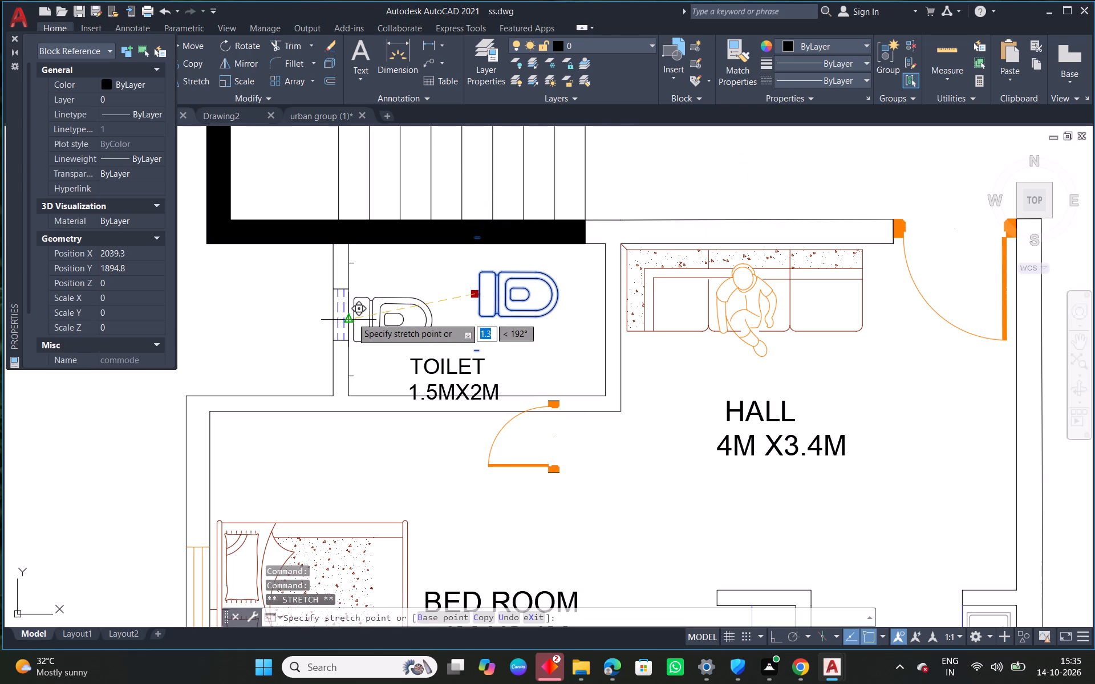
left_click(352, 317)
key("Escape")
Move the lower flat's "TOILET 1.5MX2M" label into the open space in front of the commode.
left_click(459, 370)
left_click_drag(410, 400, 416, 396)
left_click(443, 335)
key("Escape")
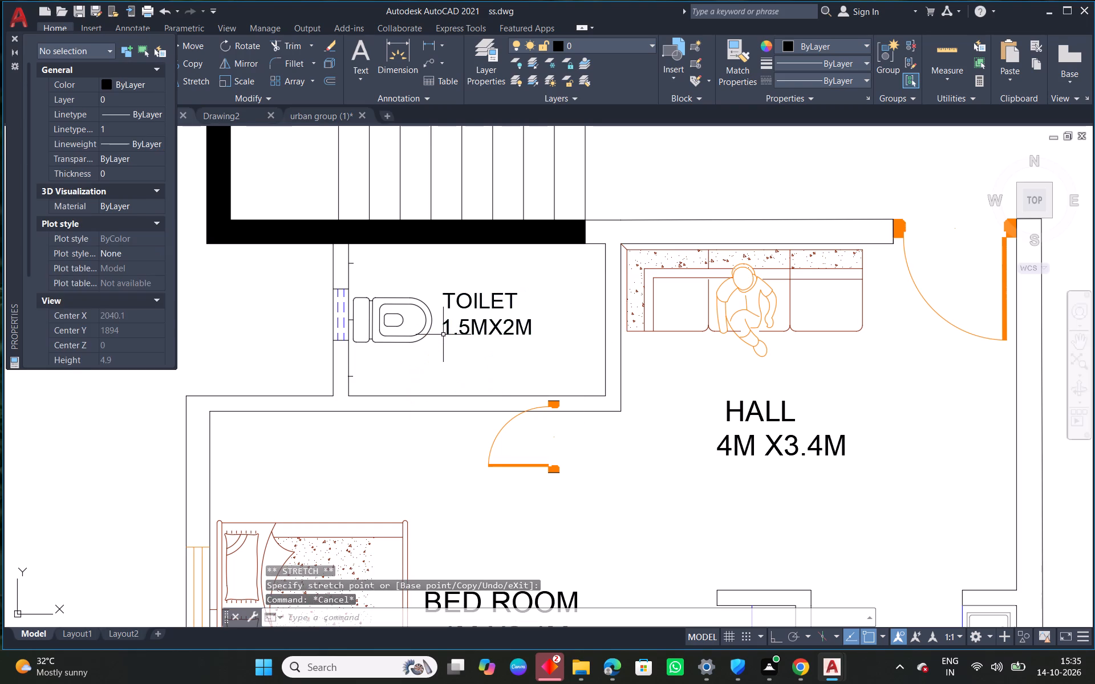
key("Escape")
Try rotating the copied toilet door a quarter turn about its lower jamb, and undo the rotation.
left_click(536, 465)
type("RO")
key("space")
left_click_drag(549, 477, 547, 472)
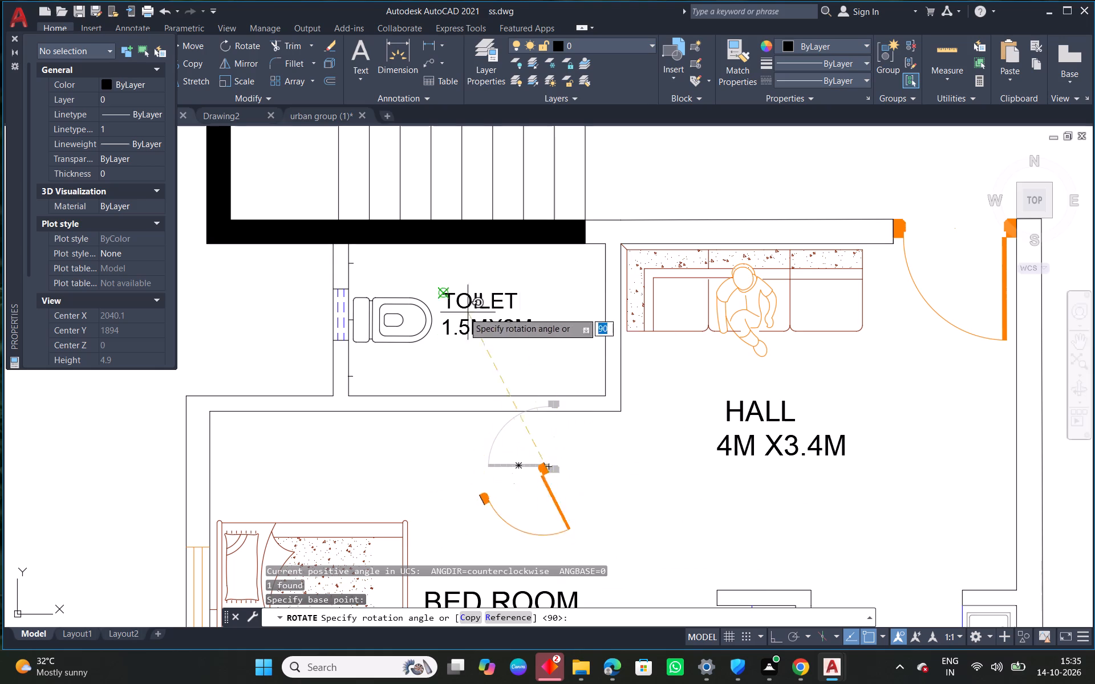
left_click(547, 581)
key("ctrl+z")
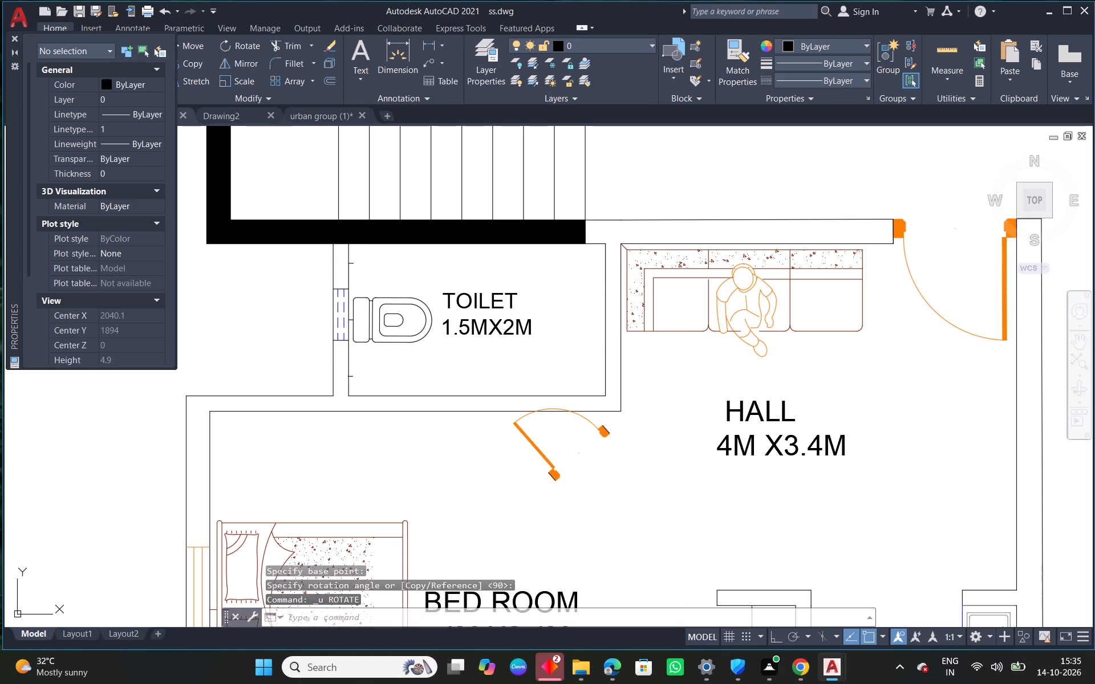
Rotate the copied toilet door about its hinge-side jamb corner so the leaf stands vertical, pointing toward the toilet.
left_click(601, 500)
left_click(532, 460)
key("r")
key("o")
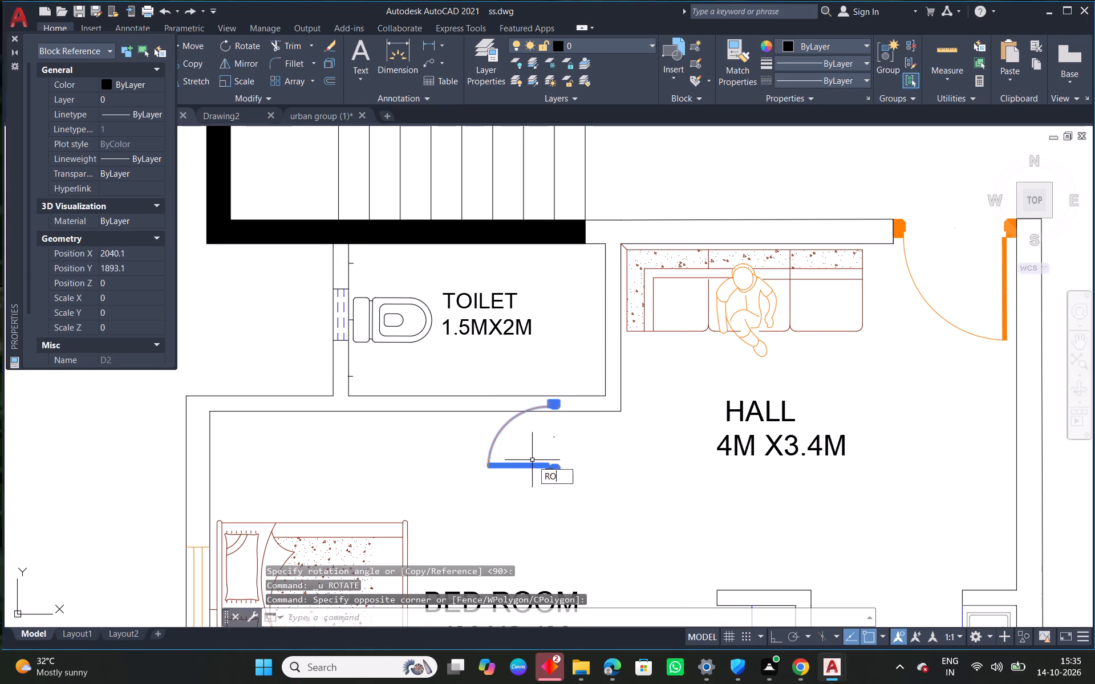
key("space")
left_click(557, 474)
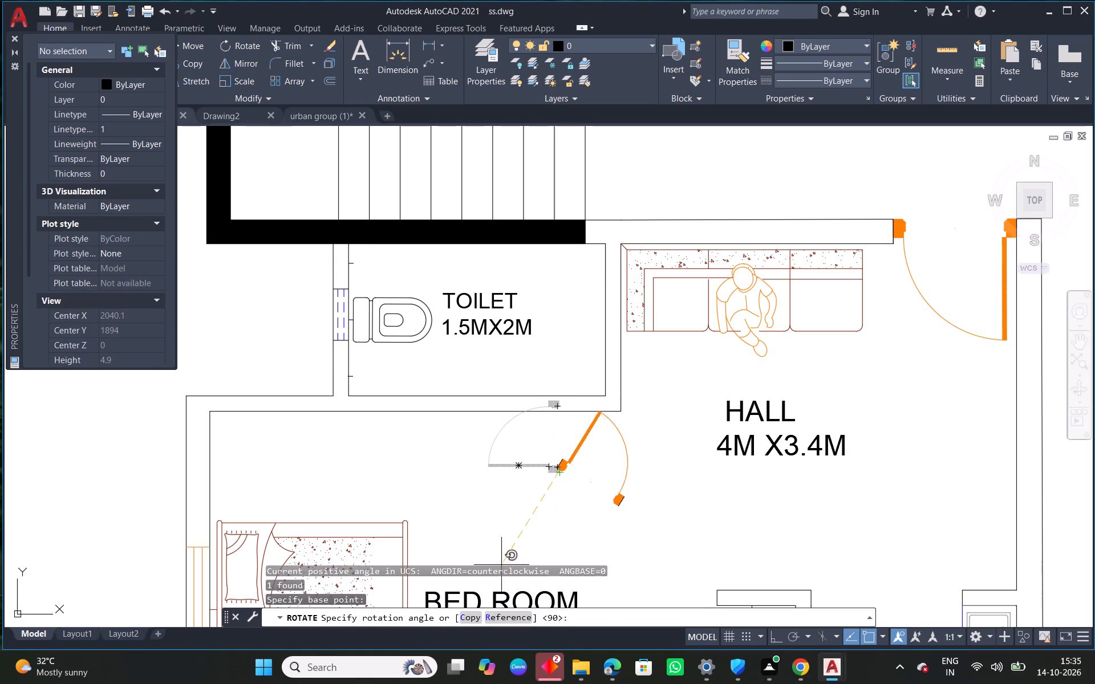
left_click(552, 589)
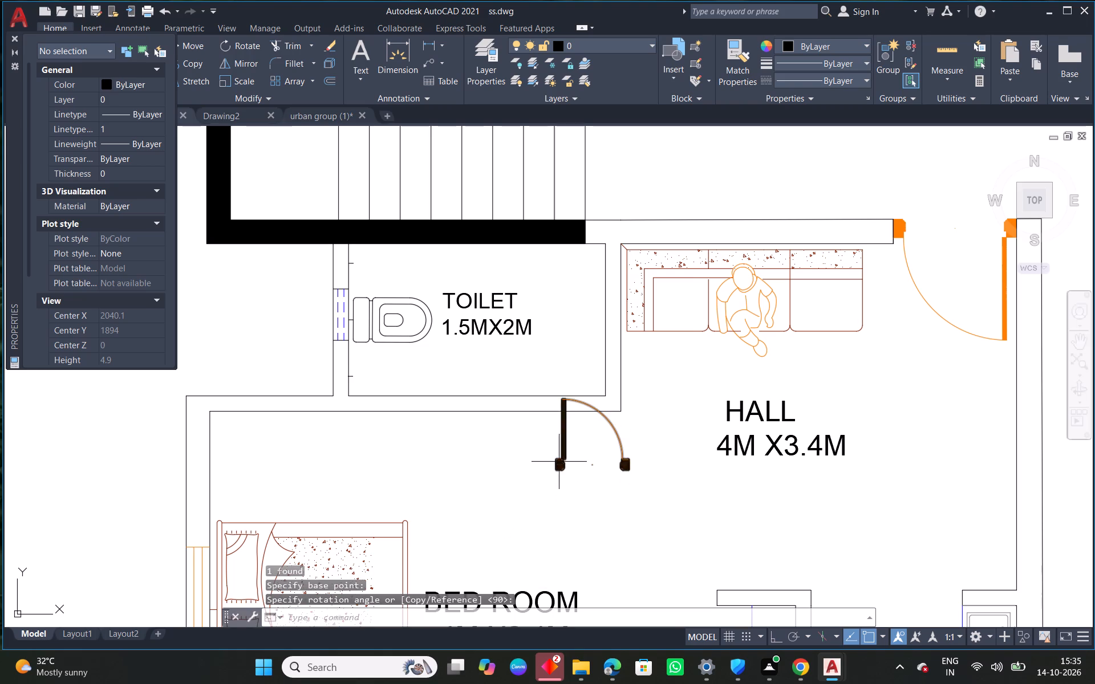
Mirror the toilet door about the vertical outer edge of its hinge jamb, erasing the source door.
left_click(557, 464)
type("MI")
key("space")
scroll(557, 464, "up", 3)
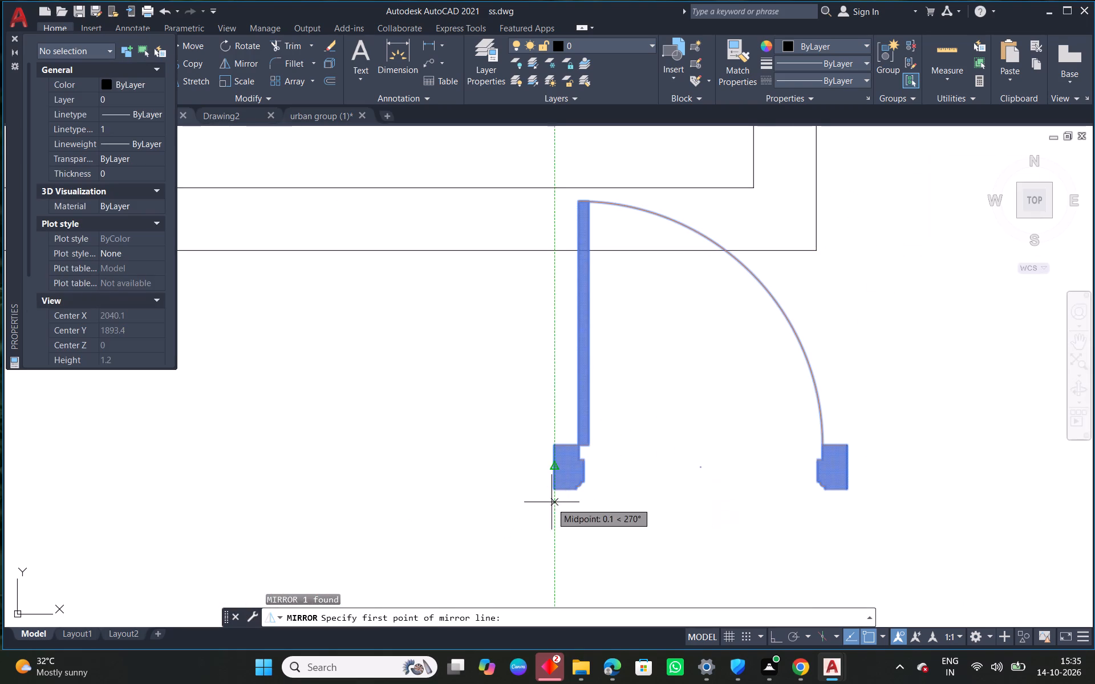
left_click(555, 492)
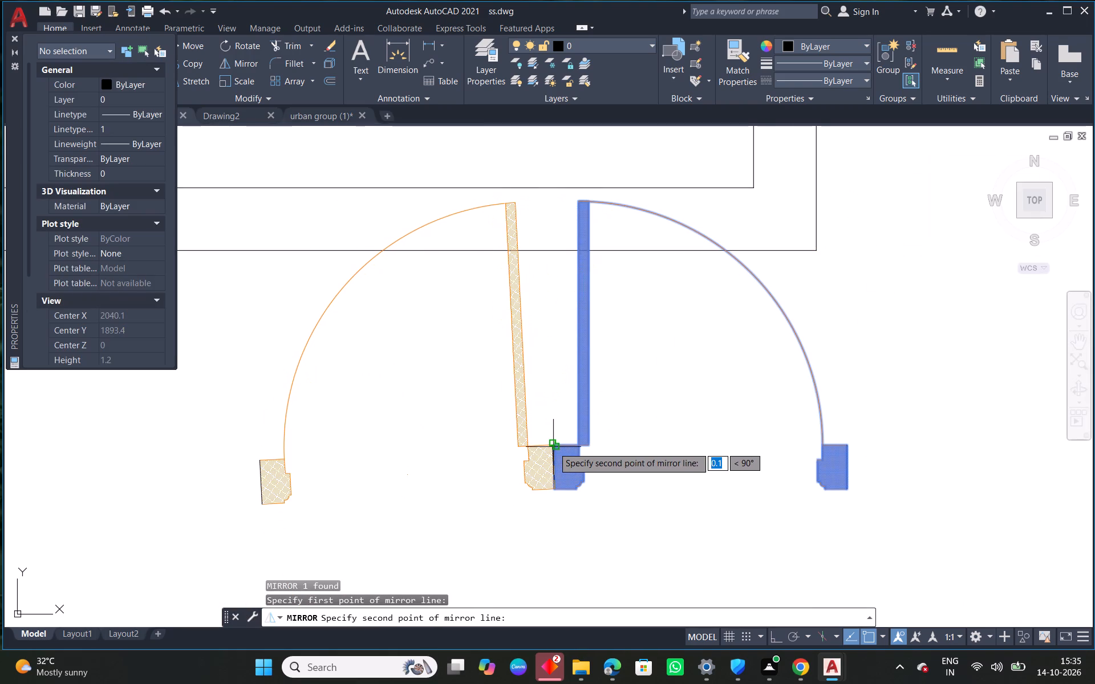
scroll(553, 447, "up", 4)
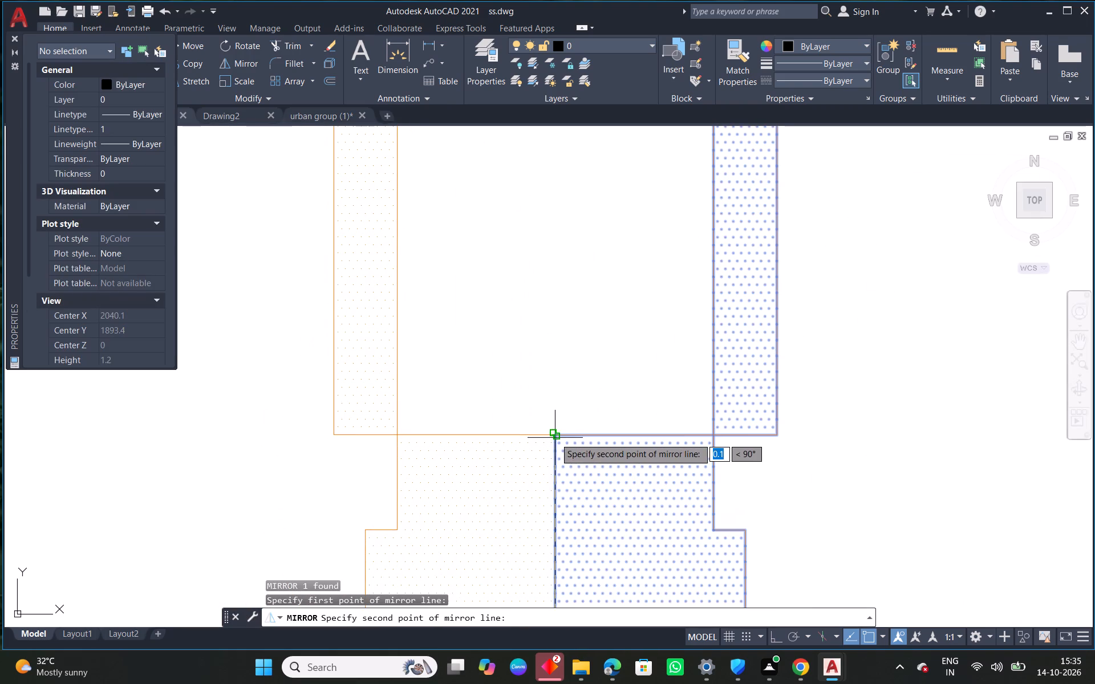
left_click(555, 438)
left_click_drag(583, 475, 555, 438)
Move the mirrored door into the toilet's lower wall near the hall-side corner, its jambs flush with the wall's bedroom face.
scroll(545, 420, "down", 4)
left_click_drag(589, 417, 568, 425)
left_click(510, 451)
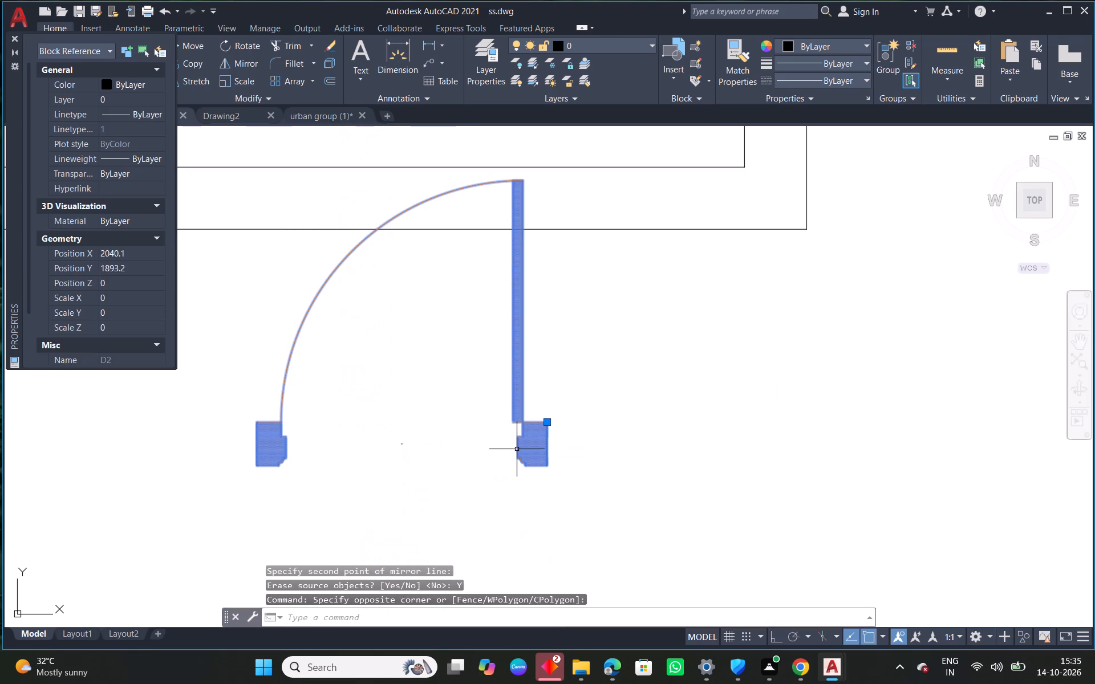
type("M")
key("space")
left_click(555, 469)
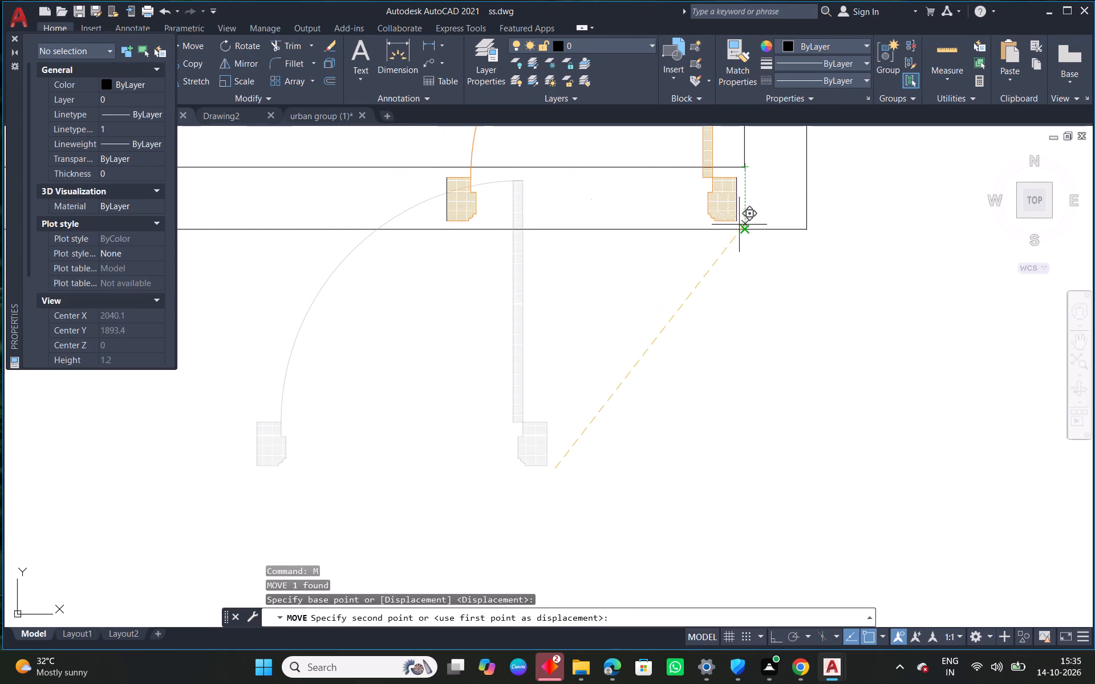
left_click(742, 234)
left_click(729, 226)
scroll(740, 225, "up", 2)
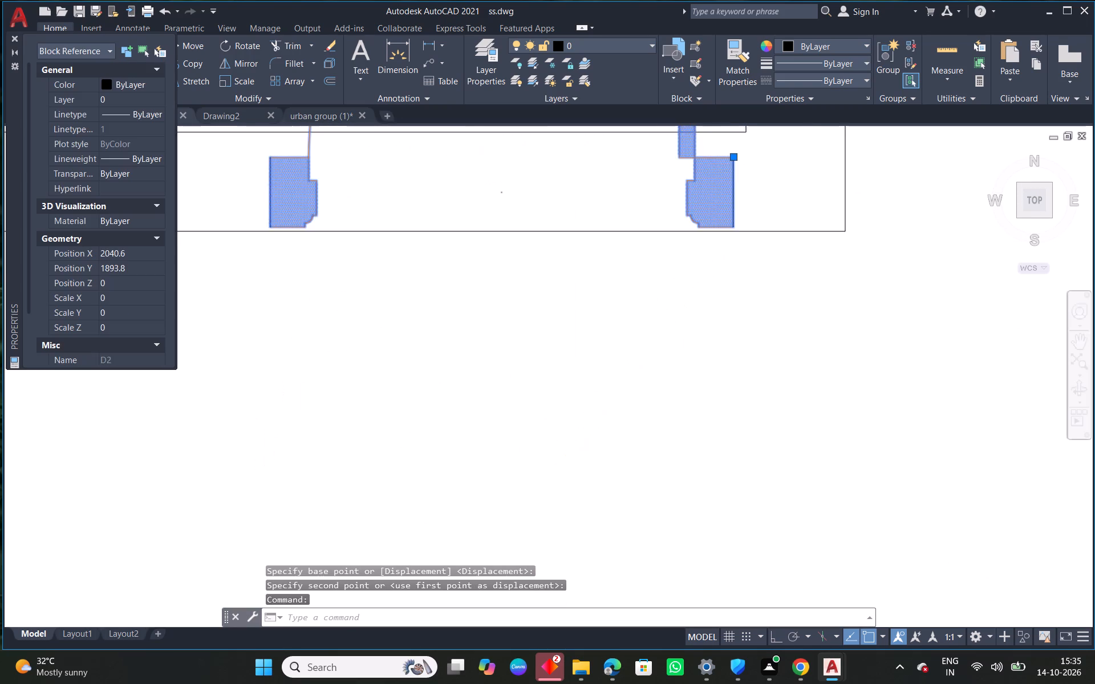
type("M")
key("space")
left_click(725, 231)
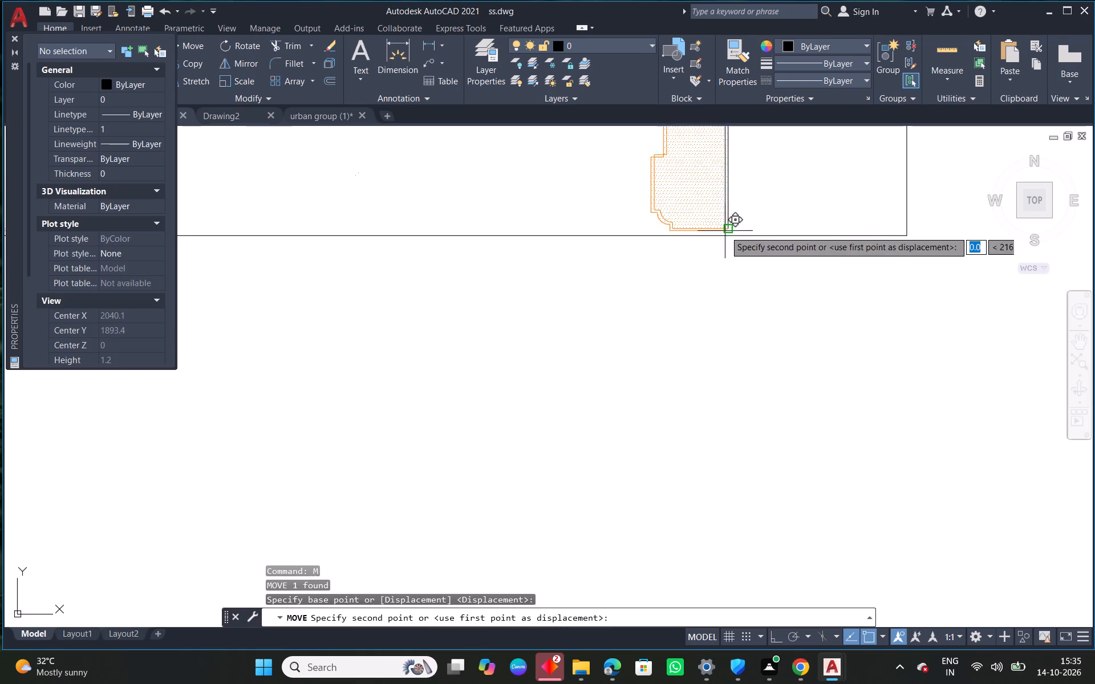
left_click(737, 241)
key("Escape")
Extend the toilet's hall-side inner wall line down to the bedroom face of the lower wall.
scroll(751, 256, "down", 3)
middle_click_drag(769, 251, 720, 272)
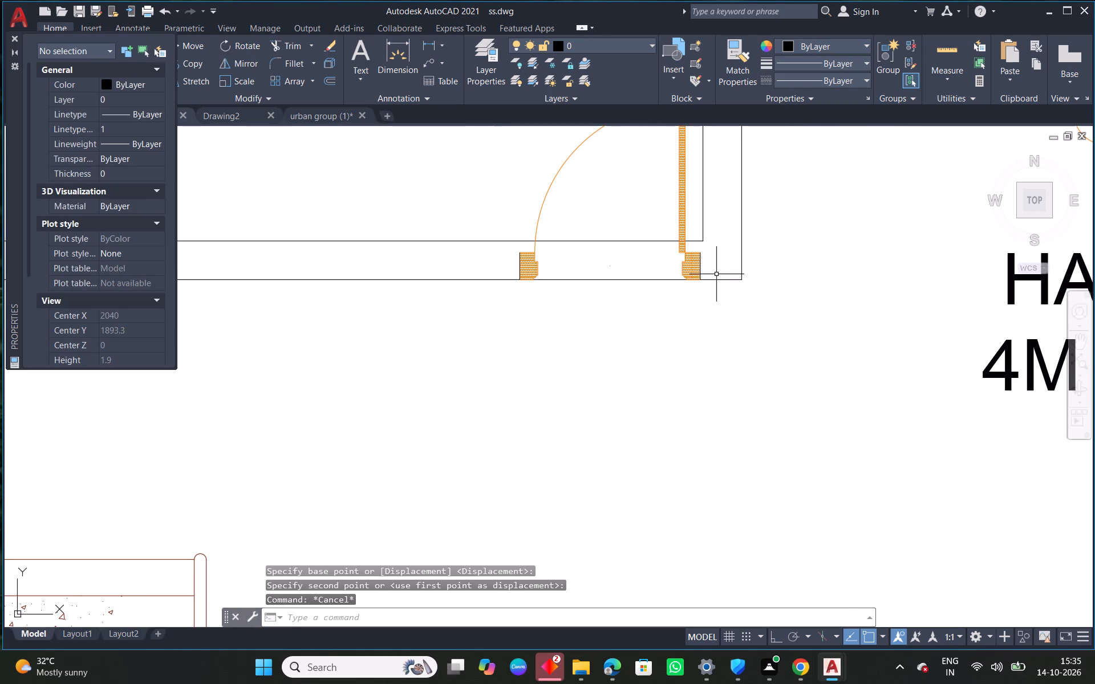
key("e")
key("x")
key("space")
left_click_drag(719, 215, 679, 209)
key("Escape")
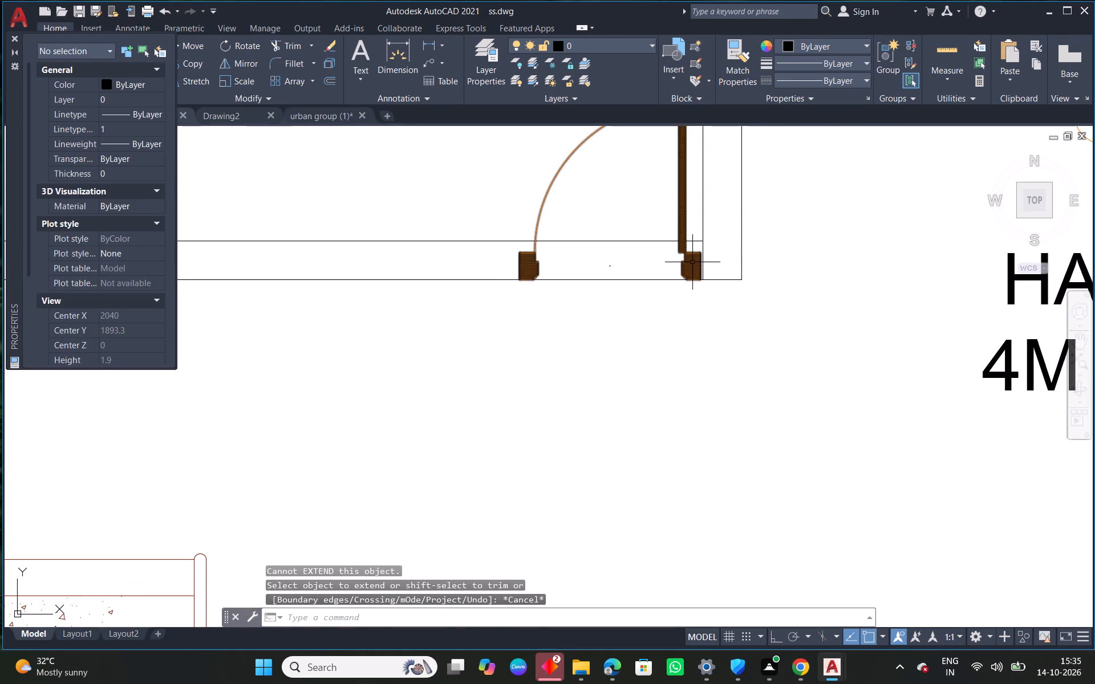
Move the toilet door sideways so its hinge jamb sits against the extended wall line.
left_click(692, 263)
scroll(703, 283, "up", 3)
type("M")
key("space")
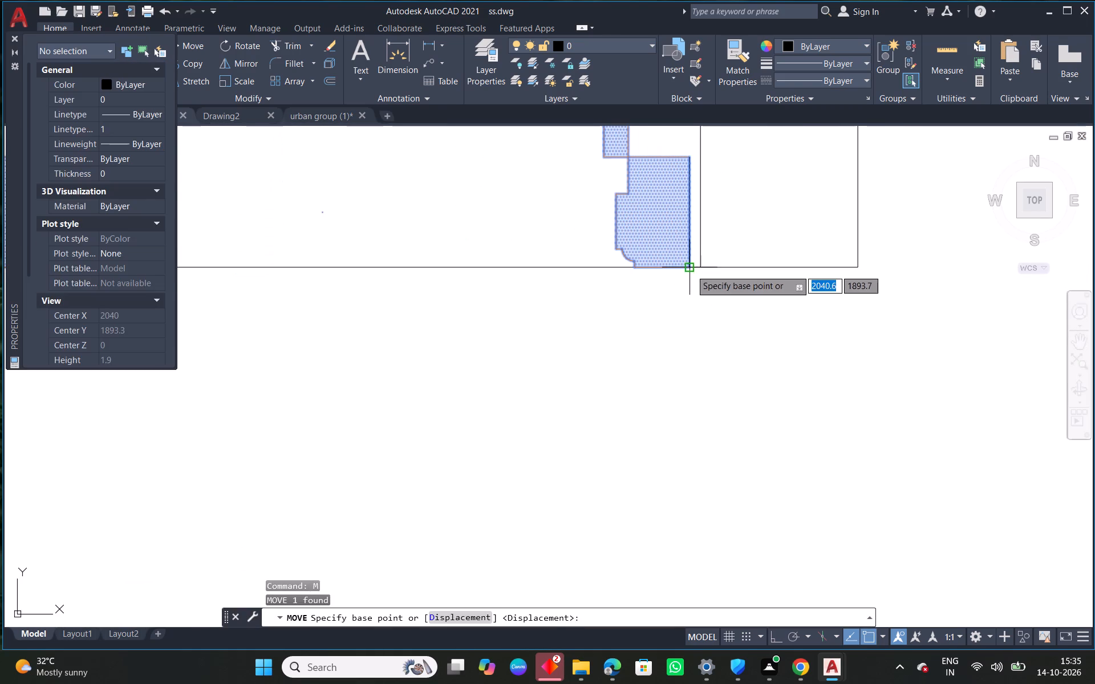
left_click(690, 267)
left_click(705, 267)
key("Escape")
Draw a short vertical line from the top corner of the toilet door's free jamb to the wall's toilet-side face.
scroll(707, 280, "down", 5)
scroll(634, 286, "up", 1)
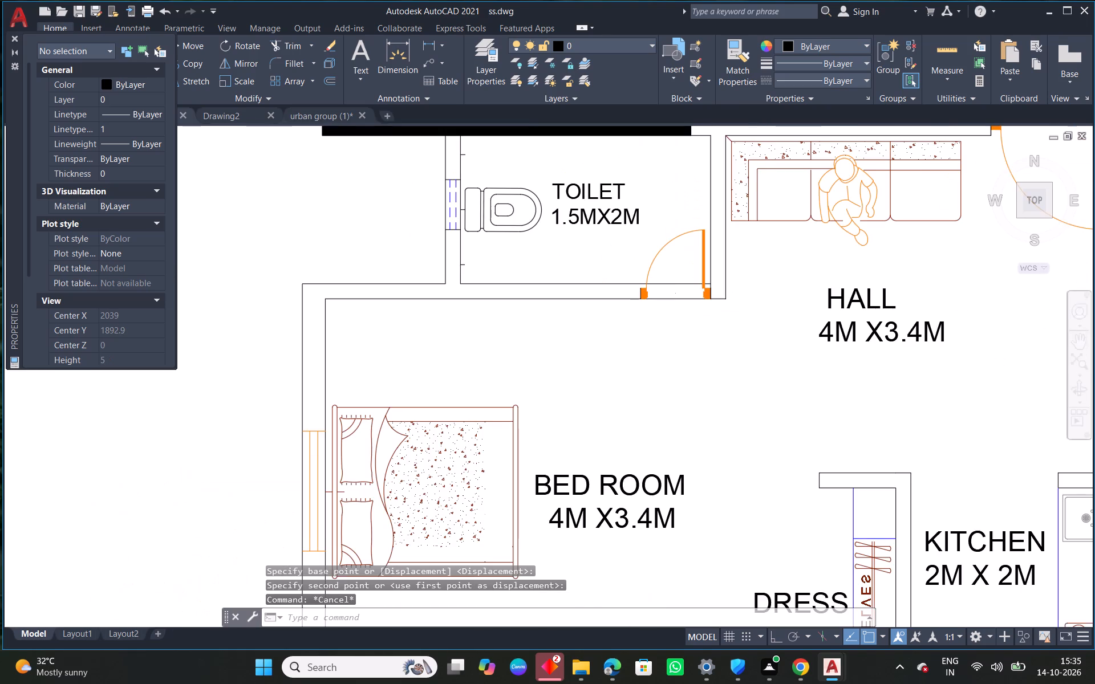
scroll(634, 286, "up", 1)
type("L")
key("space")
left_click(650, 285)
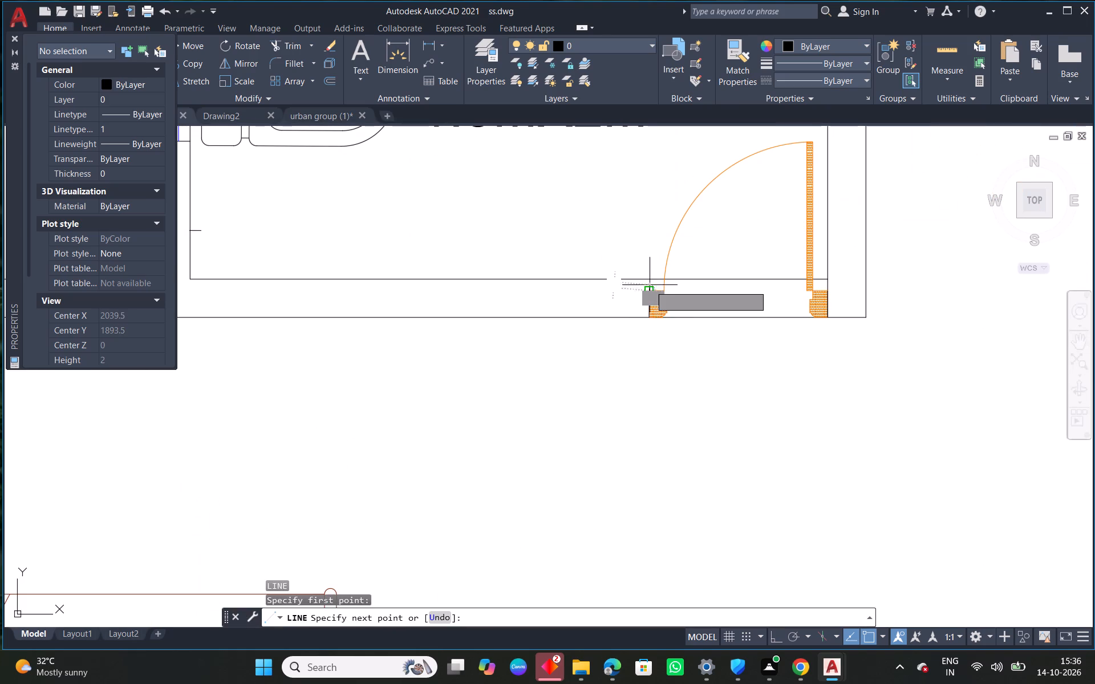
left_click(649, 279)
key("Escape")
Extend the short jamb line through the wall thickness to the wall's bedroom face.
scroll(651, 307, "up", 3)
key("e")
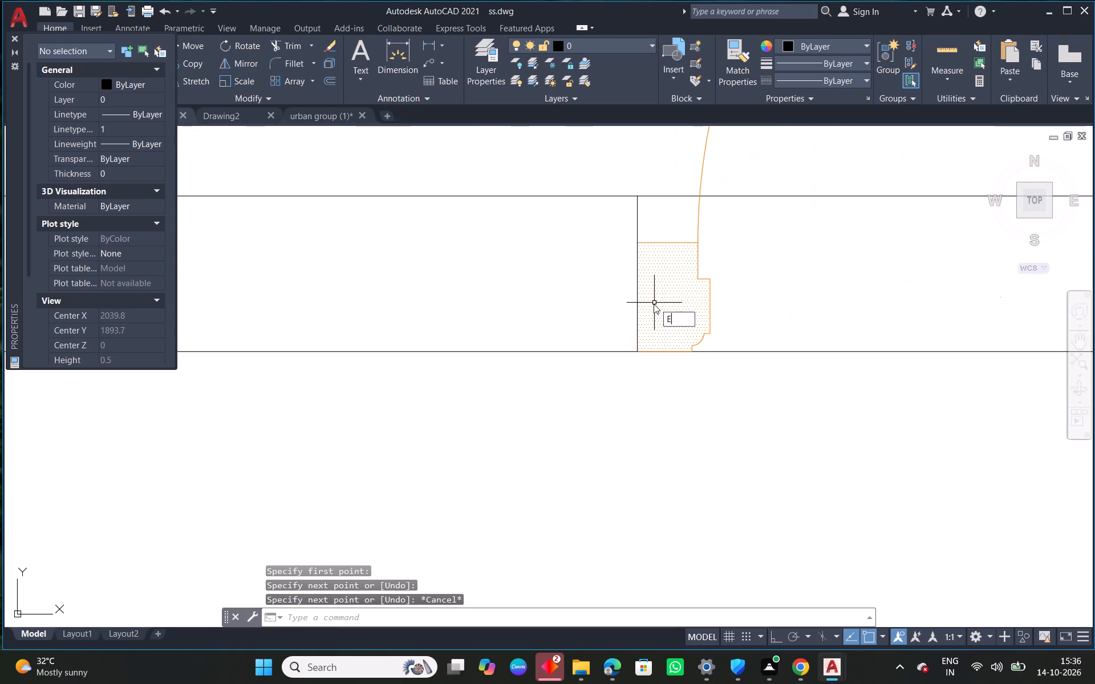
key("x")
key("space")
left_click_drag(655, 229, 583, 218)
key("Escape")
Trim both wall lines across the toilet door opening between the two jambs.
scroll(658, 285, "down", 3)
middle_click_drag(759, 342, 710, 340)
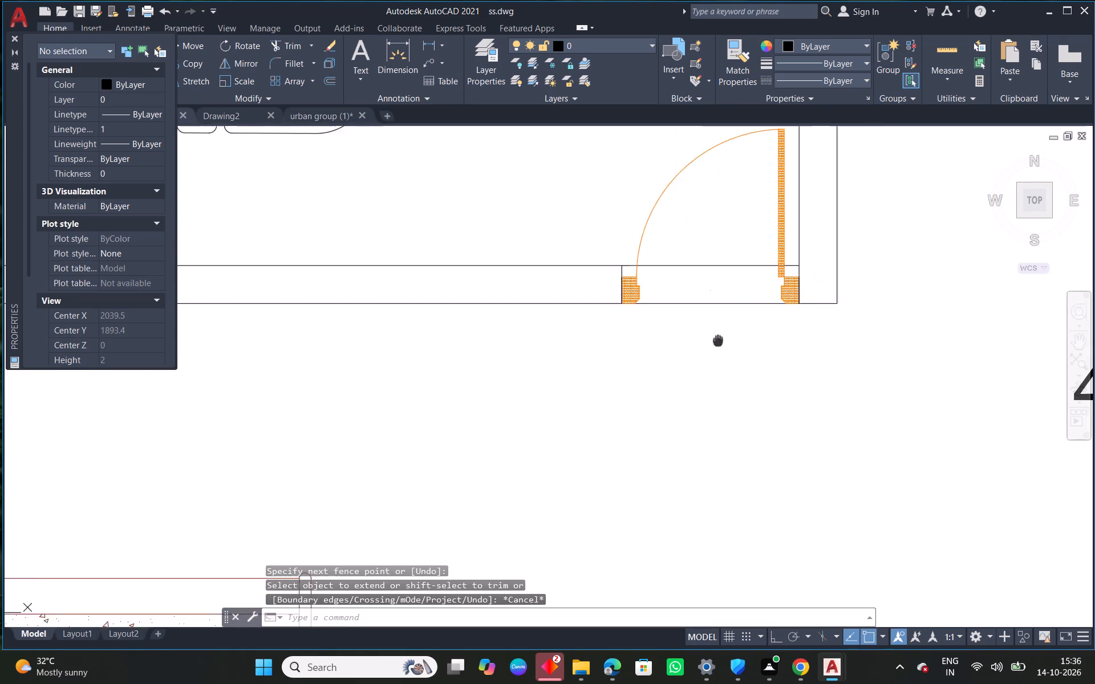
middle_click_drag(710, 340, 682, 344)
type("TR")
key("space")
key("space")
left_click_drag(683, 346, 679, 225)
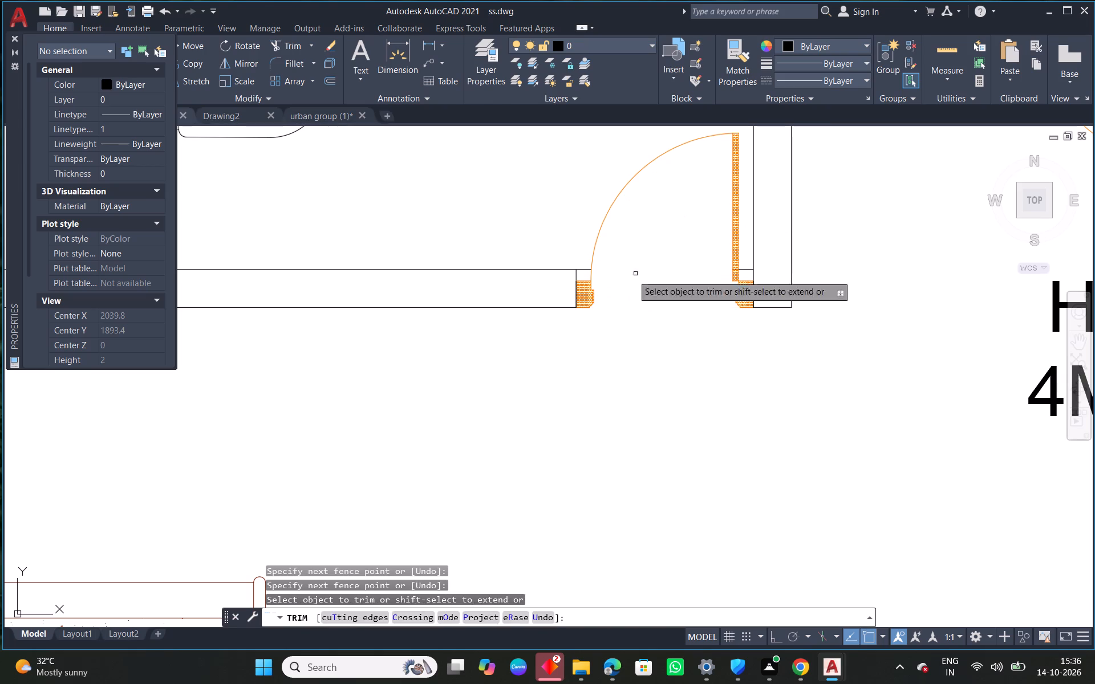
key("Escape")
Fillet the toilet-side face line of the lower wall with the free jamb line into a sharp corner at radius 0.
key("f")
key("space")
left_click(565, 270)
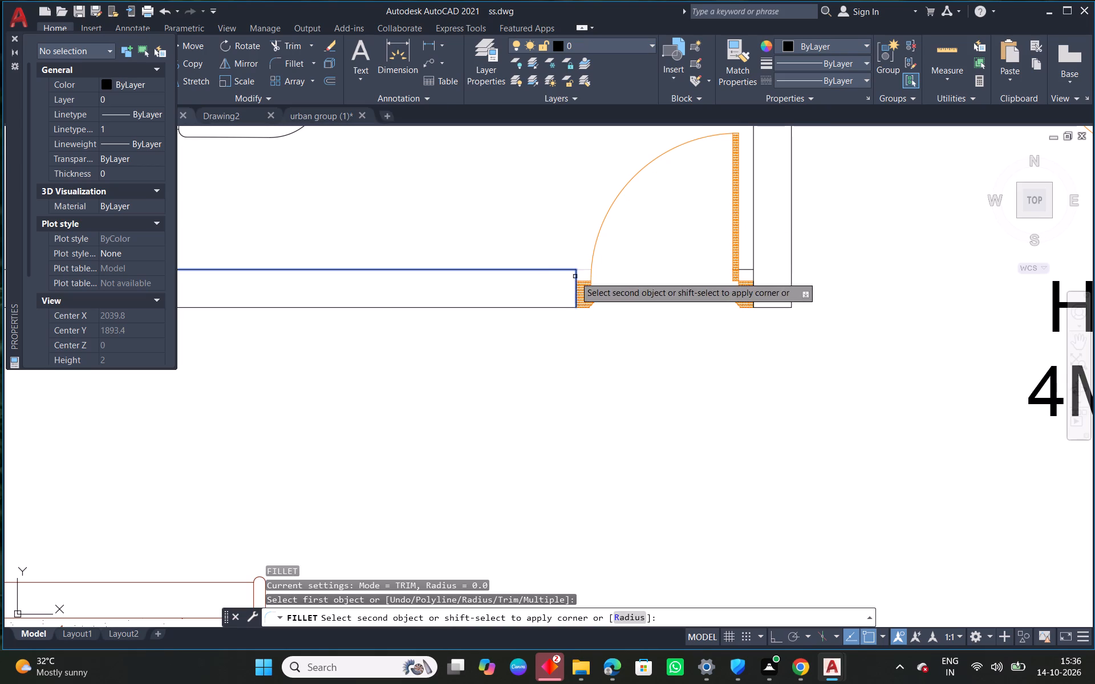
left_click(575, 276)
key("Escape")
Erase the short leftover wall line beside the toilet door's hinge jamb.
middle_click_drag(767, 300, 665, 293)
scroll(651, 264, "up", 1)
left_click(642, 261)
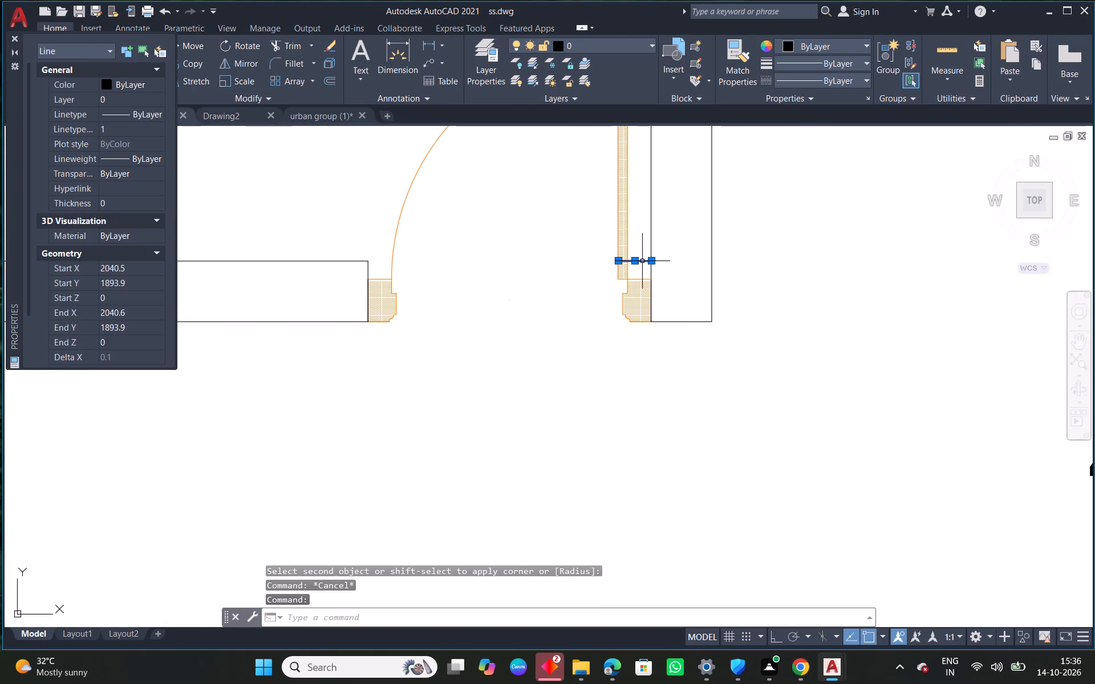
key("Delete")
Look over the lower flat's rooms and walls for elements still missing.
scroll(672, 320, "down", 4)
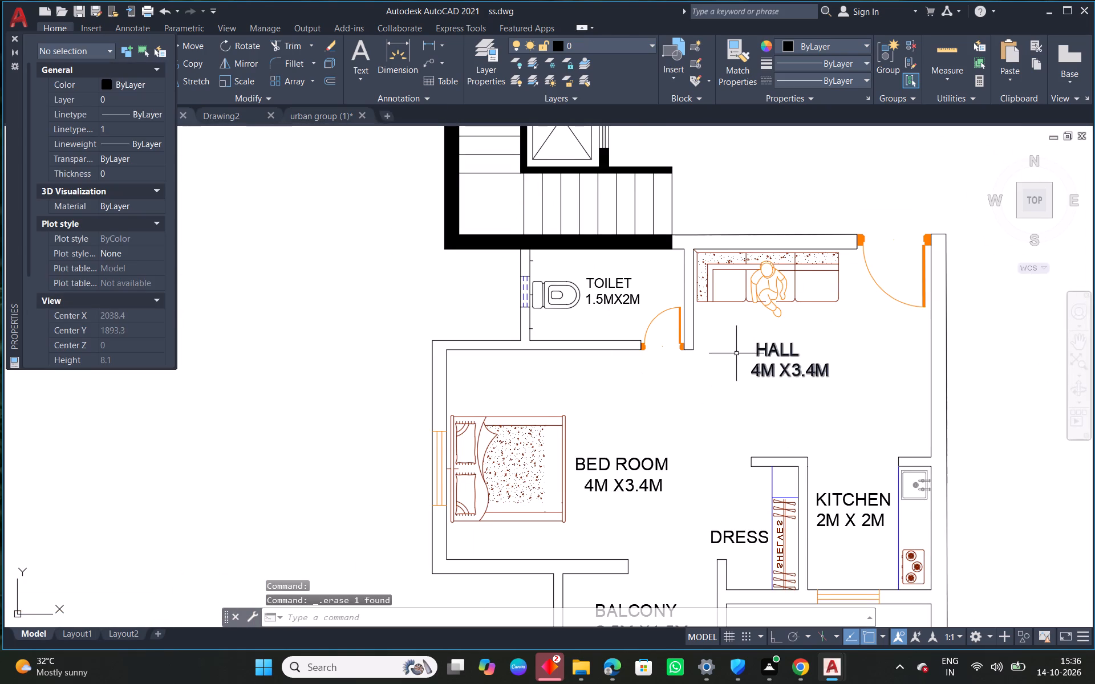
middle_click_drag(735, 352, 691, 342)
middle_click_drag(821, 420, 774, 298)
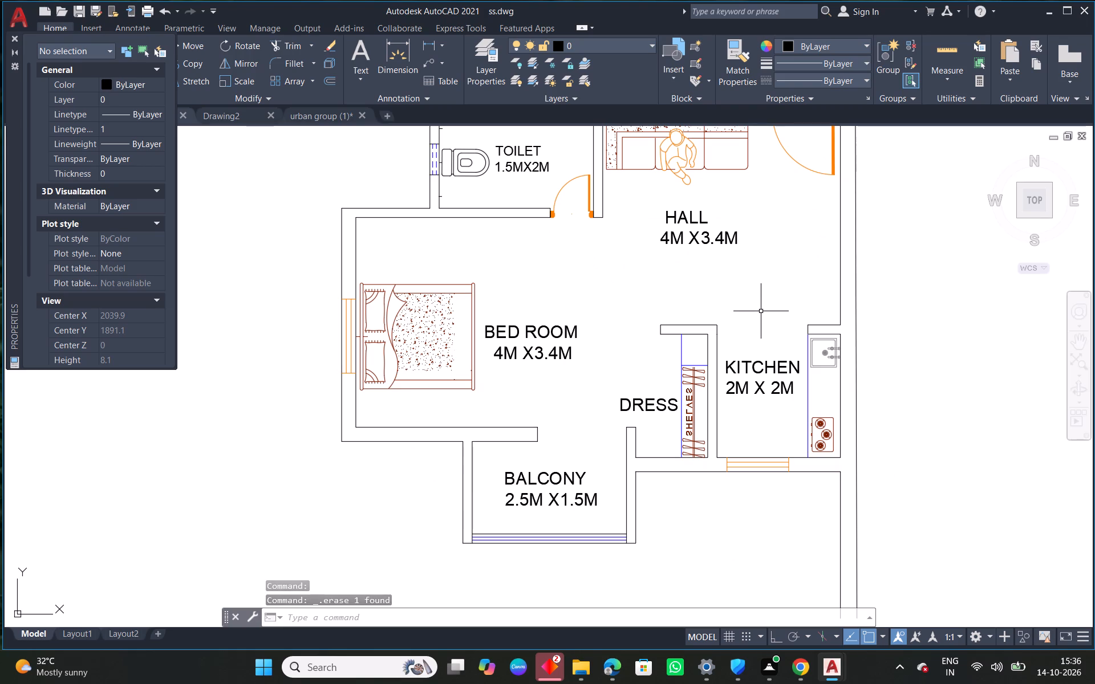
middle_click_drag(809, 378, 814, 384)
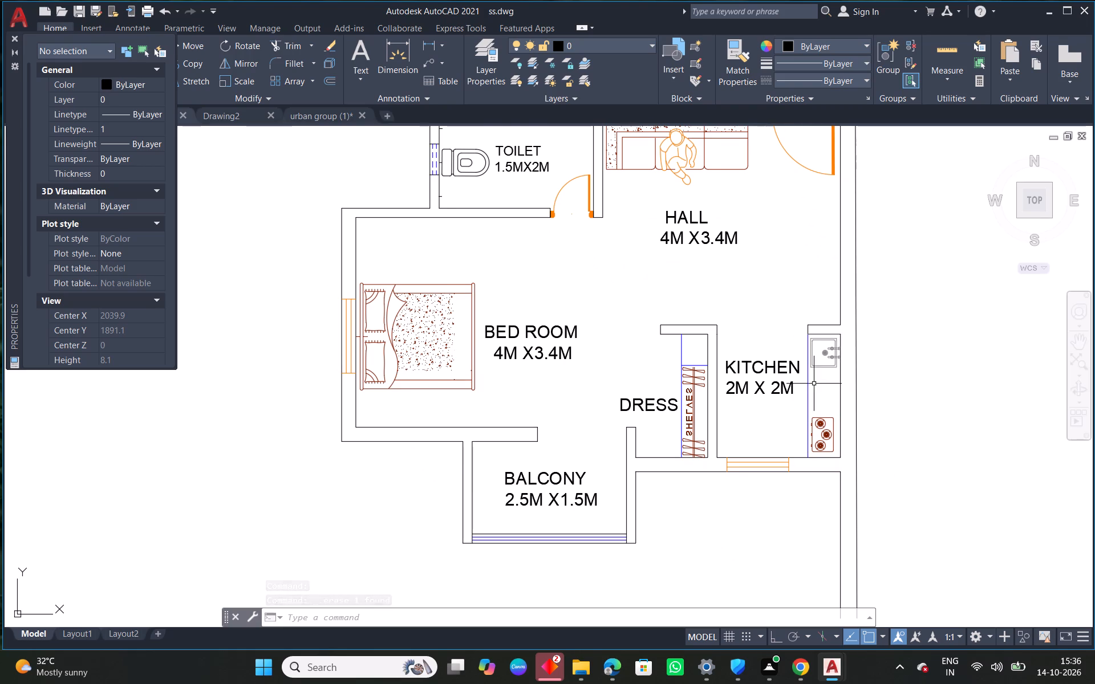
middle_click_drag(814, 384, 652, 424)
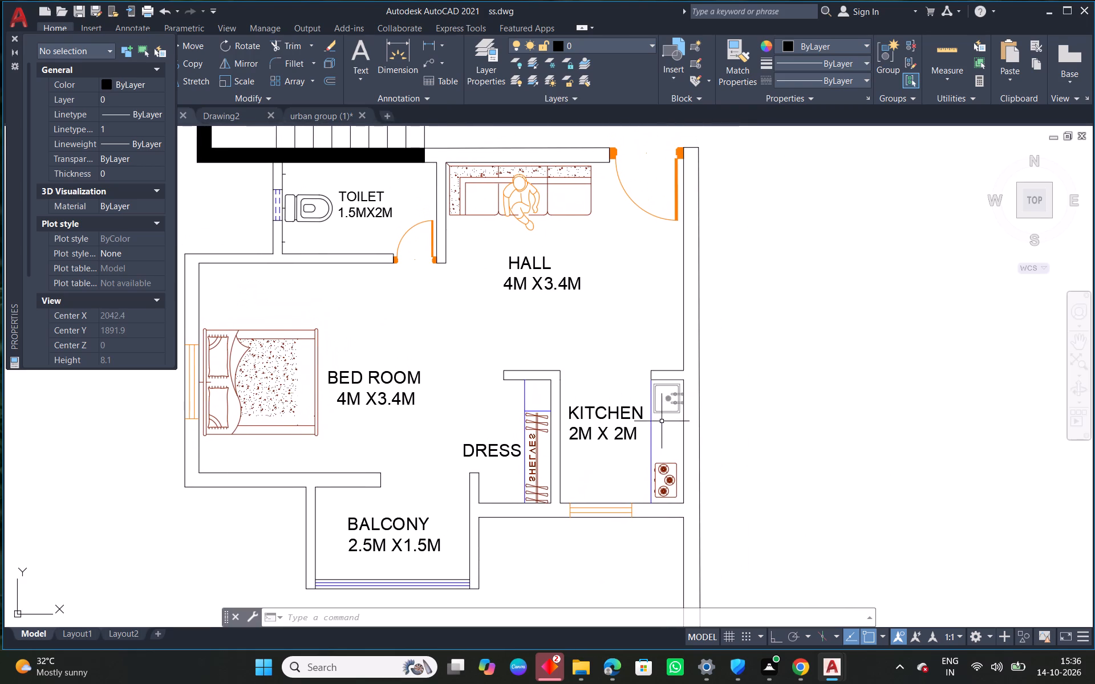
middle_click_drag(650, 361, 724, 402)
scroll(679, 381, "down", 1)
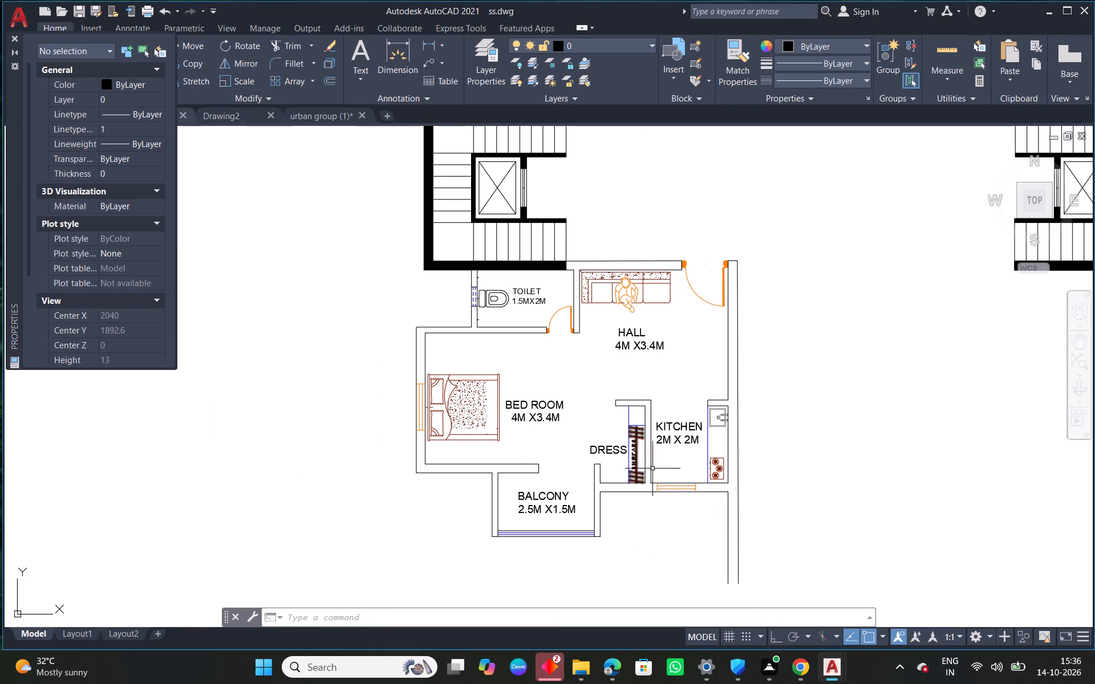
Copy the upper flat's hall window lines straight down into the lower flat's outer hall wall, between the entrance door and the kitchen.
middle_click_drag(689, 465, 569, 540)
scroll(573, 455, "down", 2)
scroll(617, 295, "up", 2)
scroll(551, 388, "up", 3)
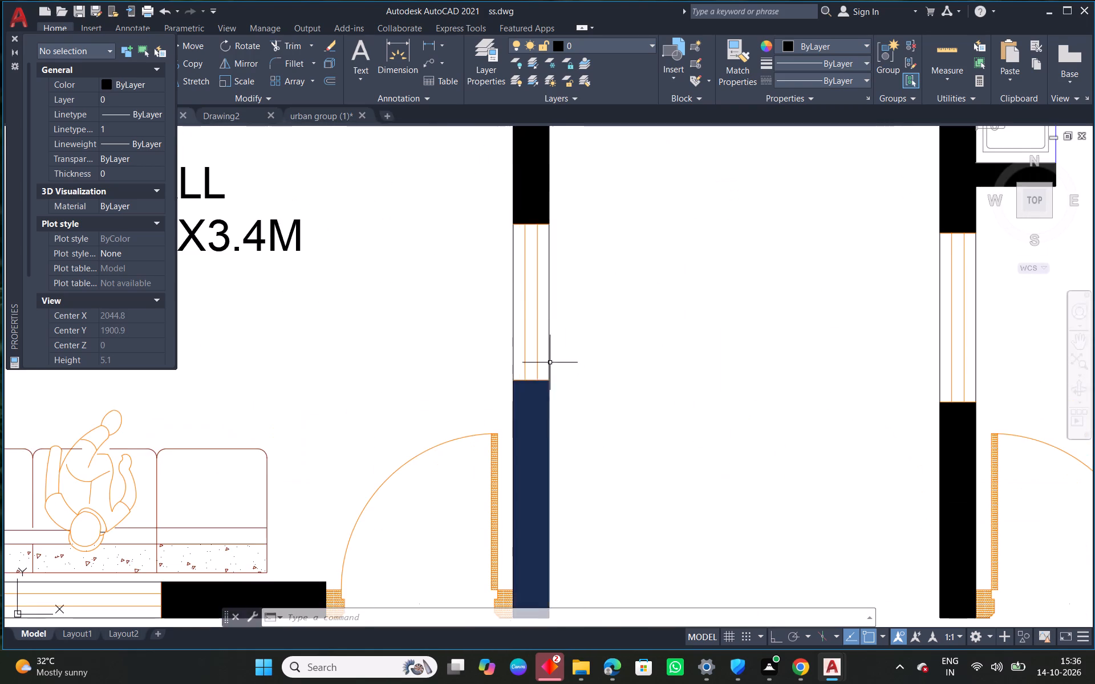
scroll(543, 316, "up", 2)
left_click(537, 321)
left_click(486, 332)
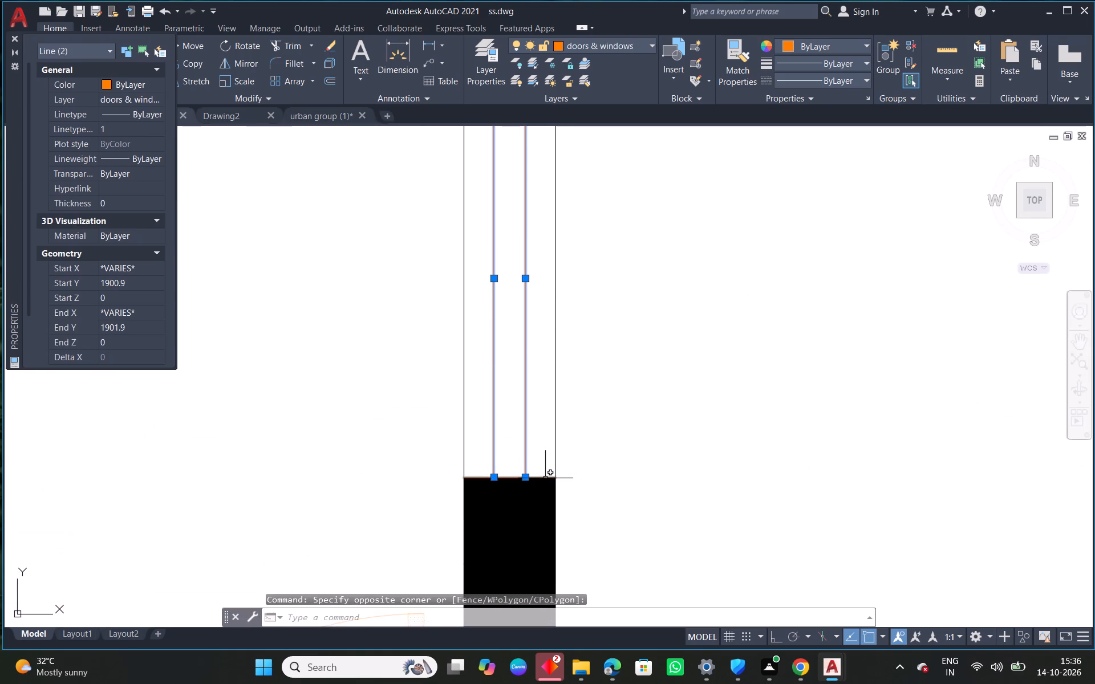
left_click(545, 478)
middle_click_drag(573, 373, 575, 571)
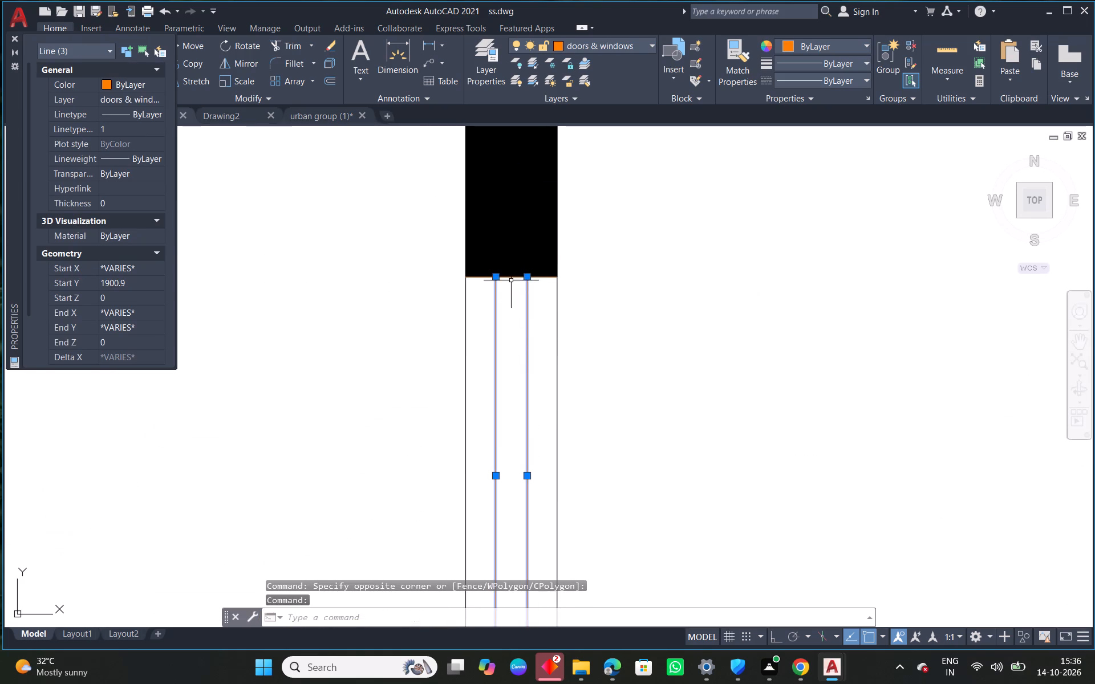
left_click(510, 278)
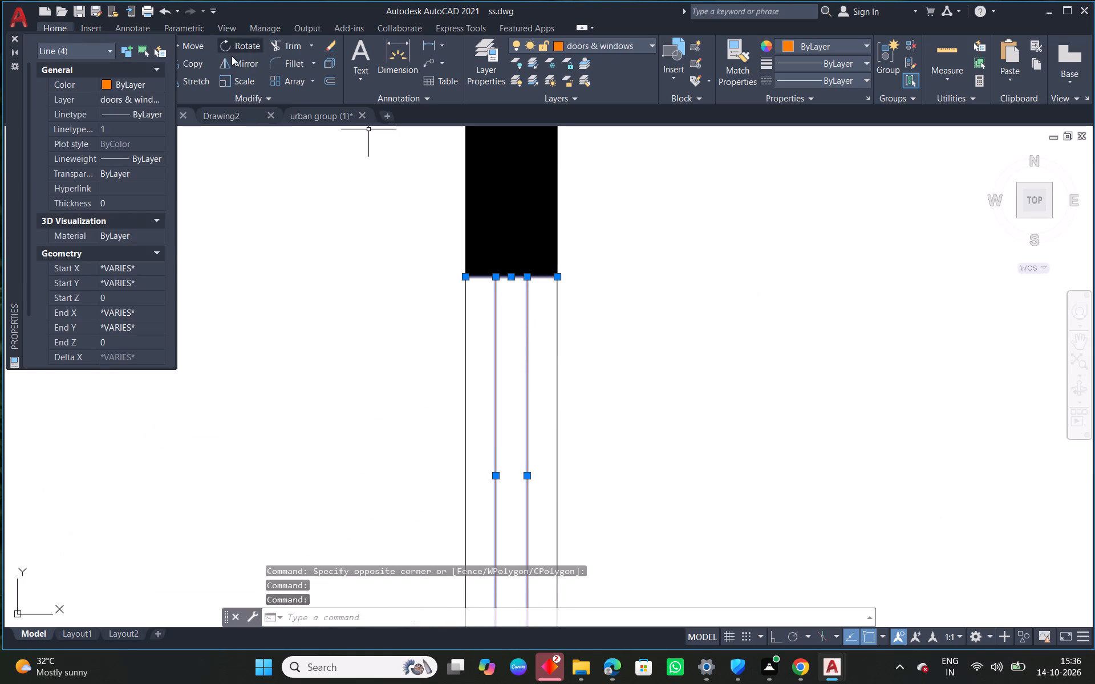
left_click(14, 40)
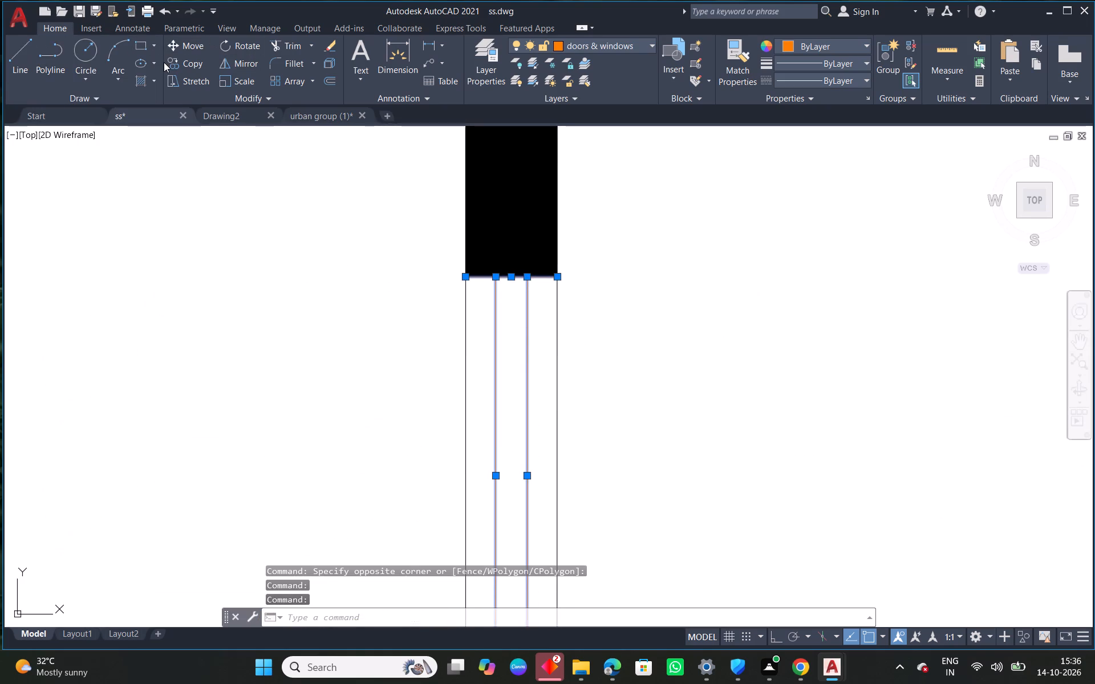
left_click(164, 62)
left_click(181, 58)
left_click(562, 275)
scroll(614, 359, "down", 1)
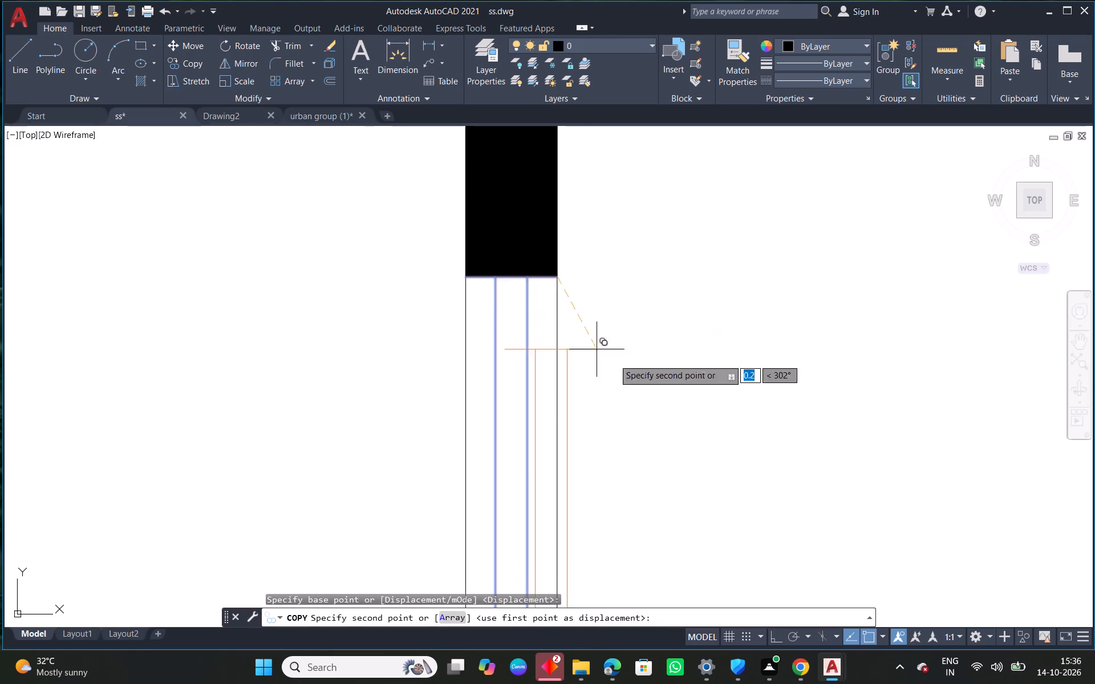
scroll(620, 363, "down", 2)
middle_click_drag(805, 461, 669, 181)
scroll(626, 134, "down", 2)
middle_click_drag(610, 425, 623, 273)
scroll(584, 326, "up", 1)
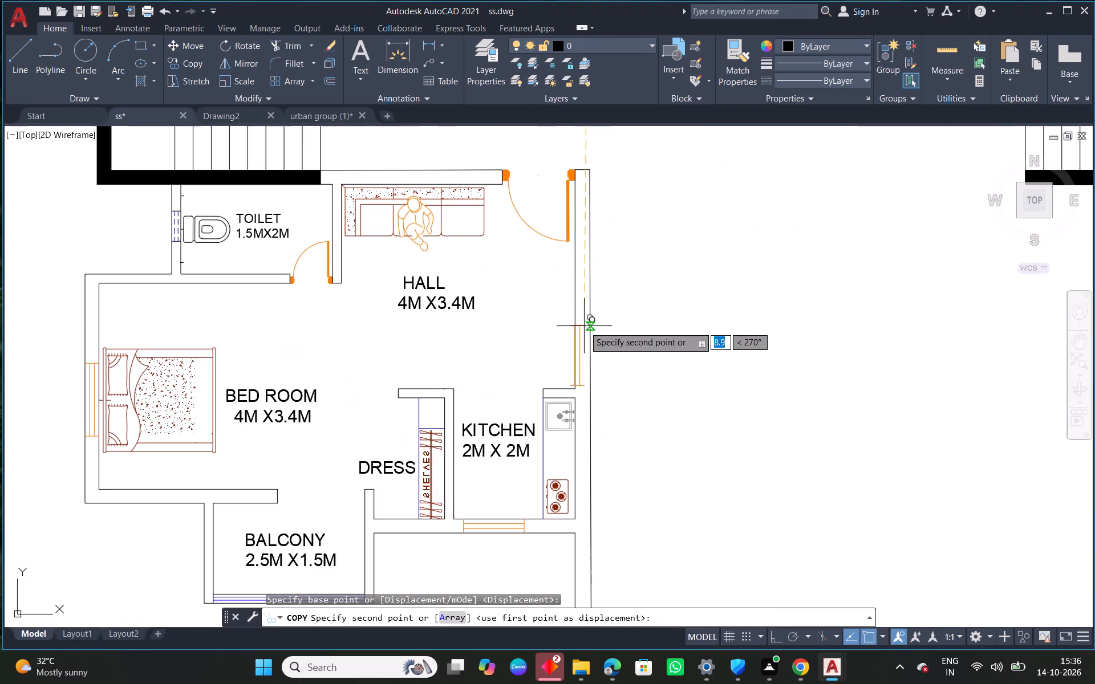
scroll(585, 312, "up", 1)
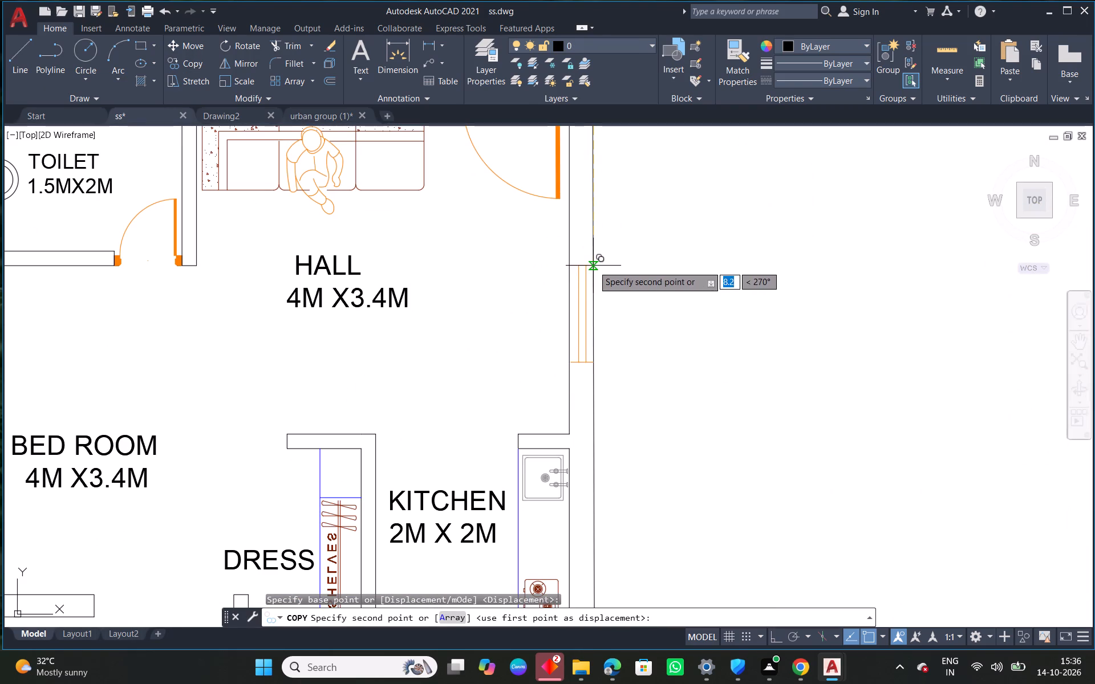
left_click(593, 266)
right_click(627, 302)
left_click(685, 309)
Extend both end lines of the copied hall window to the wall's inner face.
scroll(585, 259, "up", 3)
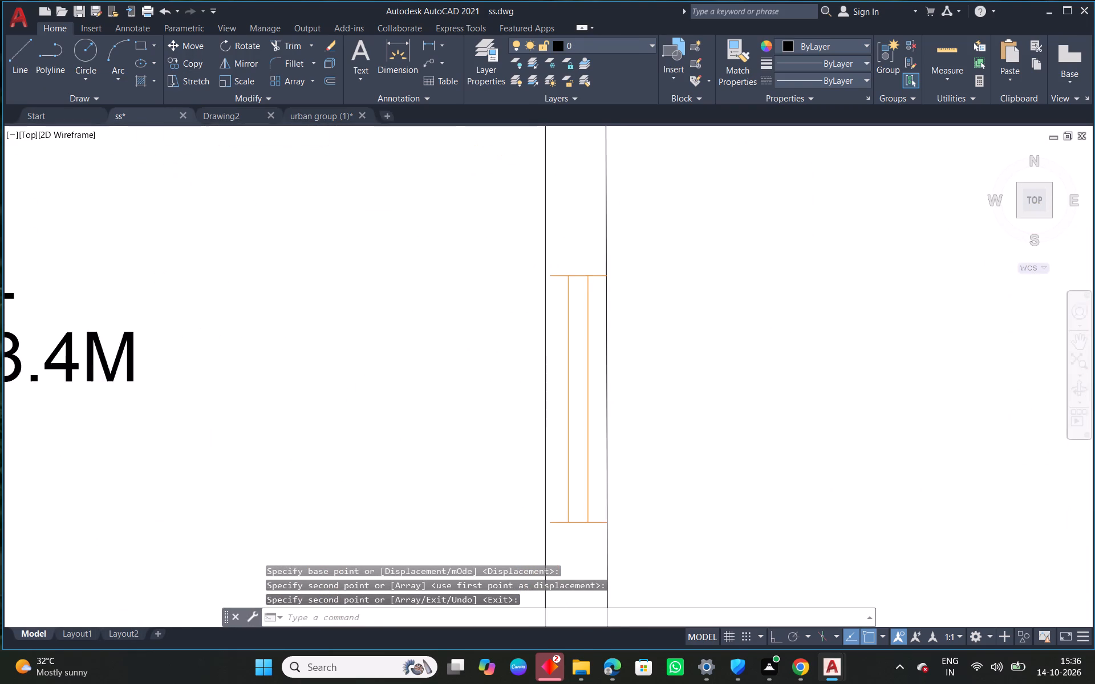
middle_click_drag(682, 432, 701, 280)
right_click(690, 329)
left_click(773, 346)
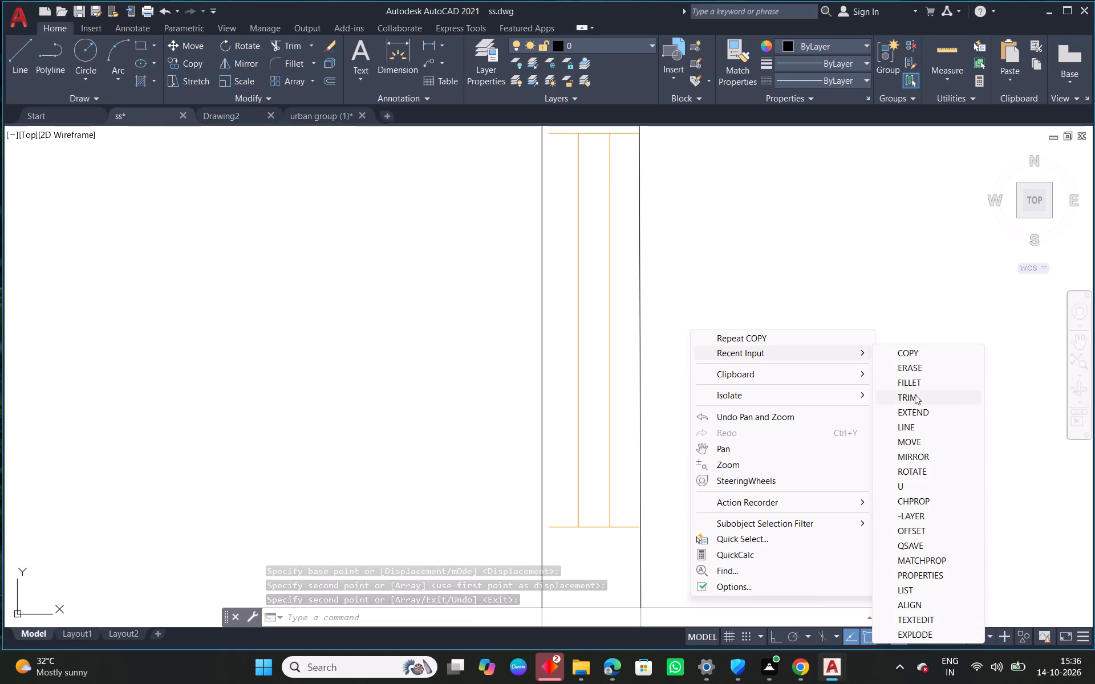
left_click(942, 413)
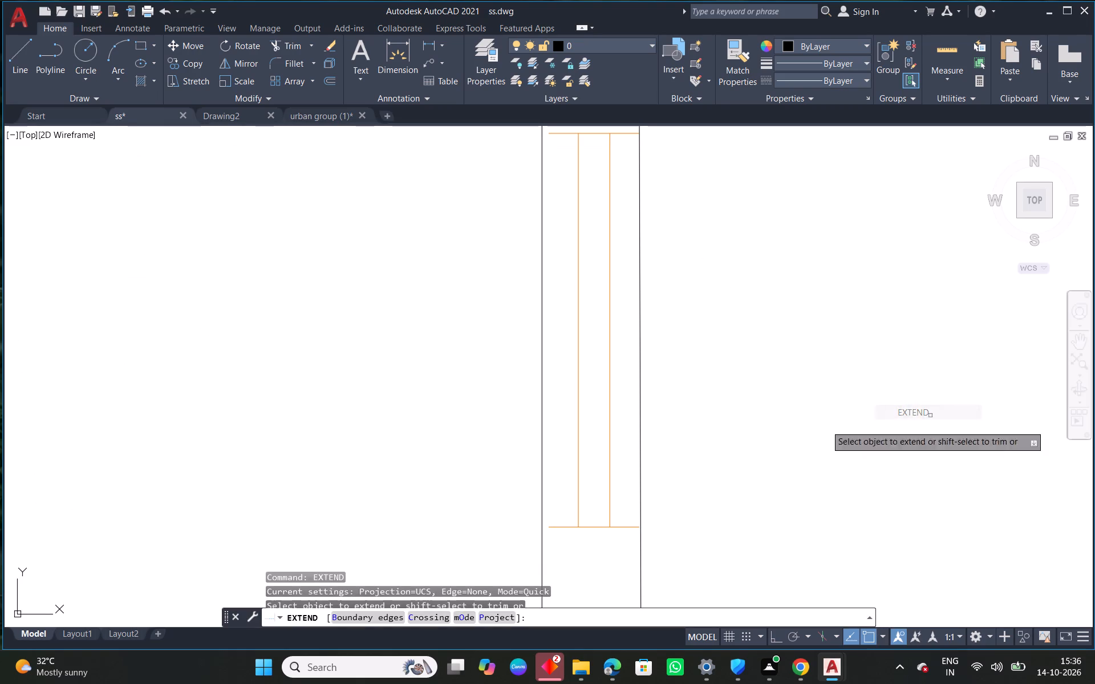
left_click_drag(571, 508, 565, 541)
middle_click_drag(714, 284, 701, 510)
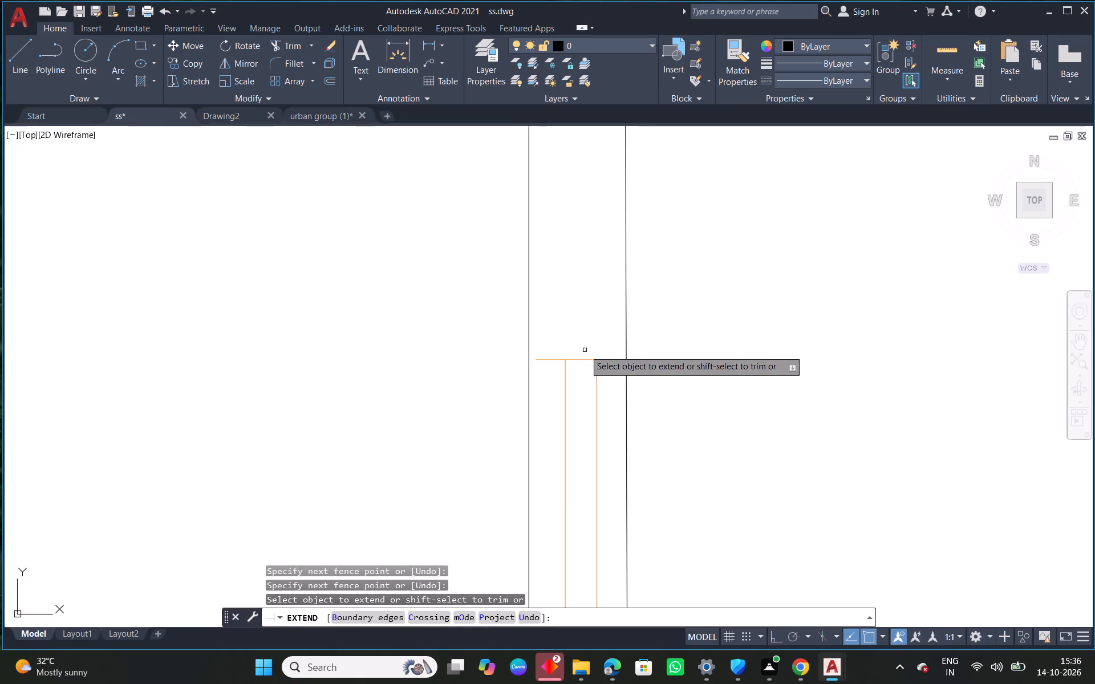
left_click_drag(552, 326, 561, 404)
right_click(612, 296)
left_click(693, 304)
Fillet the outer line of the kitchen's lower wall with the outer line of the hall and kitchen side wall at radius 0.
scroll(645, 302, "down", 1)
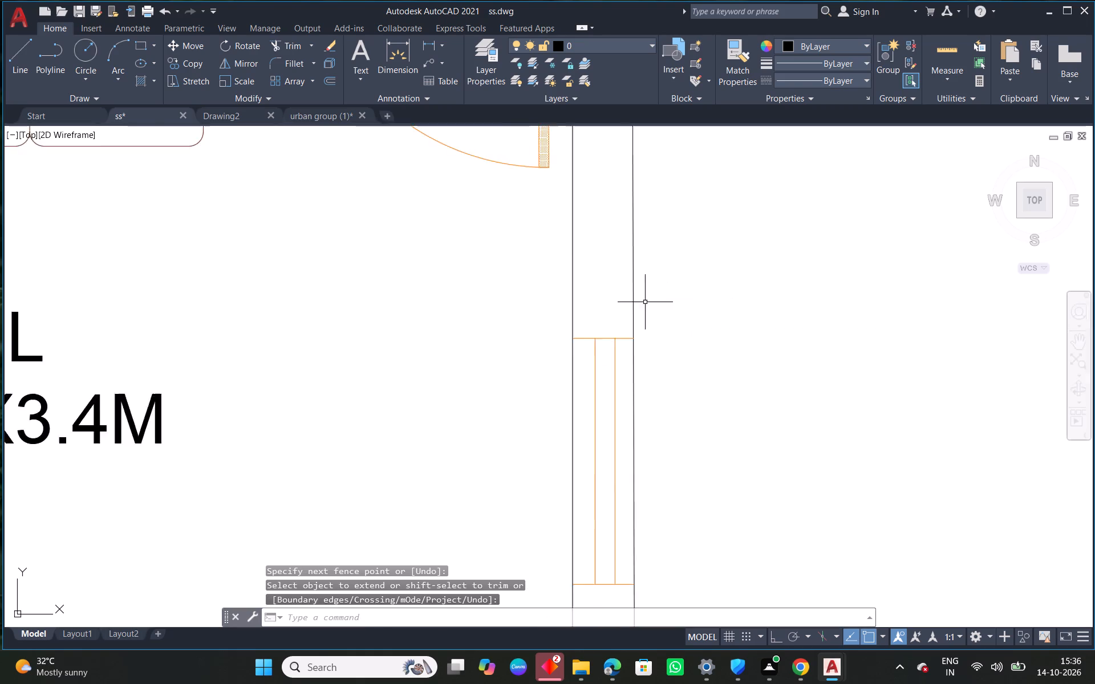
scroll(640, 300, "down", 4)
middle_click_drag(723, 439, 730, 390)
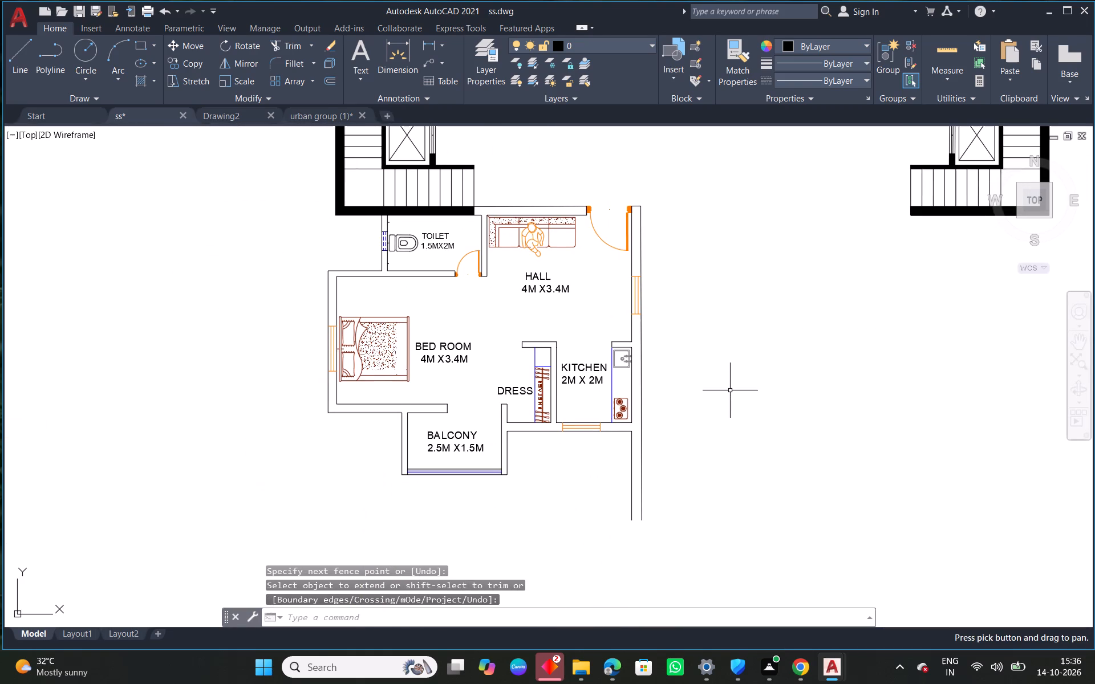
middle_click_drag(726, 429, 723, 377)
right_click(694, 324)
left_click(768, 349)
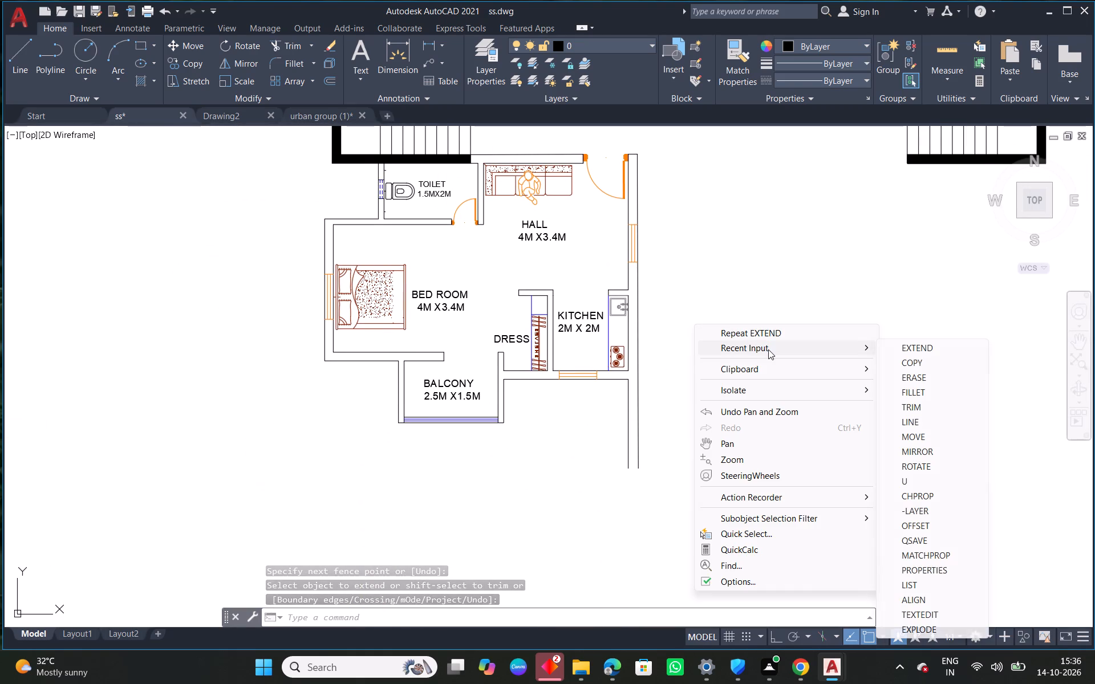
left_click(915, 397)
left_click(619, 381)
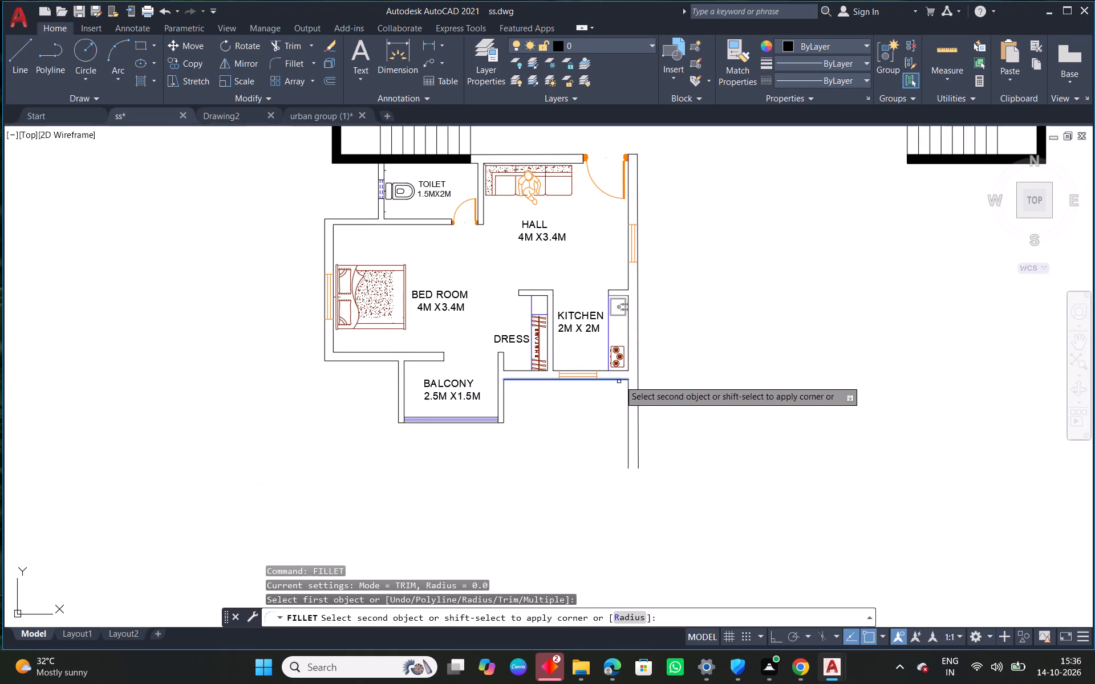
left_click(637, 372)
Trim away the leftover inner wall line running below the kitchen's outer corner.
right_click(677, 366)
left_click(756, 396)
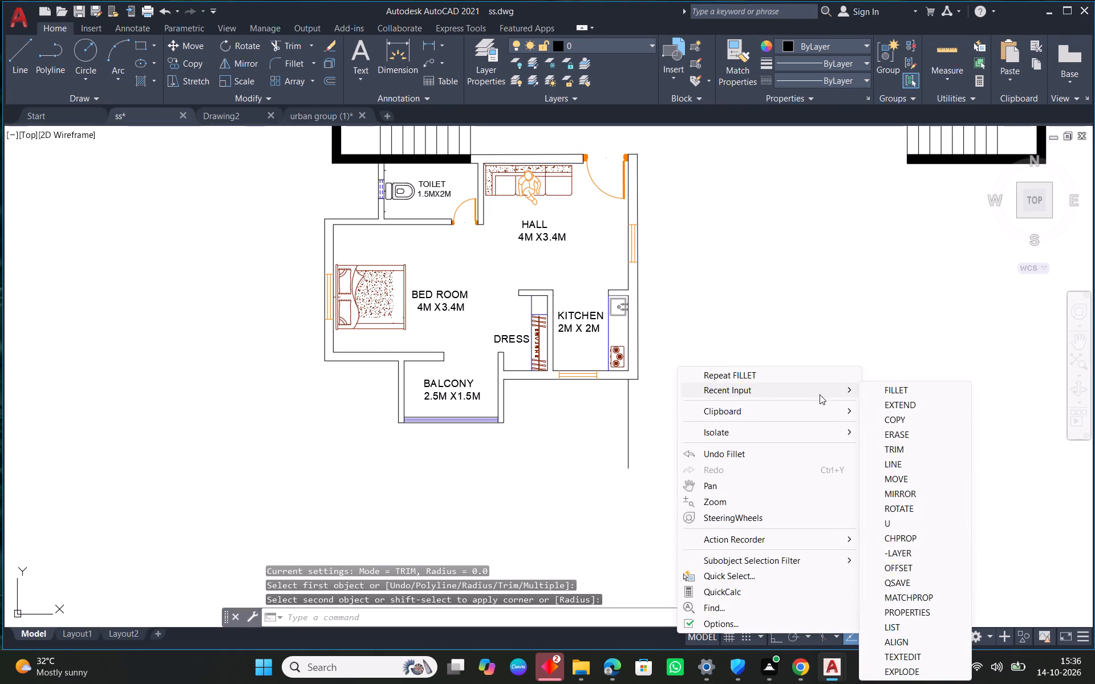
left_click(905, 449)
left_click_drag(705, 412, 510, 390)
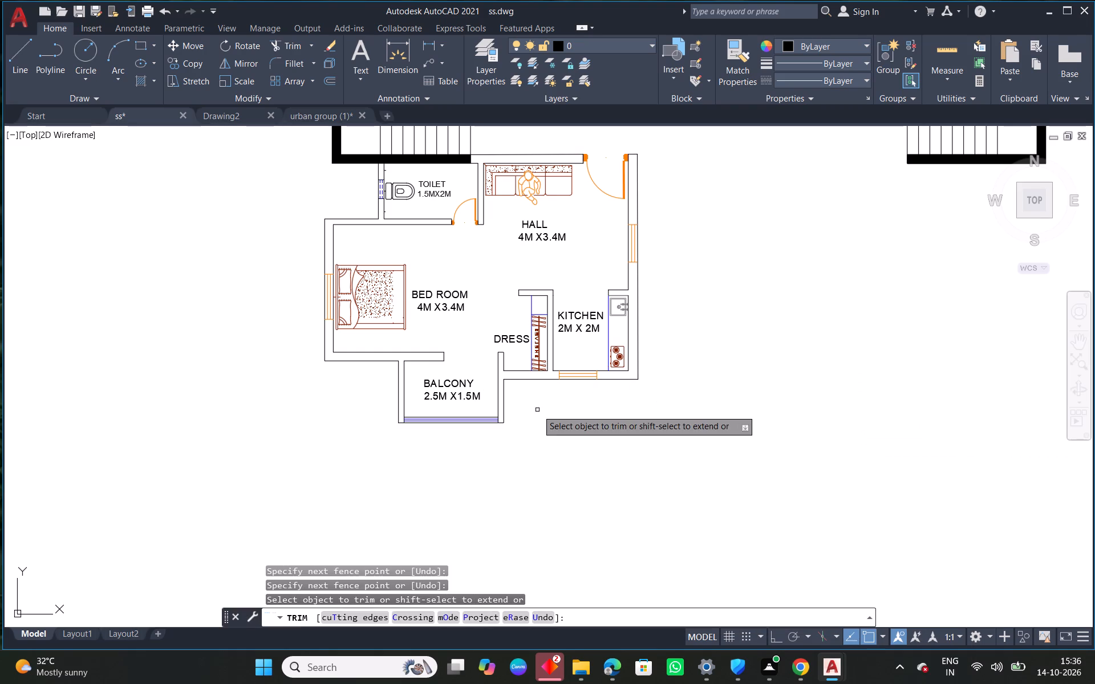
right_click(555, 407)
left_click(640, 422)
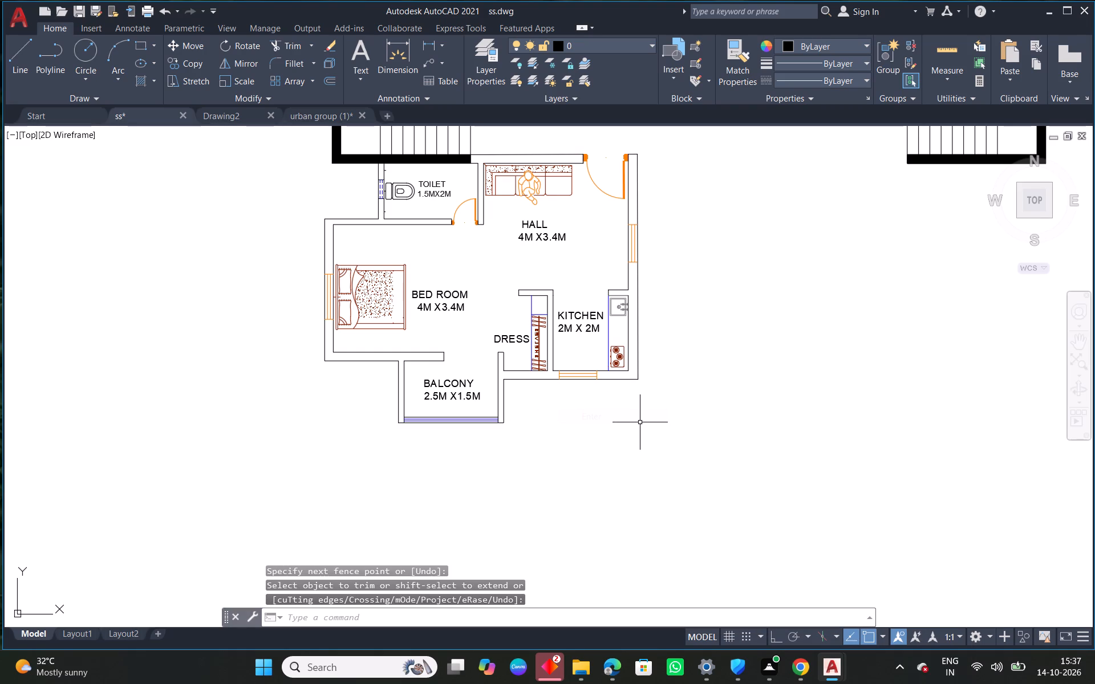
Compare the lower flat's completed outline with the stair core and the finished upper flat.
middle_click_drag(616, 385, 760, 389)
middle_click_drag(697, 442, 626, 426)
middle_click_drag(593, 473, 756, 513)
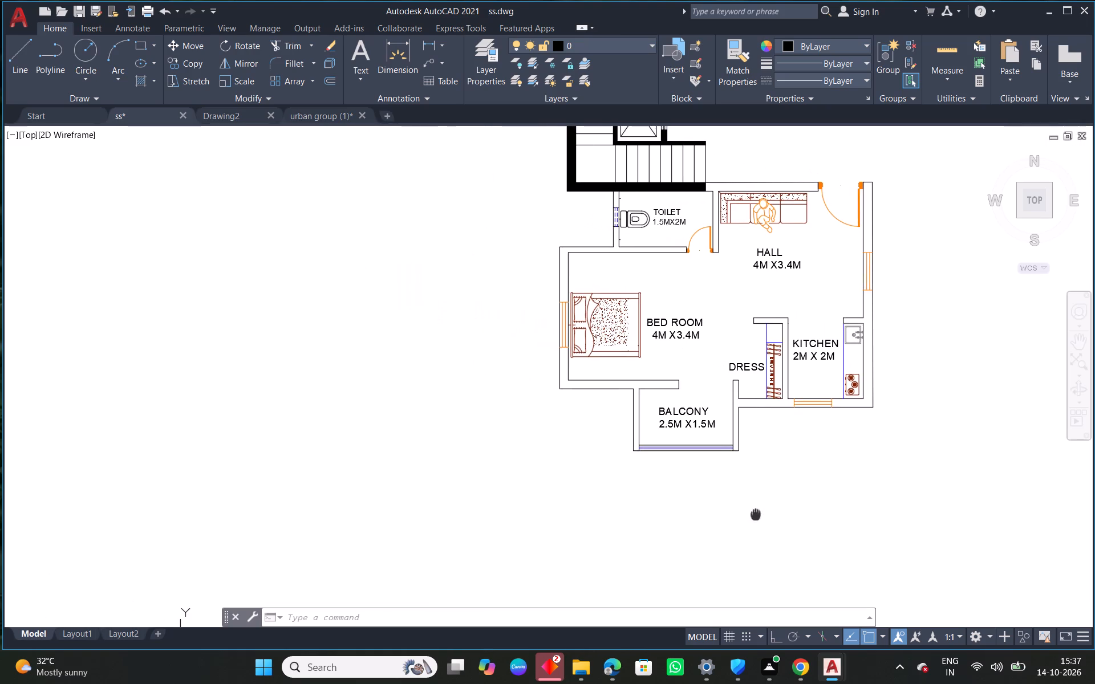
middle_click_drag(756, 513, 757, 513)
middle_click_drag(598, 337, 681, 468)
middle_click_drag(620, 295, 622, 383)
middle_click_drag(728, 416, 719, 394)
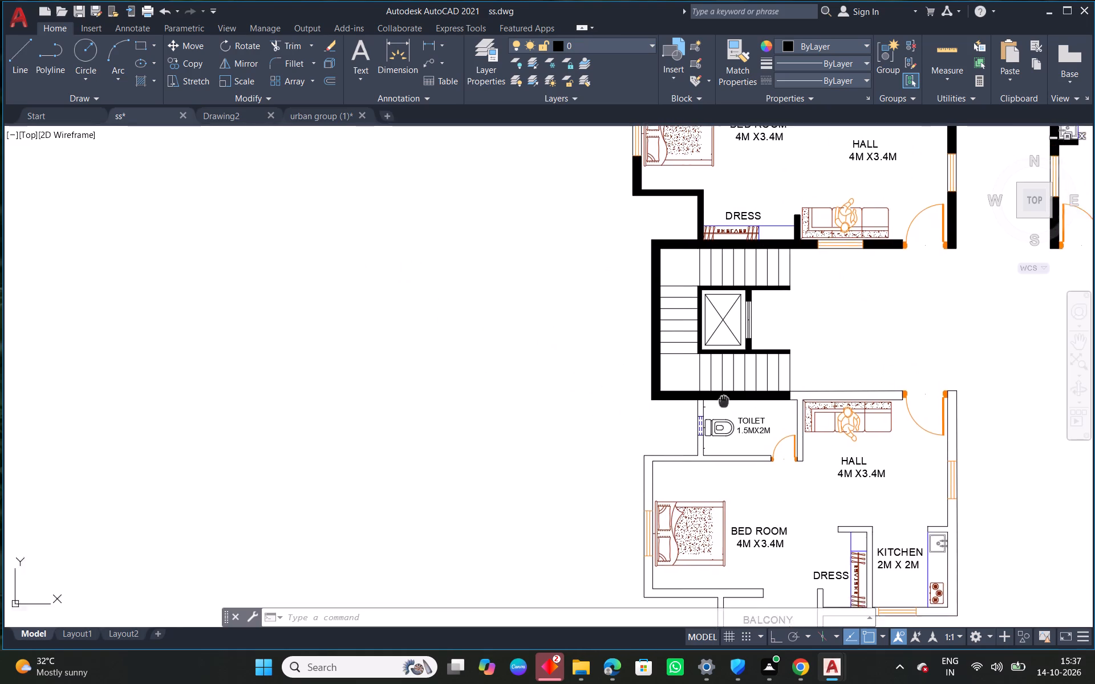
middle_click_drag(719, 394, 550, 234)
Hatch all the lower flat's wall outlines around the toilet, bedroom, balcony, dress, kitchen and hall with the solid pattern.
right_click(379, 231)
left_click(459, 259)
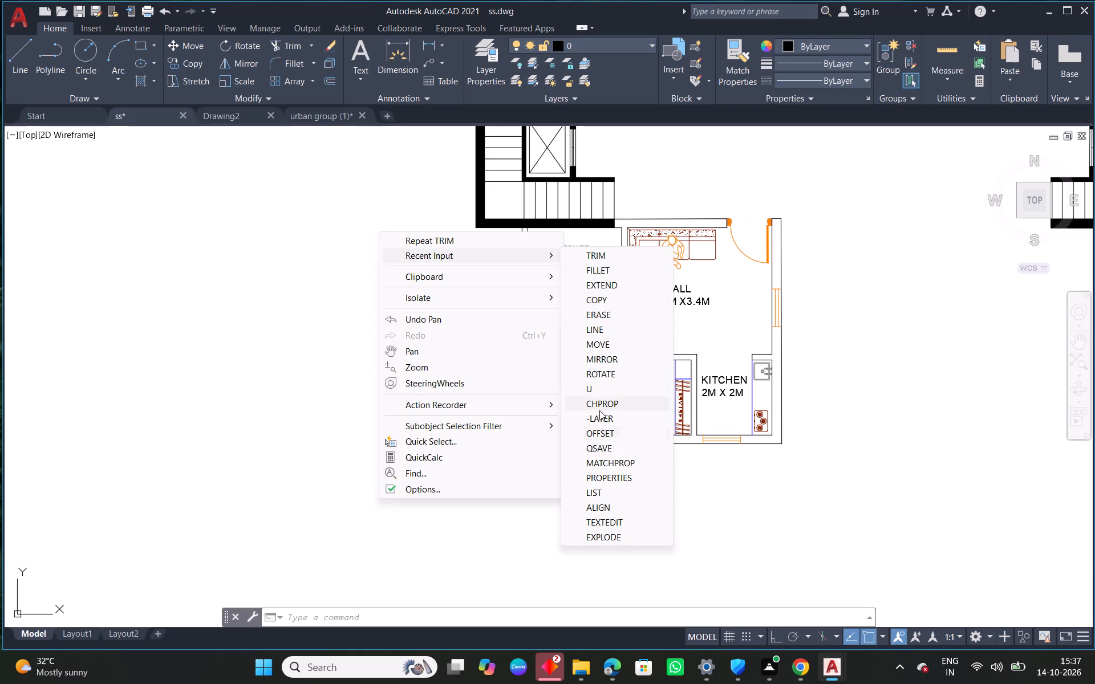
left_click(513, 612)
key("h")
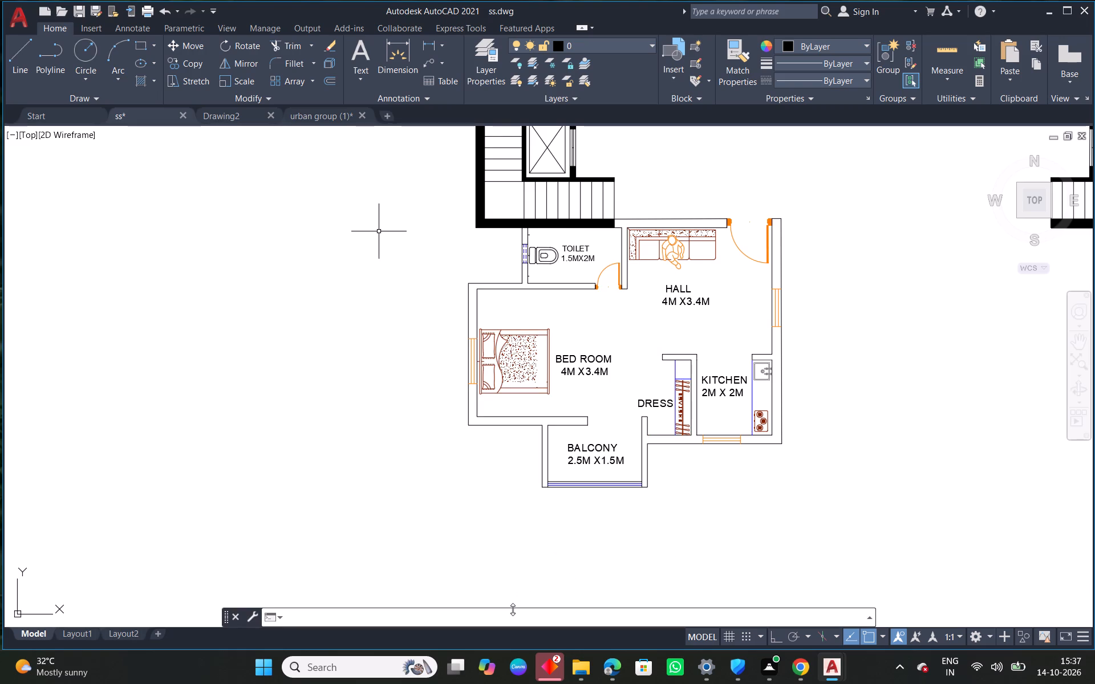
left_click(308, 466)
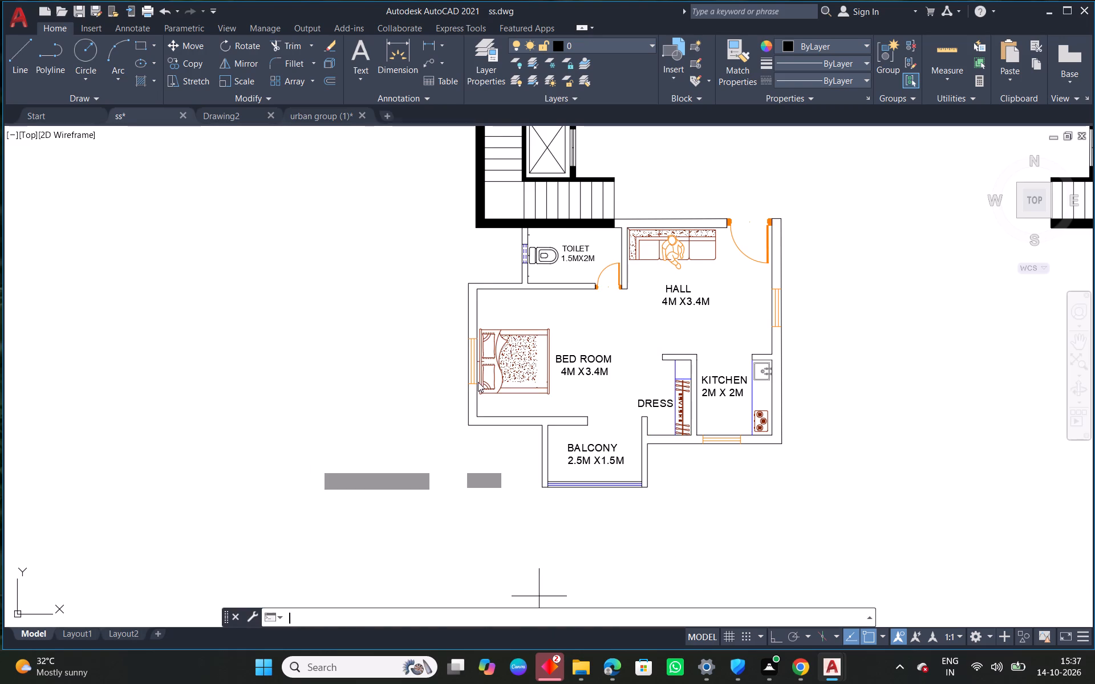
left_click(471, 299)
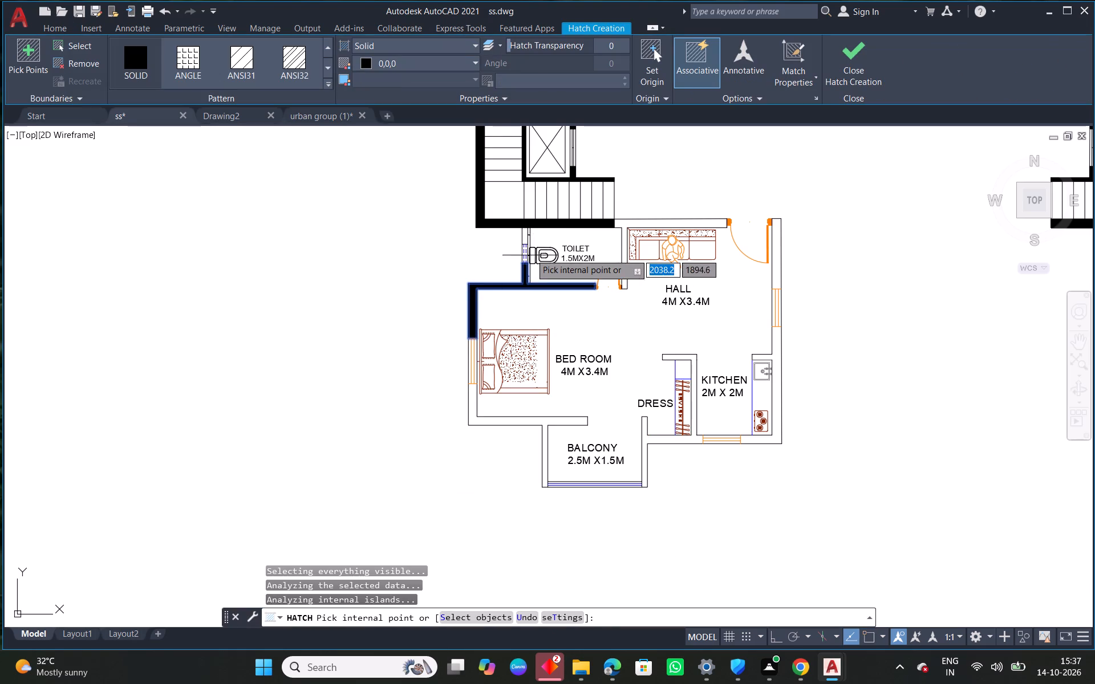
left_click(525, 234)
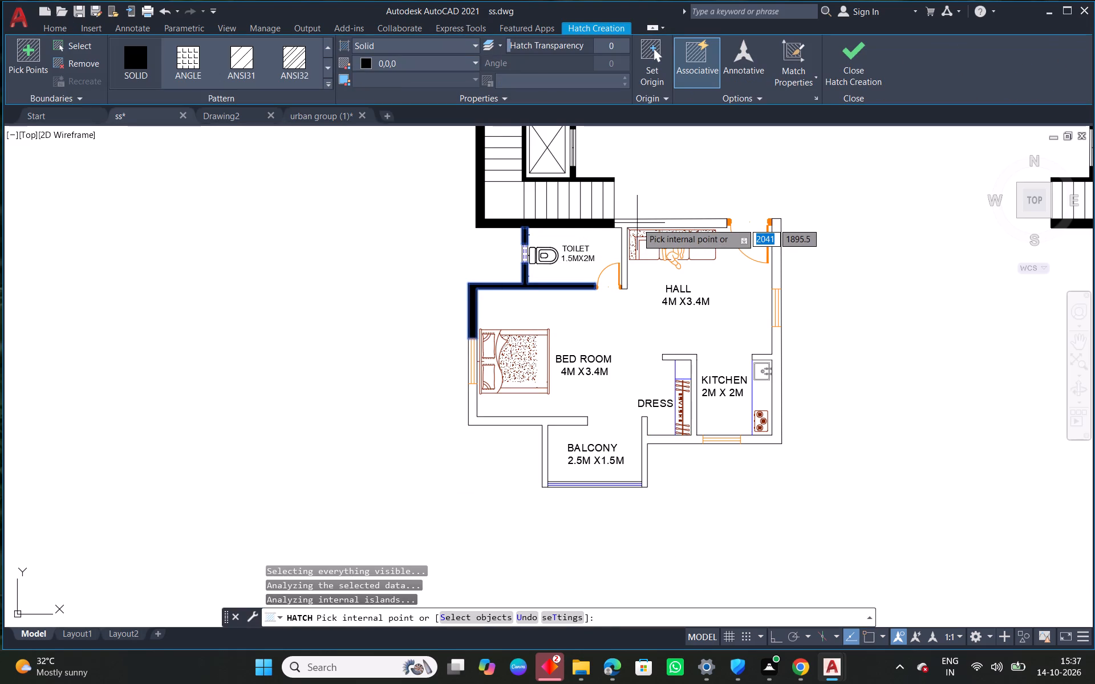
left_click(637, 223)
left_click(476, 418)
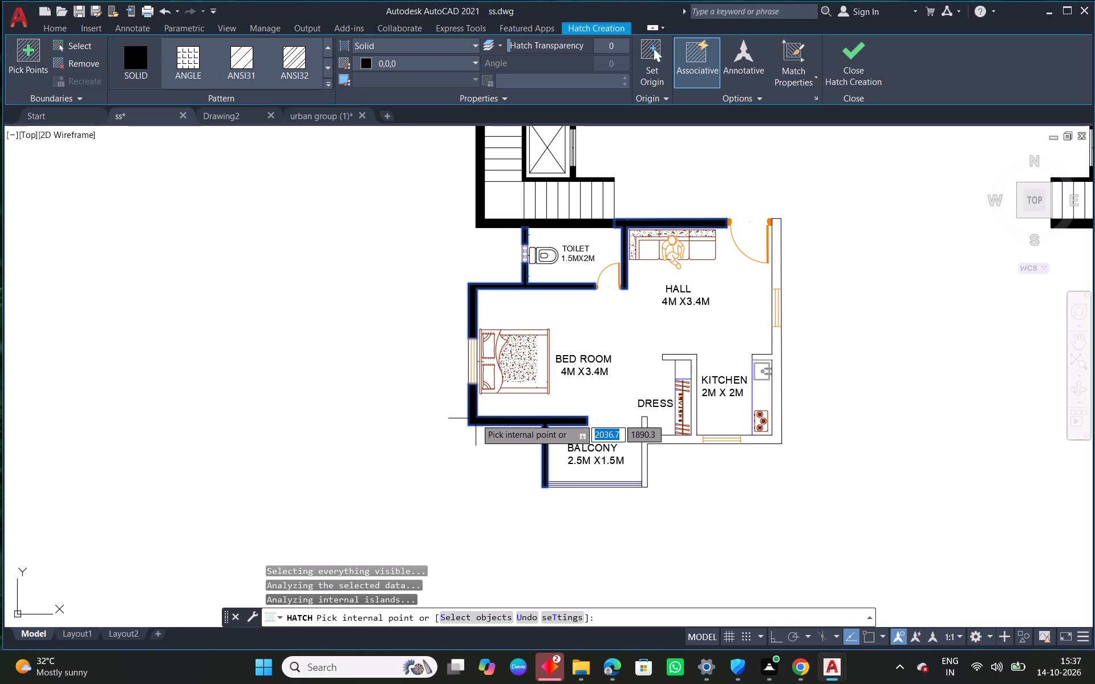
left_click(645, 439)
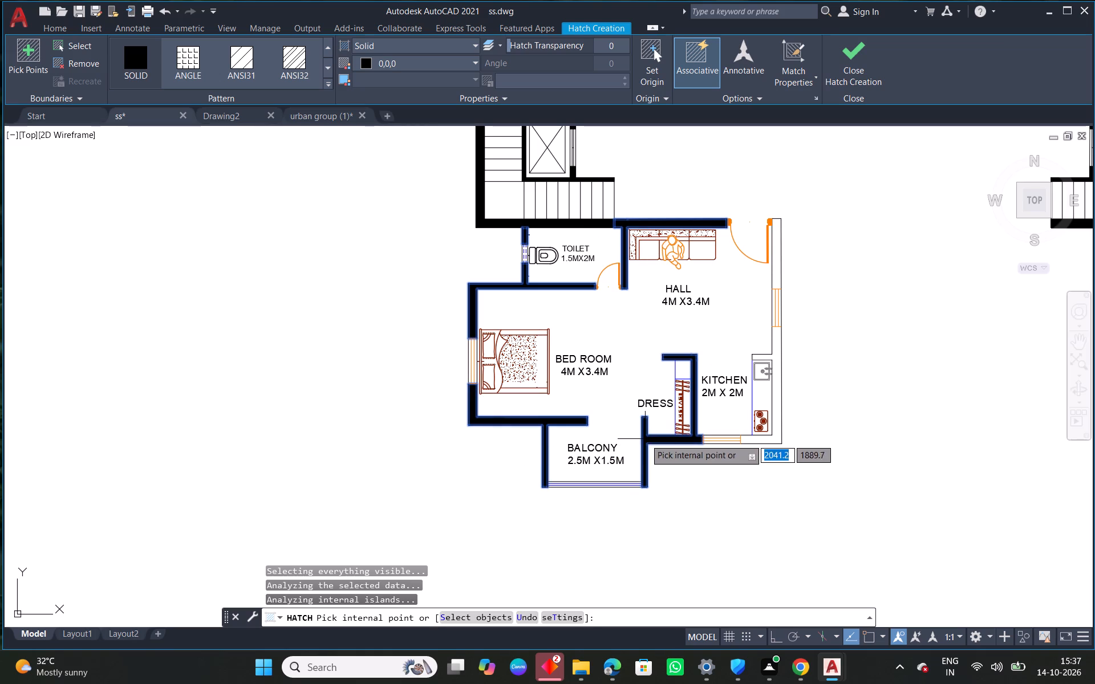
left_click(769, 440)
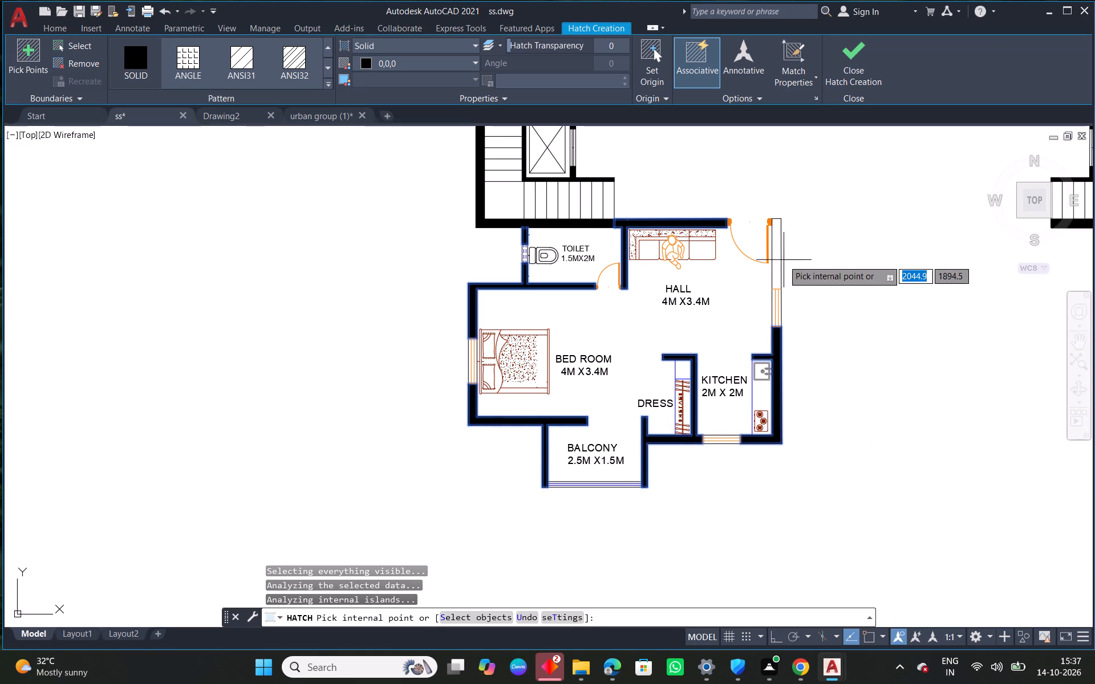
left_click(774, 264)
scroll(849, 389, "down", 1)
middle_click_drag(849, 389, 789, 418)
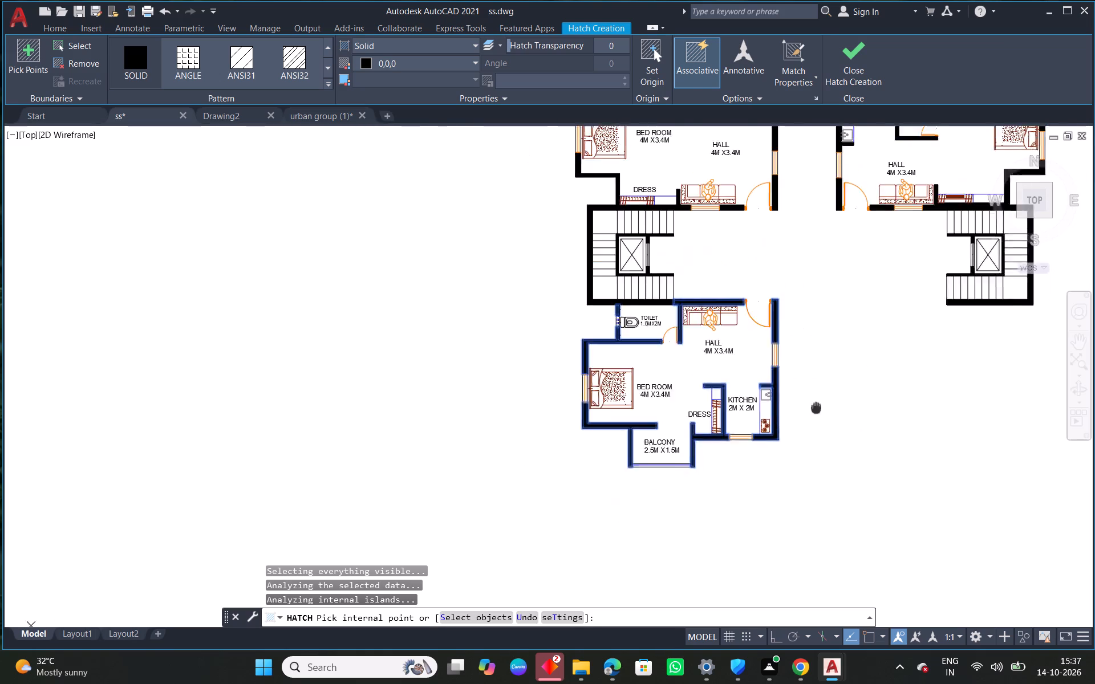
middle_click_drag(789, 418, 643, 474)
right_click(657, 441)
left_click(705, 239)
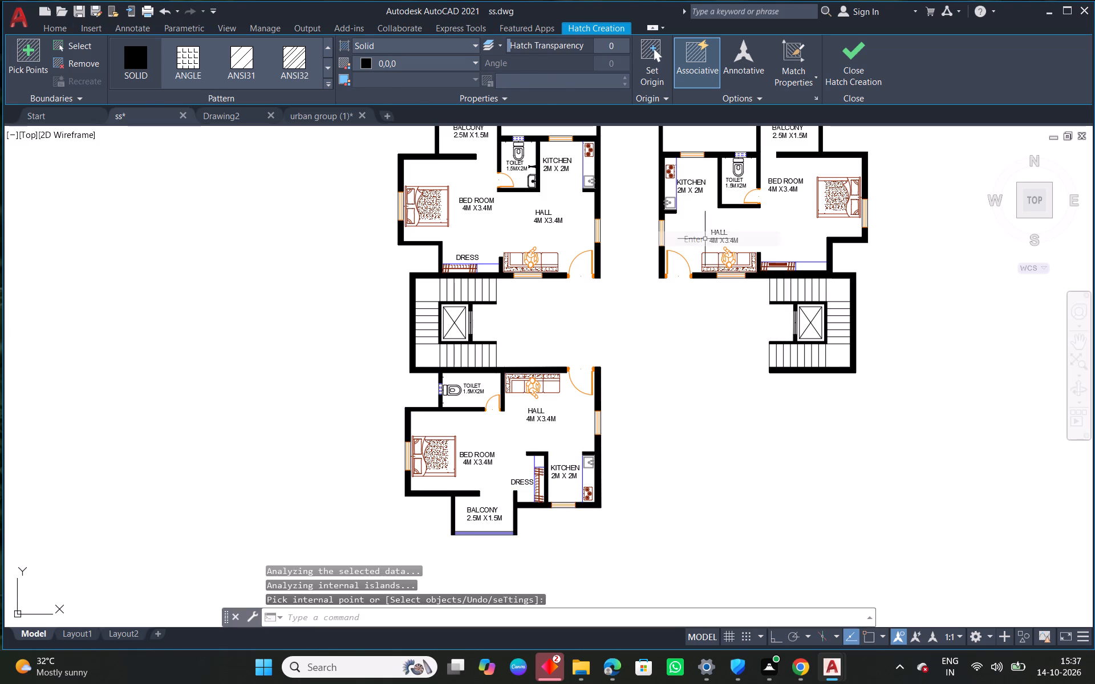
Save the drawing with the lower flat's hatched walls.
middle_click_drag(716, 465, 619, 493)
middle_click_drag(676, 494, 629, 484)
scroll(624, 495, "down", 1)
left_click_drag(719, 204, 701, 231)
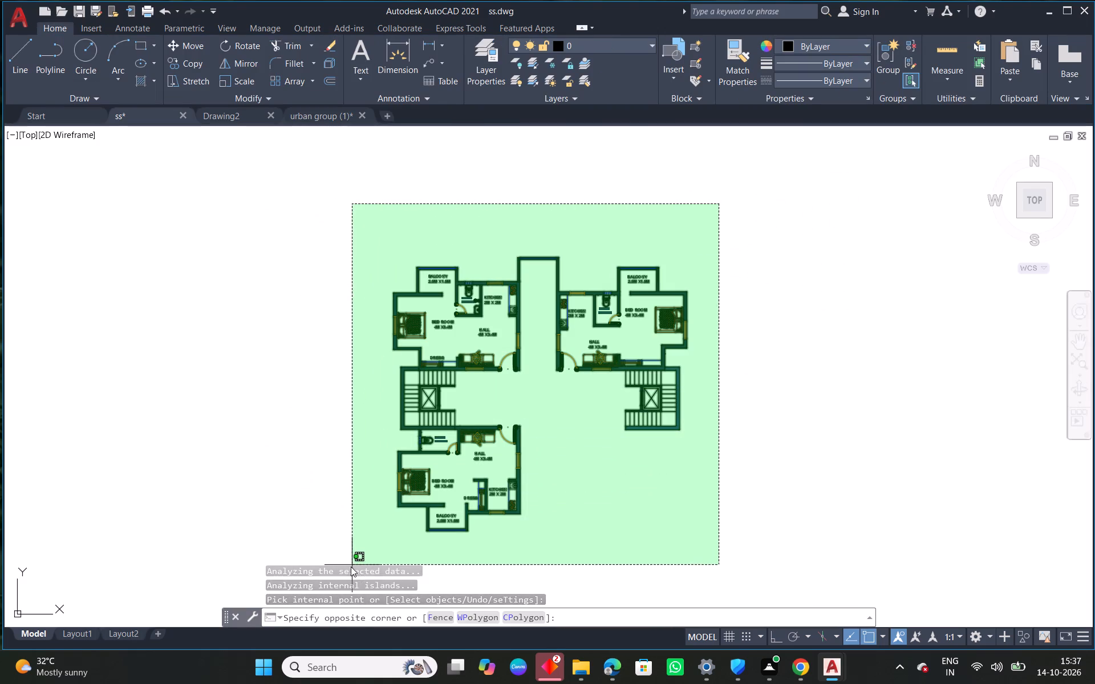
left_click(351, 567)
left_click(363, 537)
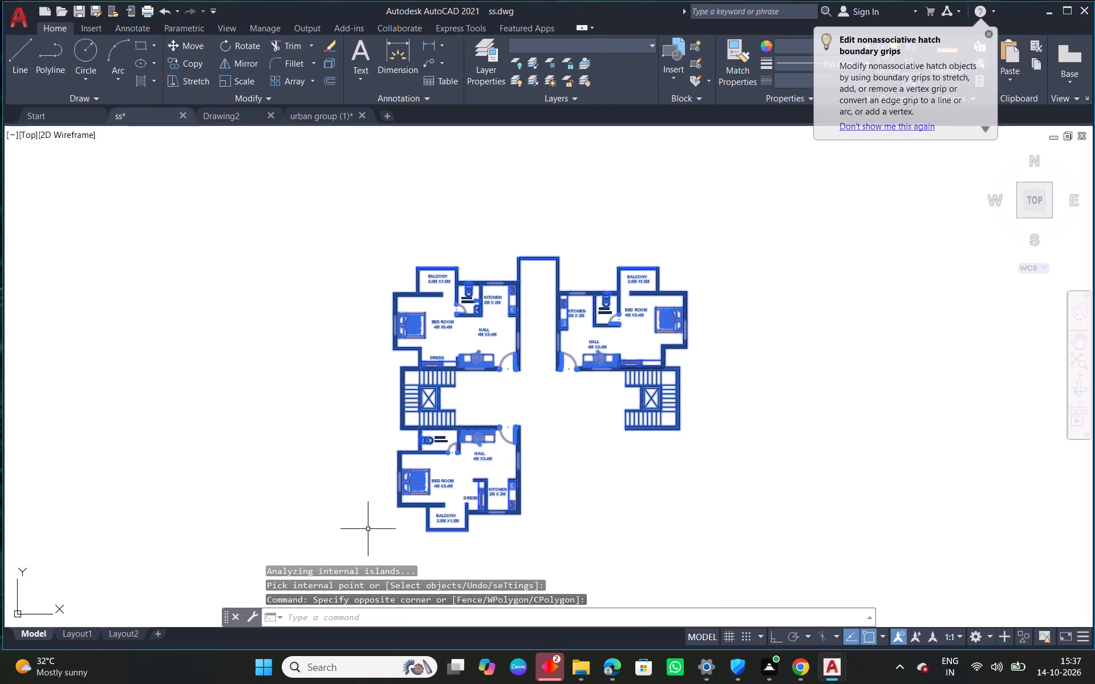
key("ctrl+s")
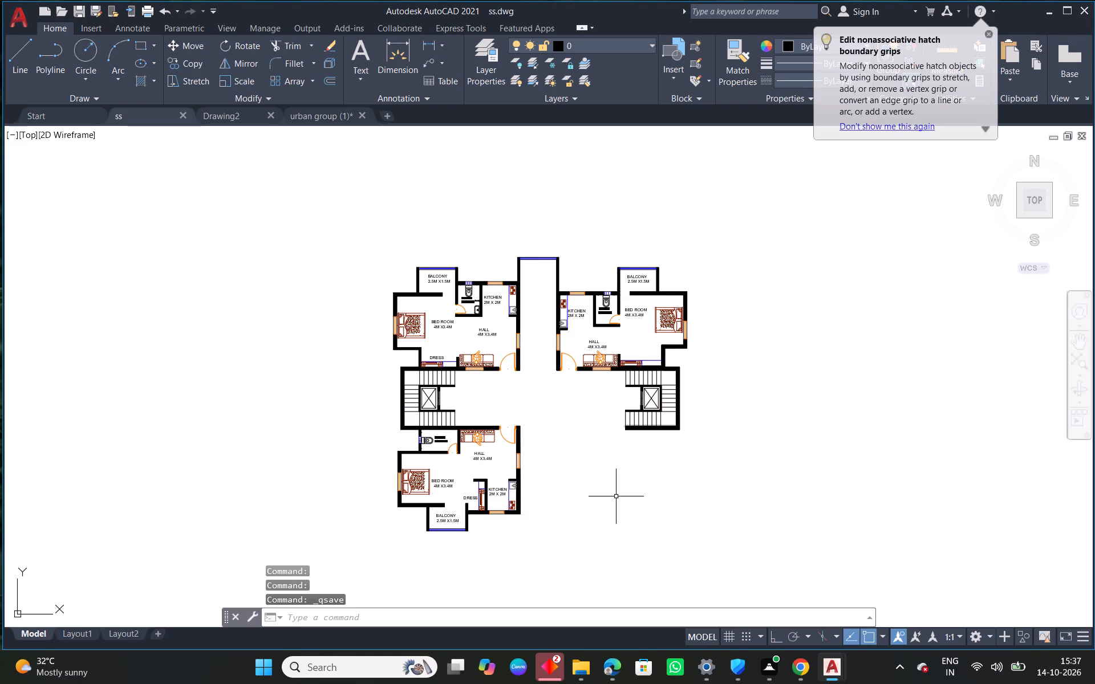
Copy the upper-left flat's BALCONY 2.5M X1.5M label into the outer end of the passage between the two upper flats.
middle_click_drag(590, 469, 551, 450)
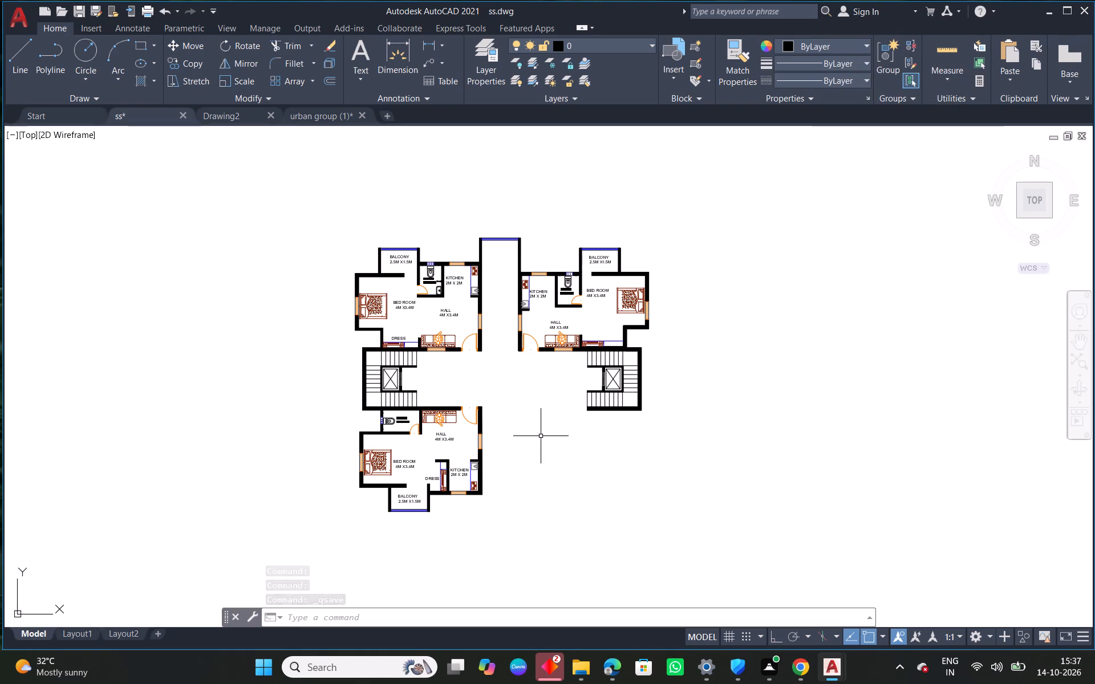
scroll(416, 238, "up", 2)
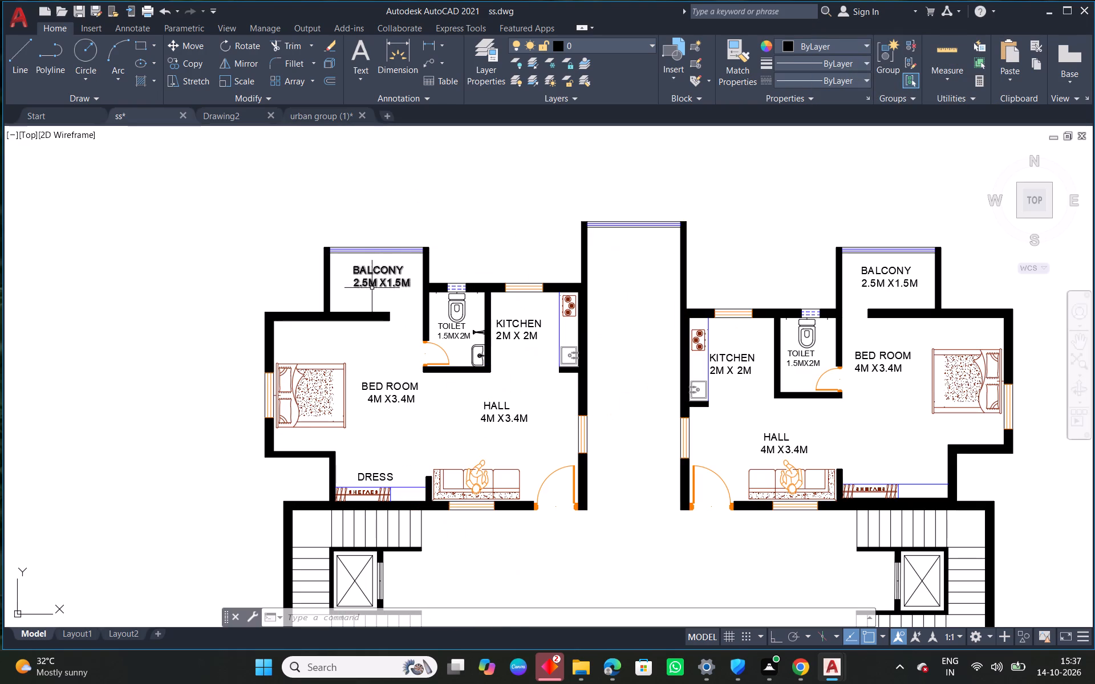
left_click(382, 274)
left_click(189, 62)
left_click(355, 278)
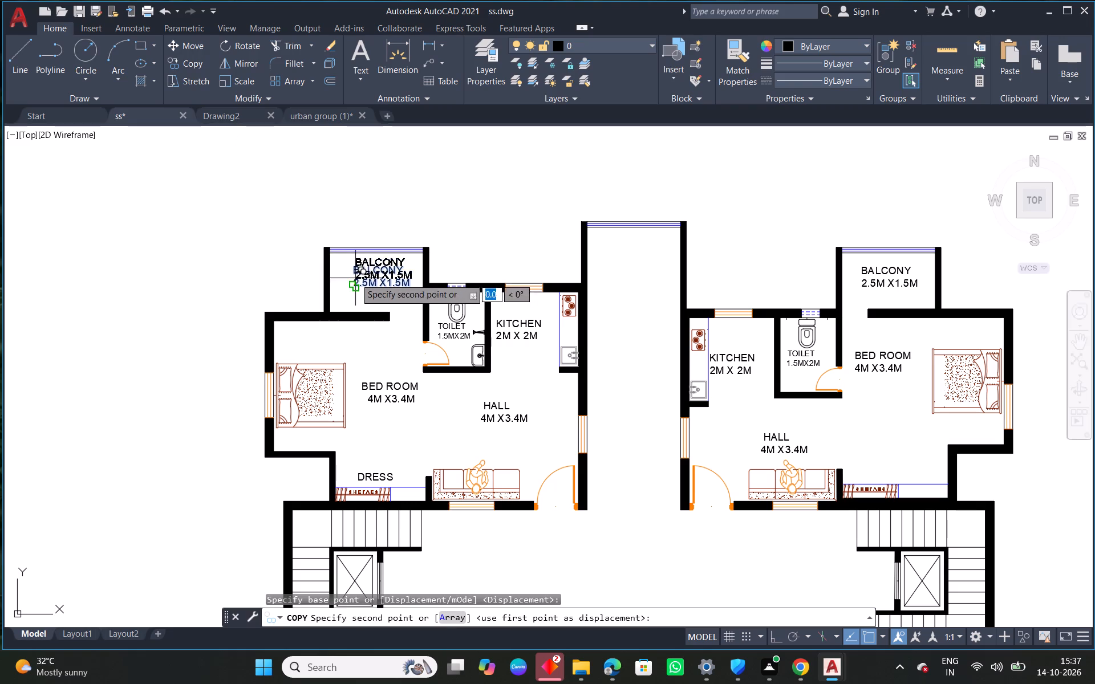
scroll(606, 270, "up", 1)
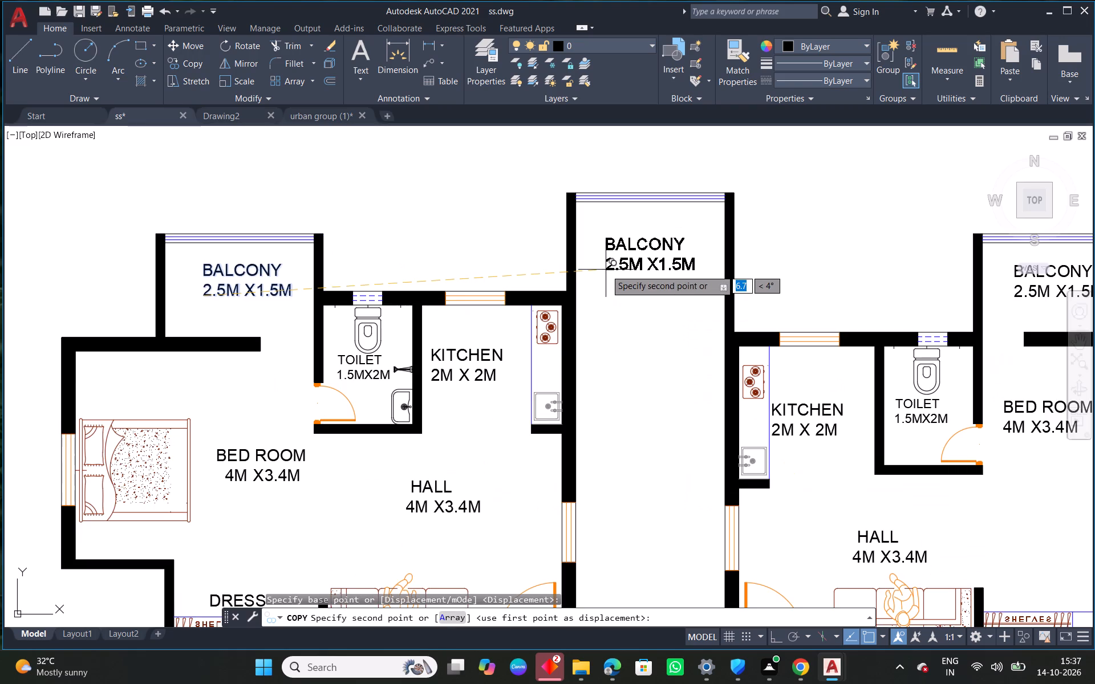
left_click(611, 272)
right_click(611, 272)
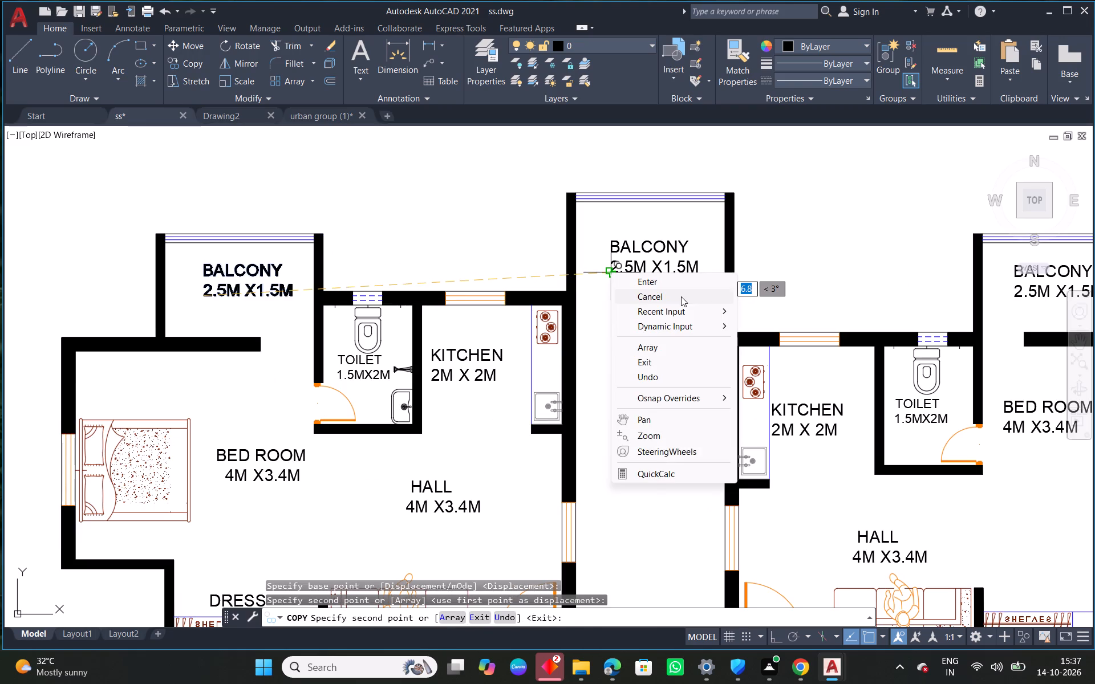
left_click(681, 296)
With Ortho on, draw a line about 12.5 units down from the upper-right flat's outer bedroom corner, continuing across to the lower balcony's outer corner.
scroll(661, 307, "down", 2)
middle_click_drag(788, 471, 691, 381)
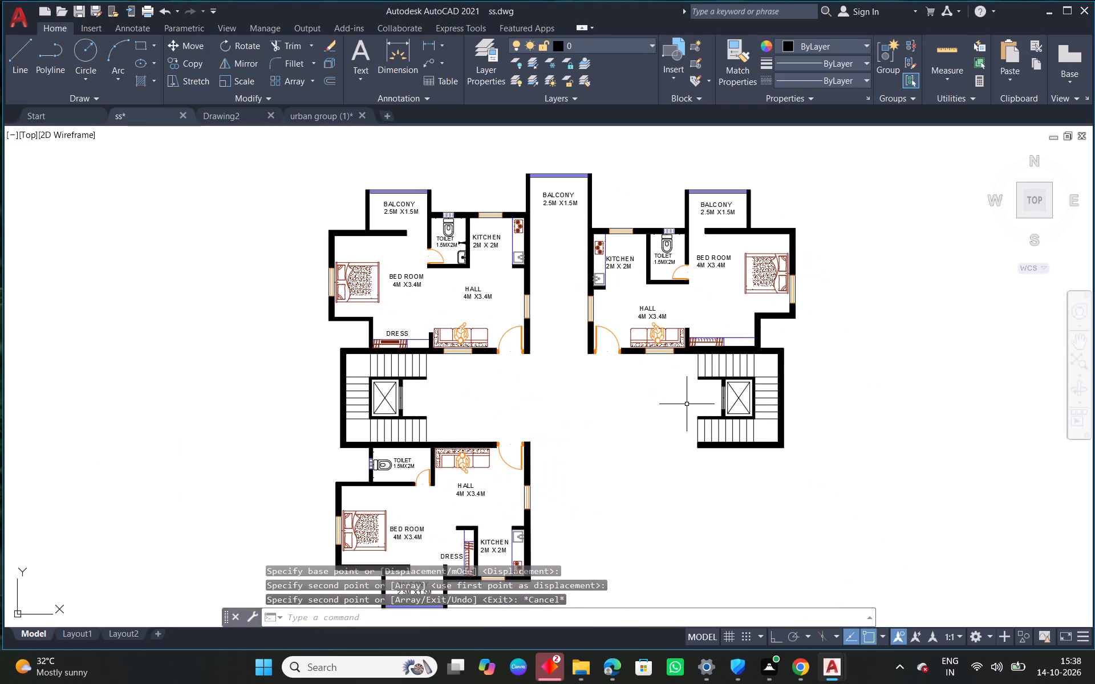
middle_click_drag(900, 510, 782, 461)
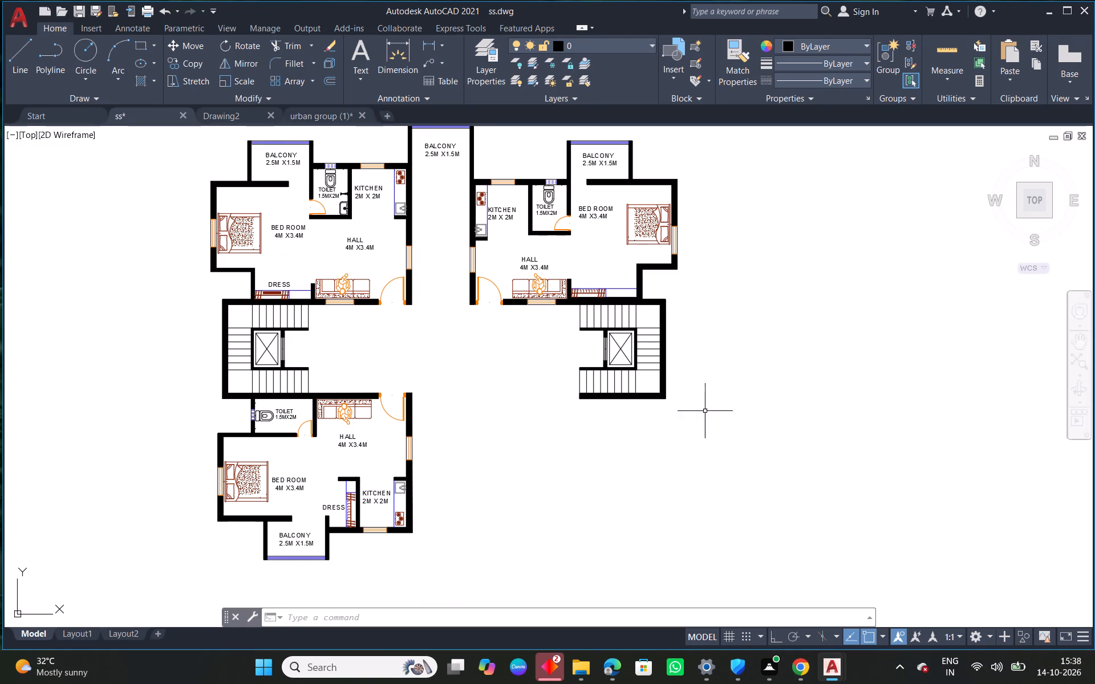
left_click(16, 58)
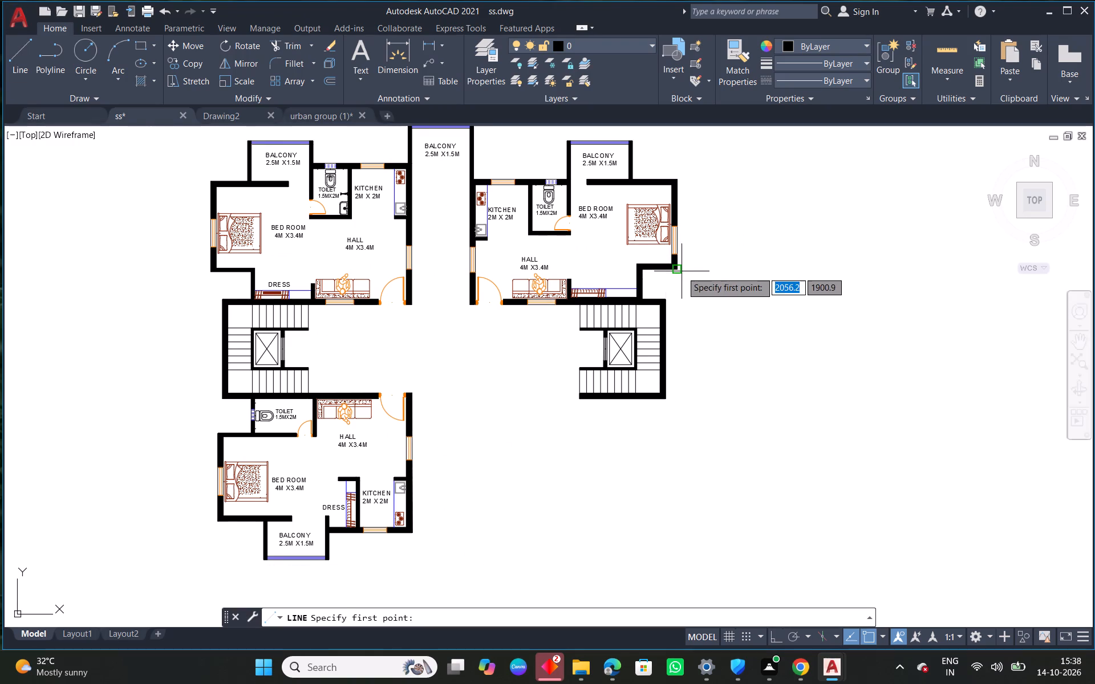
left_click(680, 271)
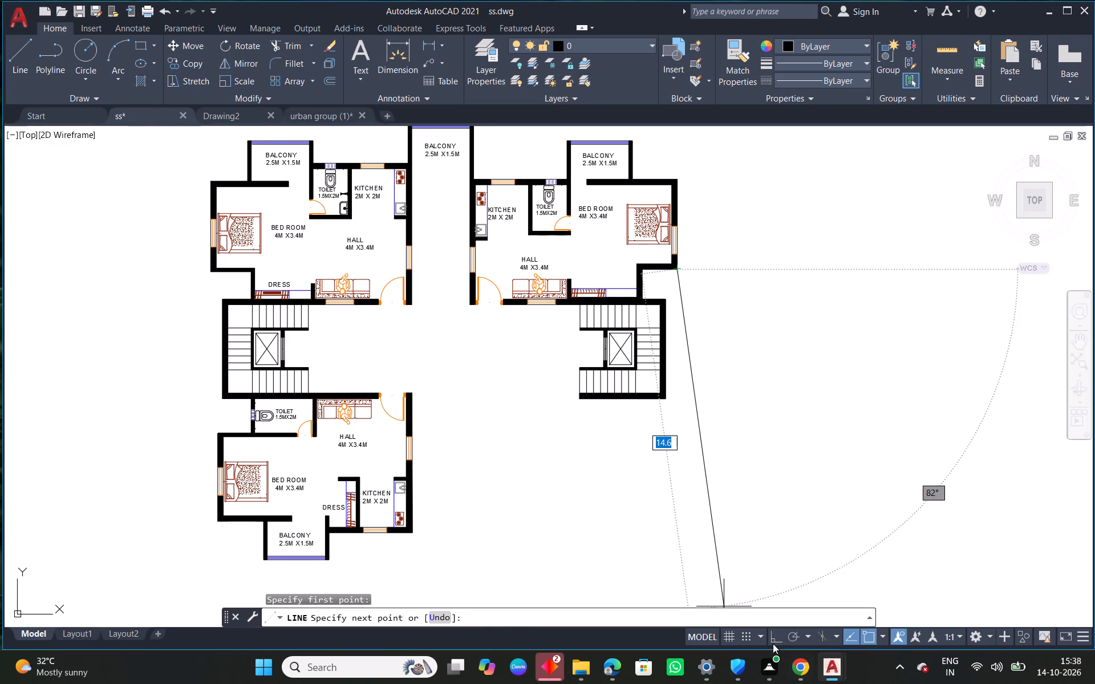
left_click(774, 641)
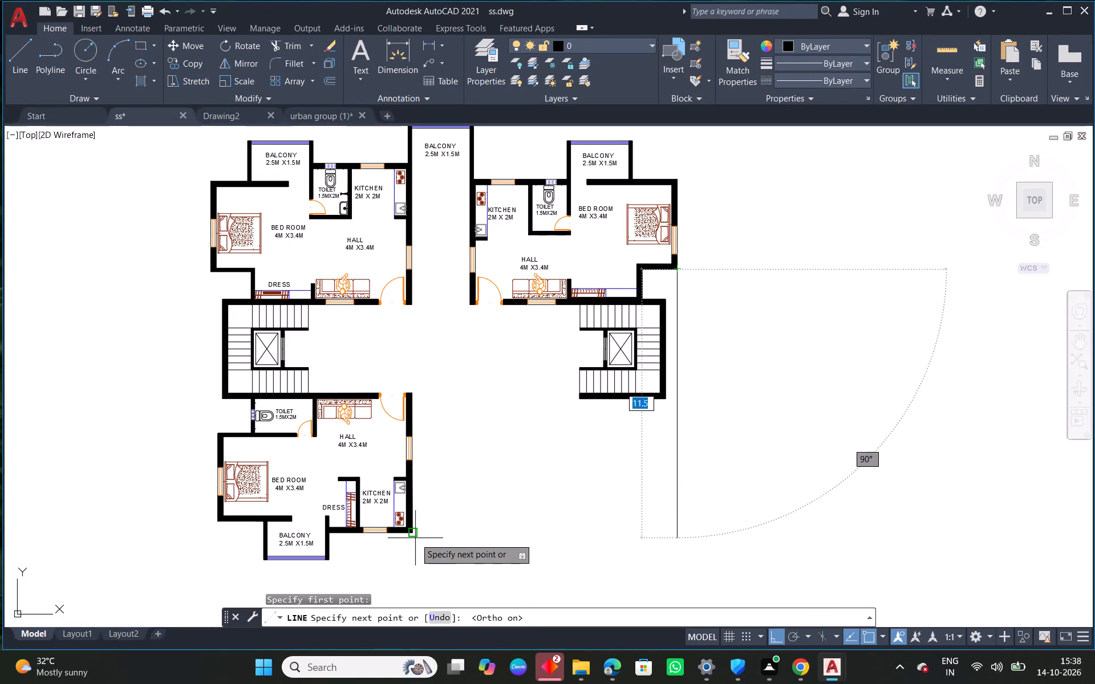
middle_click_drag(673, 550, 724, 443)
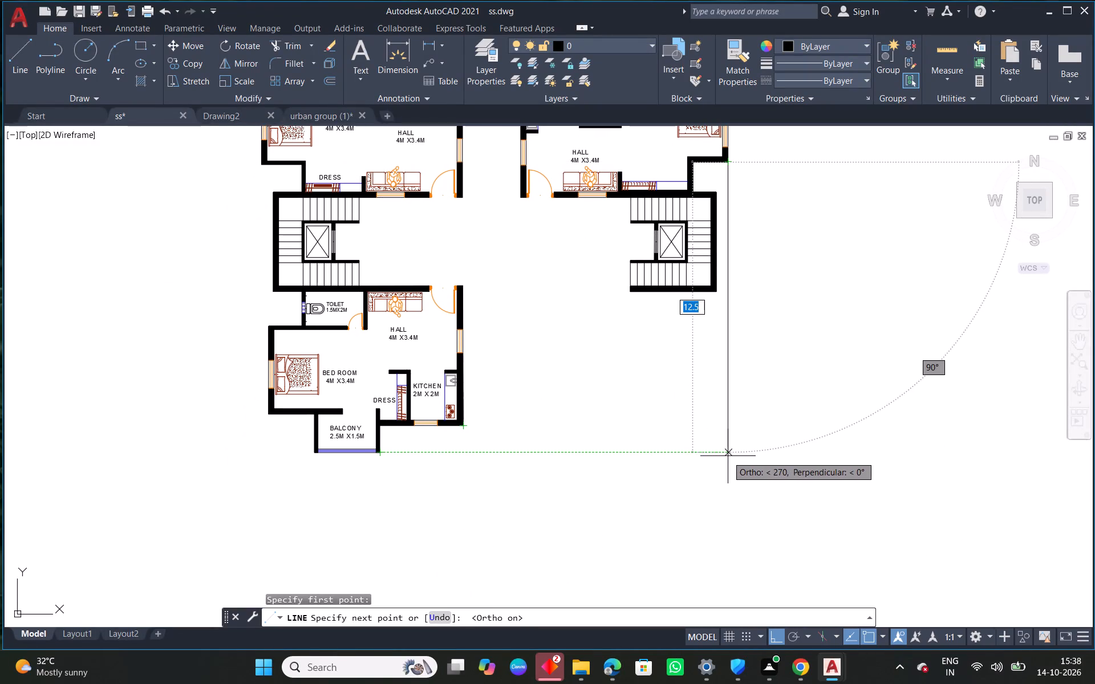
left_click(731, 455)
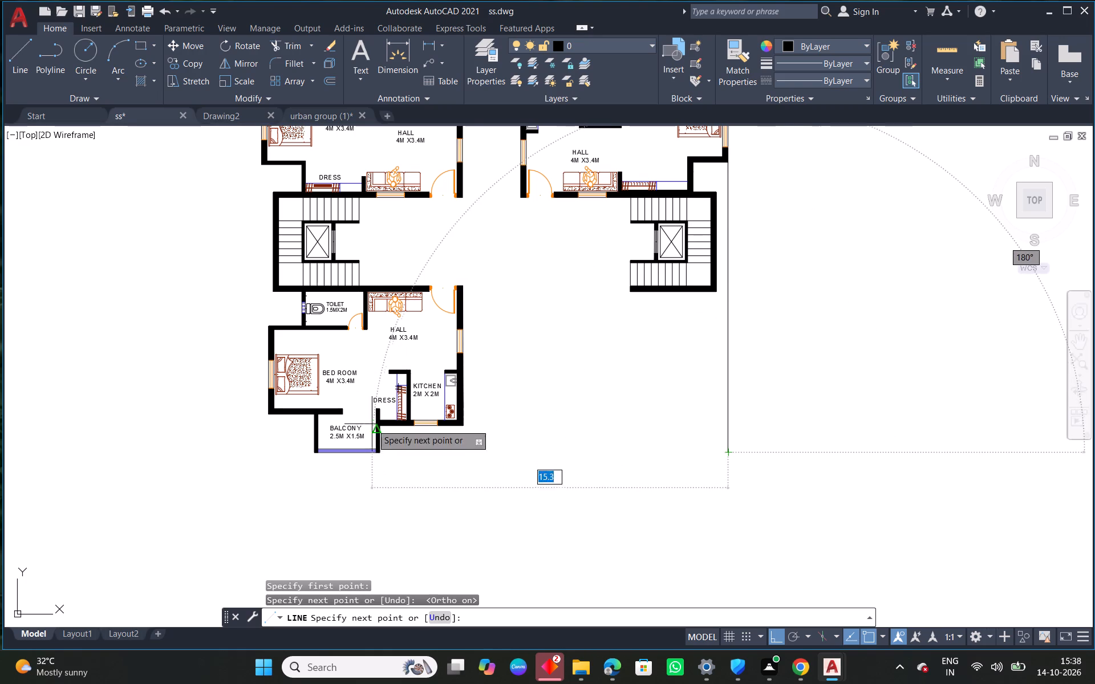
scroll(379, 454, "up", 4)
left_click(379, 454)
right_click(379, 454)
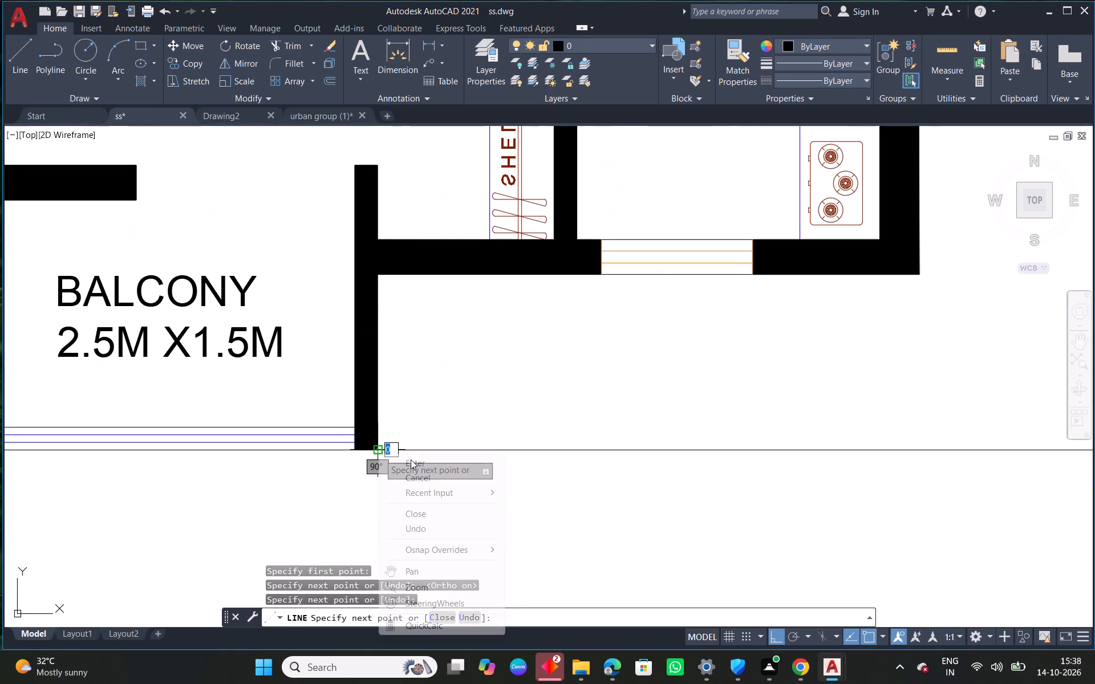
left_click(418, 467)
Draw a vertical line from the passage-side corner of the upper-right flat's hall wall down to the lower horizontal boundary line.
scroll(513, 436, "down", 4)
middle_click_drag(679, 437, 451, 447)
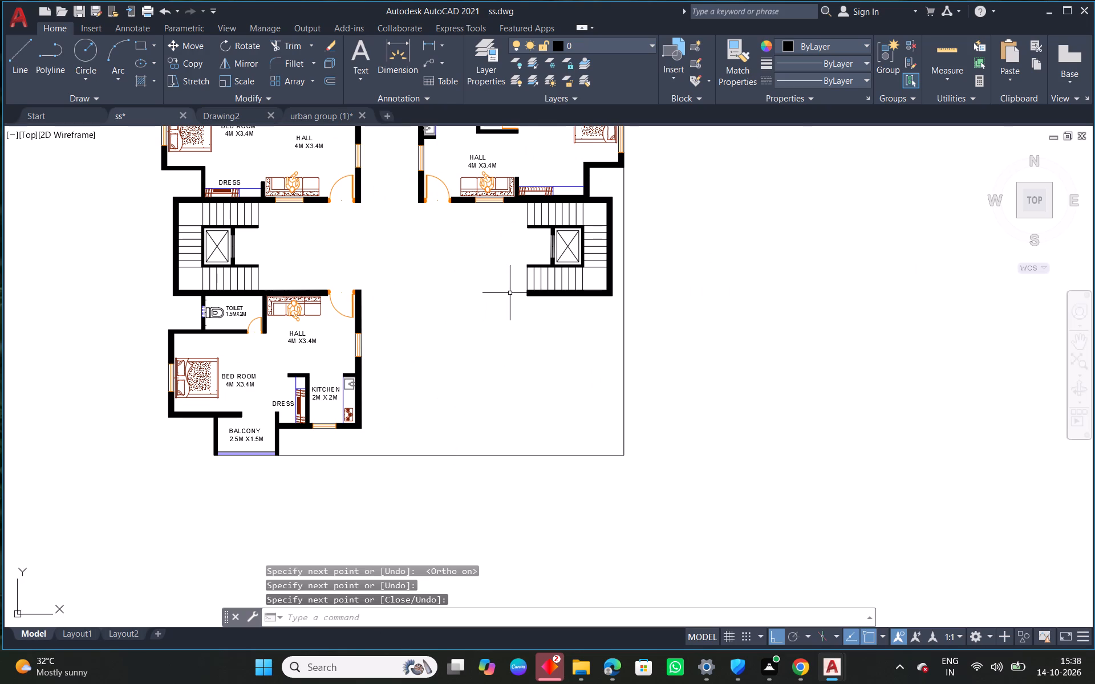
right_click(416, 258)
left_click(472, 270)
left_click(415, 205)
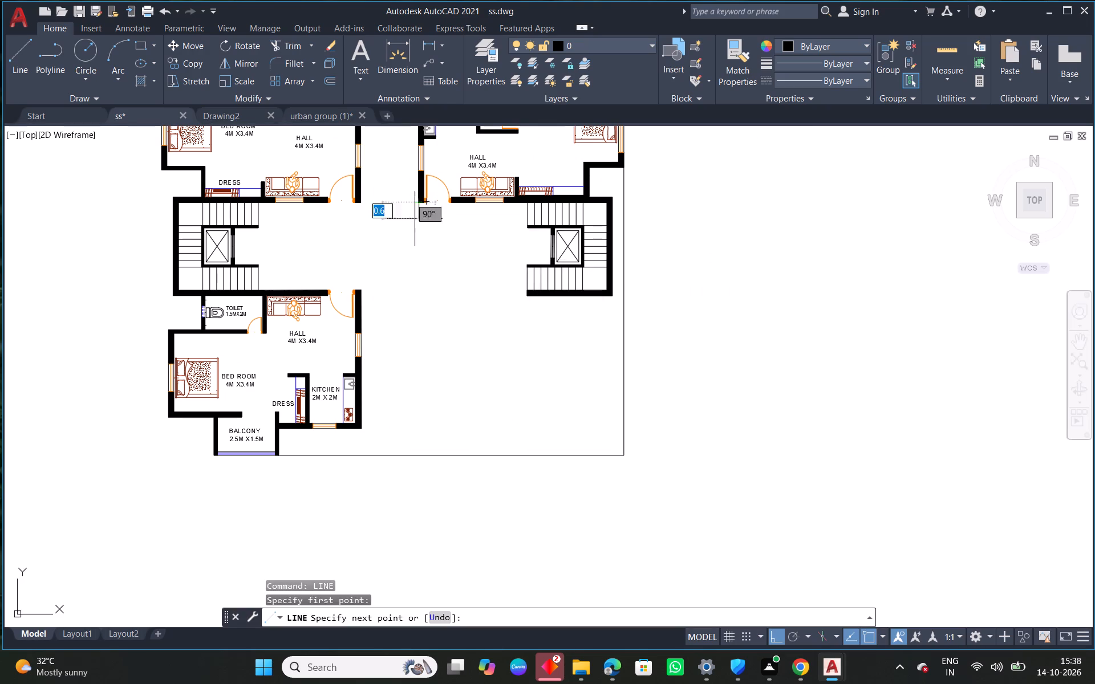
left_click(419, 458)
right_click(424, 455)
left_click(459, 463)
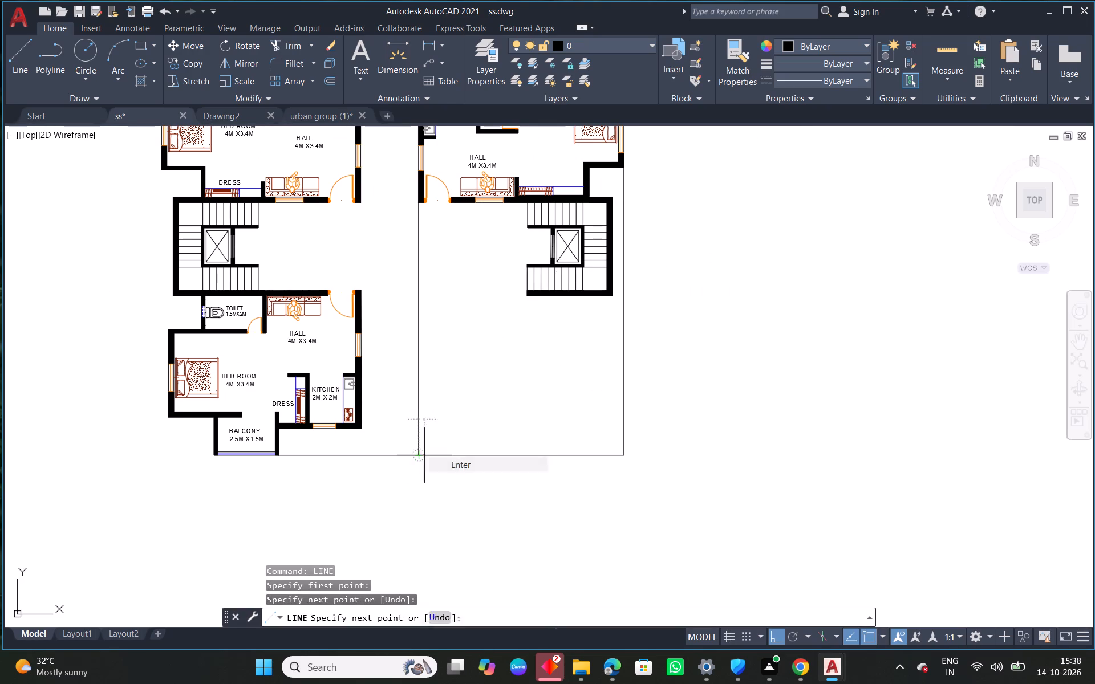
Draw a parallel vertical line from the same hall wall's inner corner beside the entrance door down to the lower boundary line.
right_click(425, 249)
left_click(500, 260)
scroll(423, 200, "up", 3)
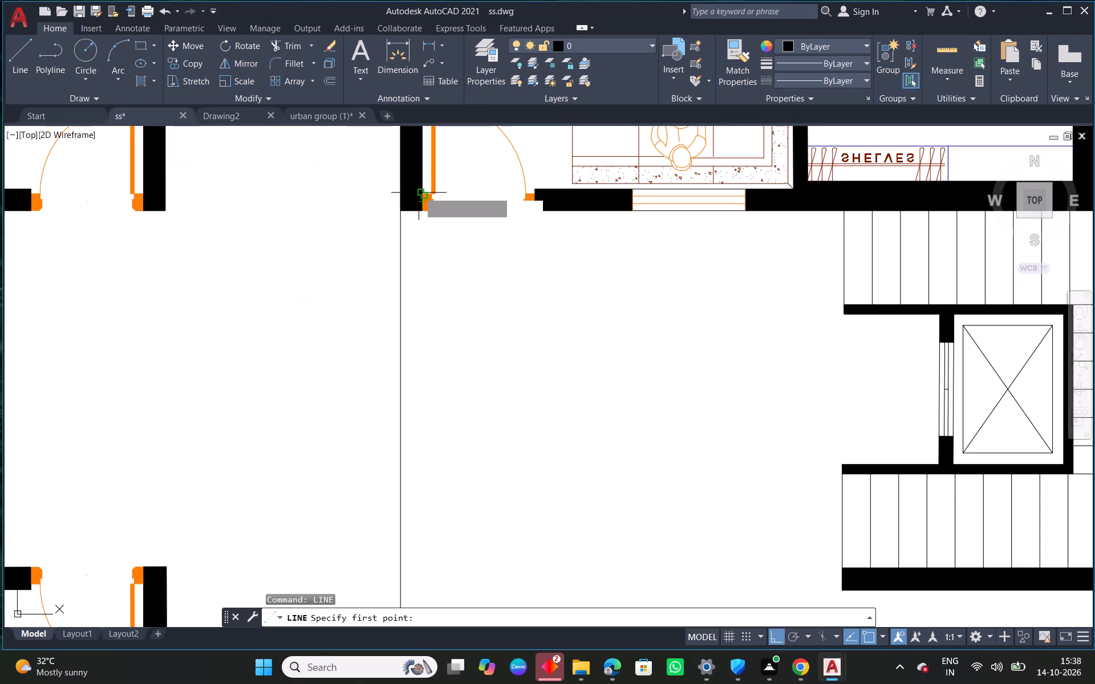
left_click(421, 213)
scroll(428, 420, "down", 3)
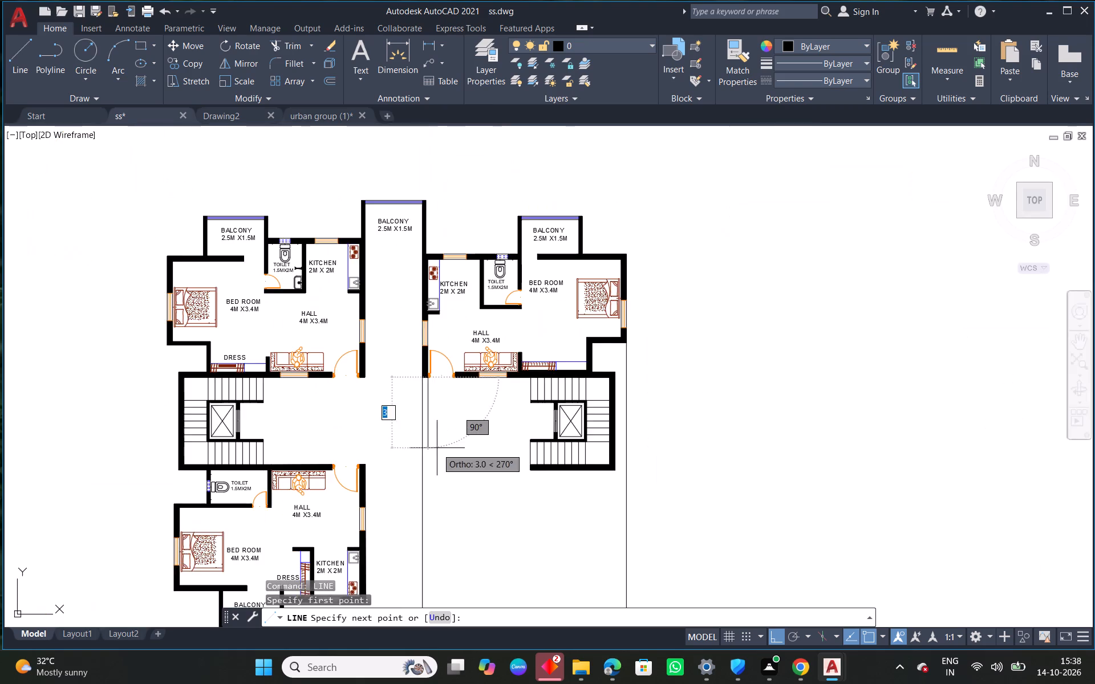
middle_click_drag(439, 445, 410, 185)
left_click(401, 367)
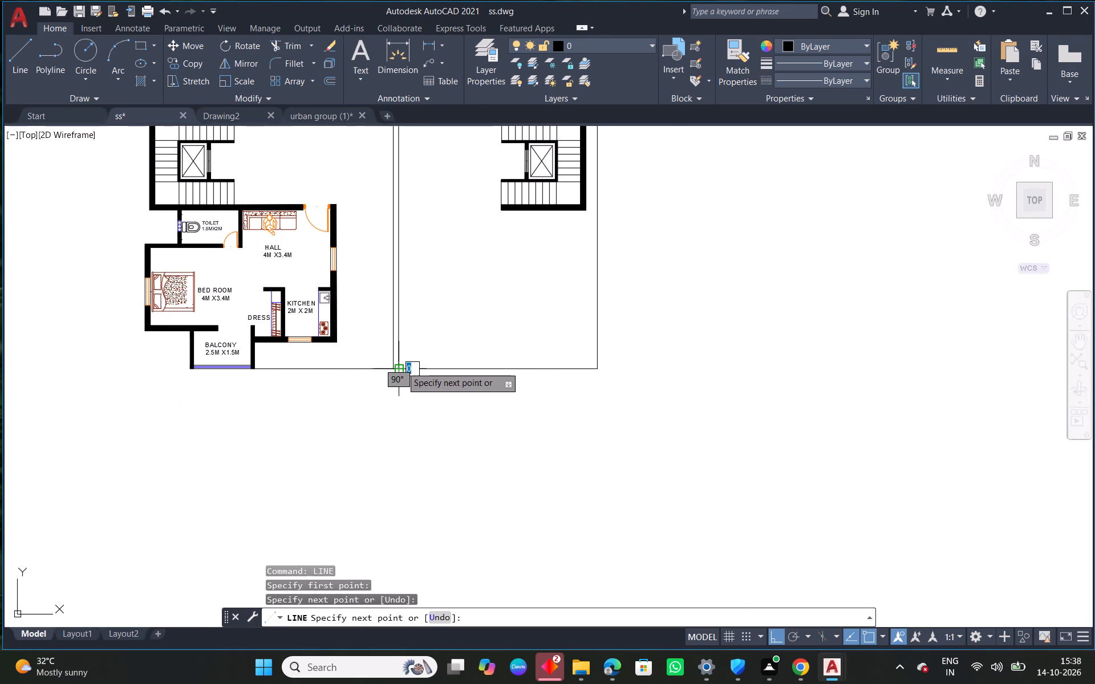
right_click(402, 365)
left_click(451, 372)
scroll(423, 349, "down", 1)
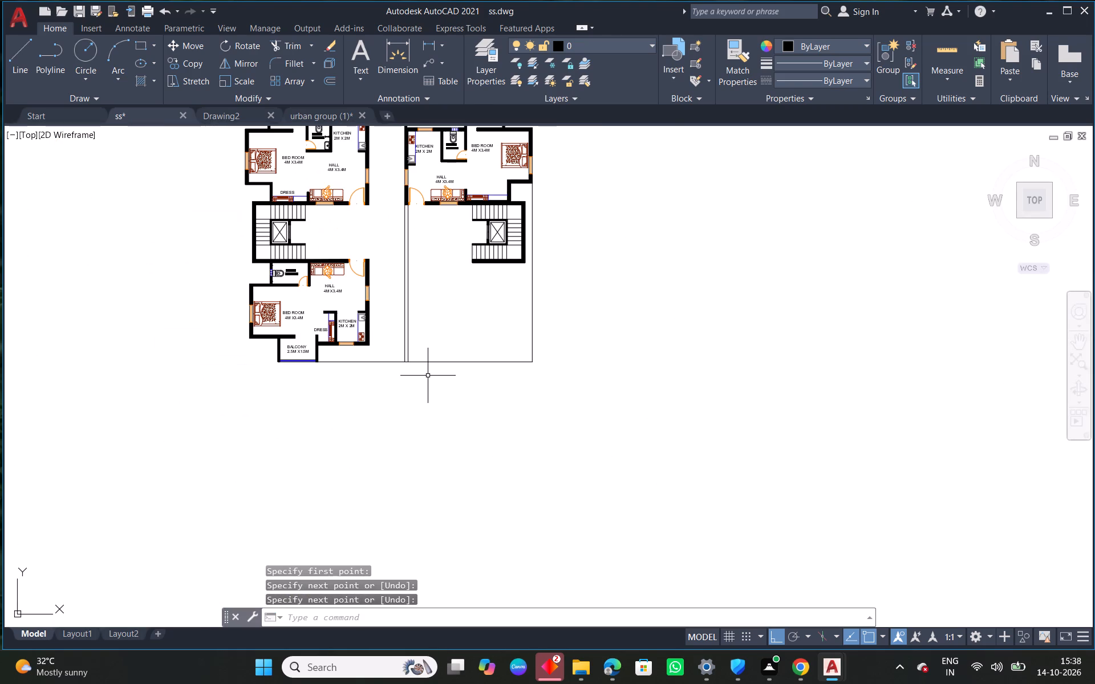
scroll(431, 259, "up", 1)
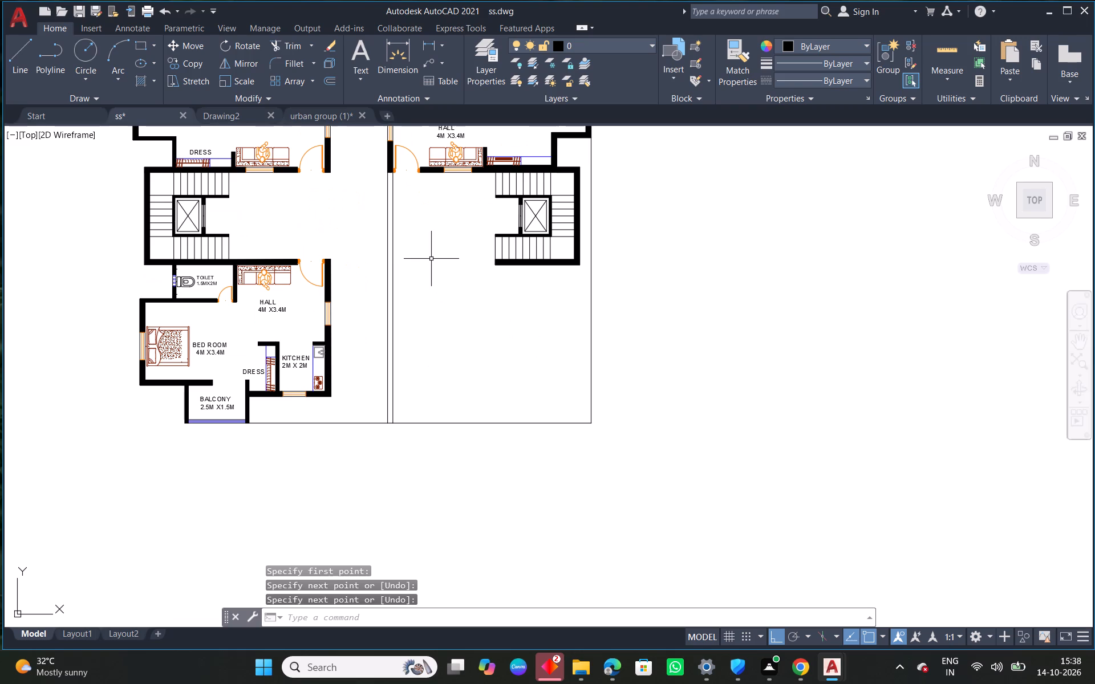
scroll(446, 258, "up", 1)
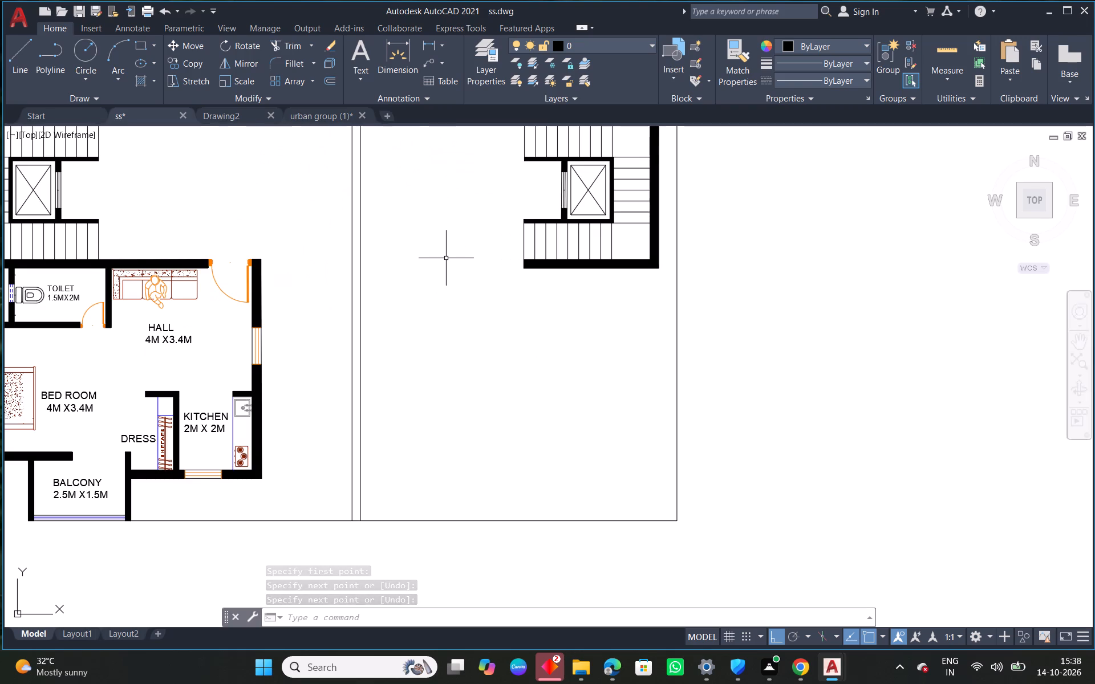
Draw a horizontal line from the outer corner of the stair block's lower wall end to the nearest vertical passage line.
right_click(446, 258)
left_click(488, 264)
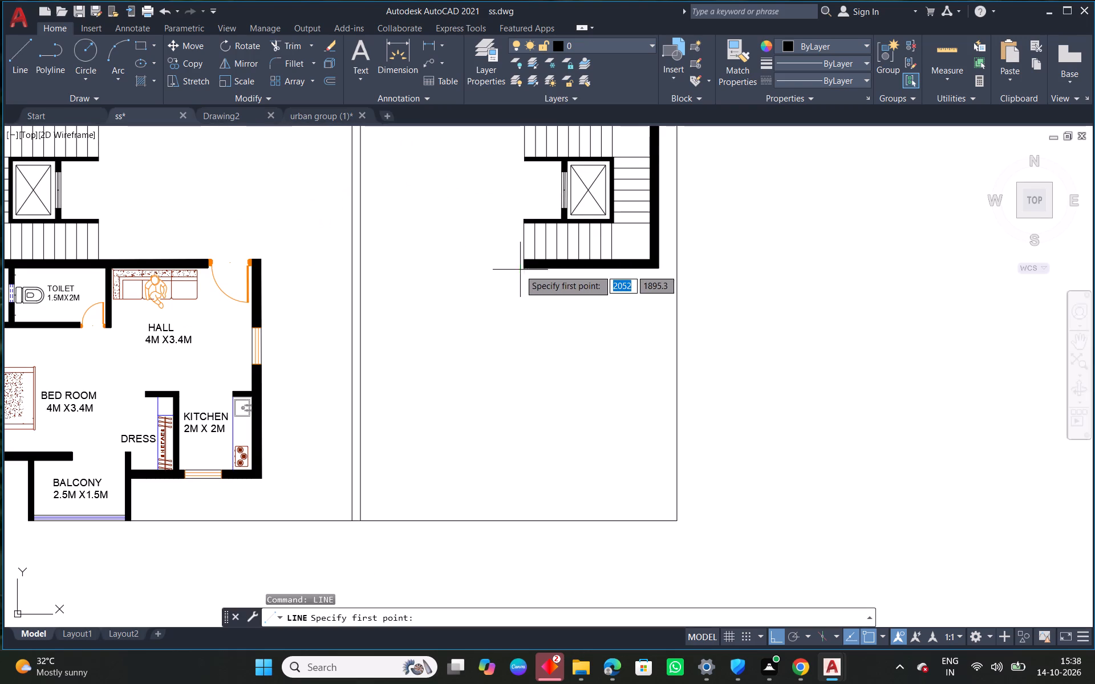
left_click(520, 269)
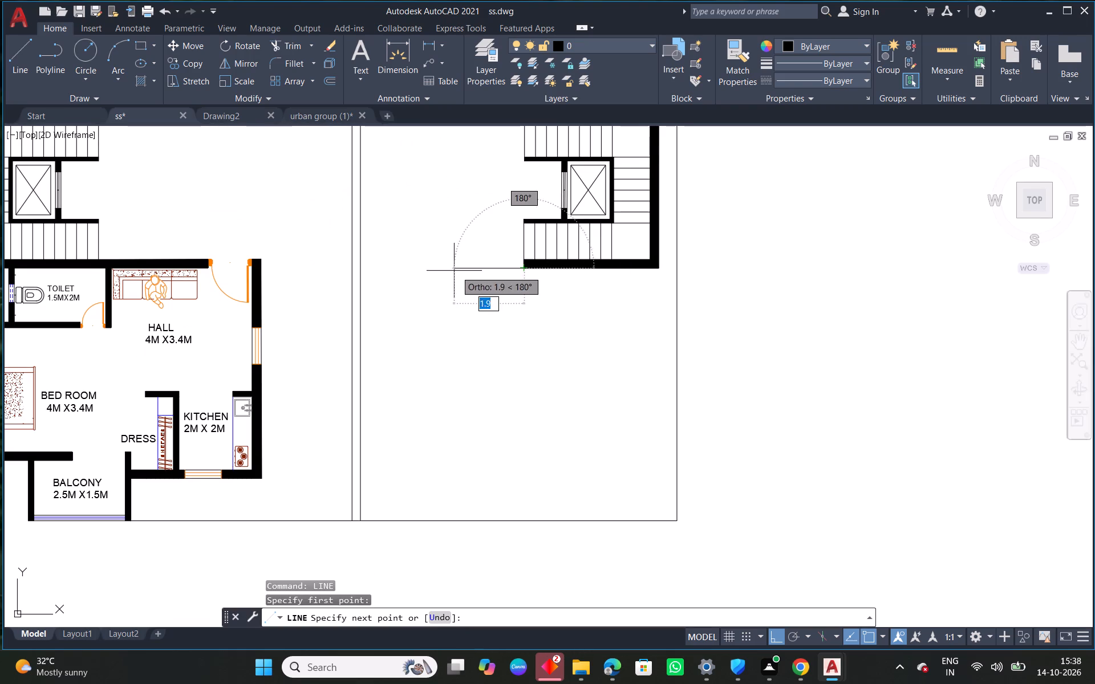
left_click(357, 266)
right_click(357, 266)
left_click(420, 276)
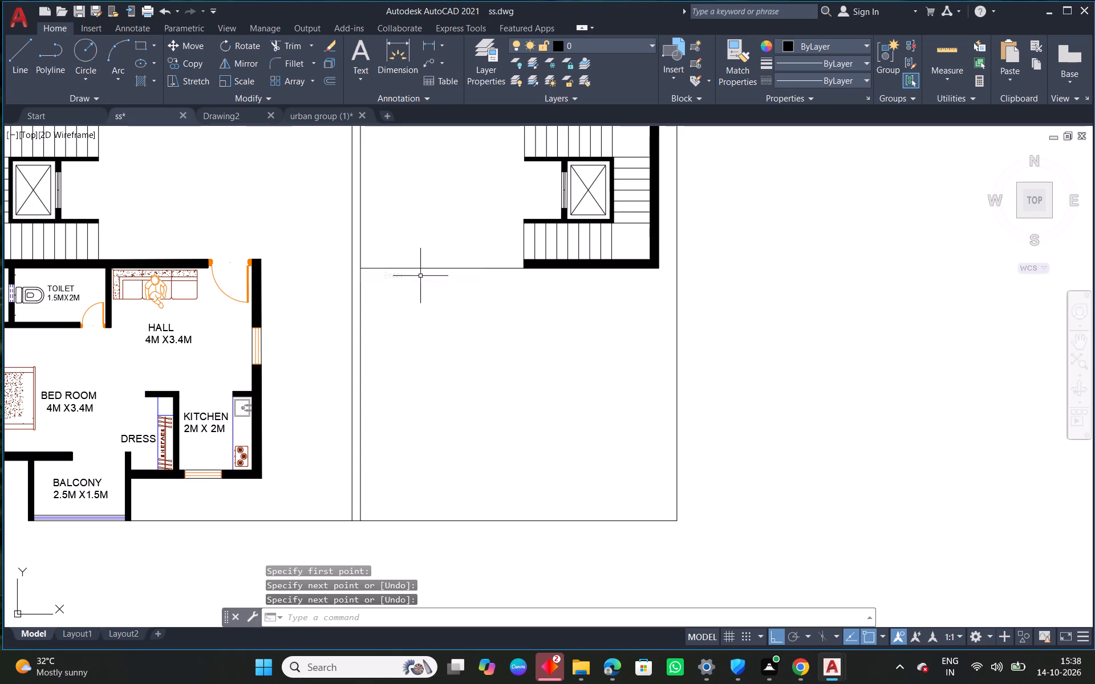
Draw a parallel horizontal line from the inner corner of the same stair wall end to the vertical passage line.
right_click(444, 238)
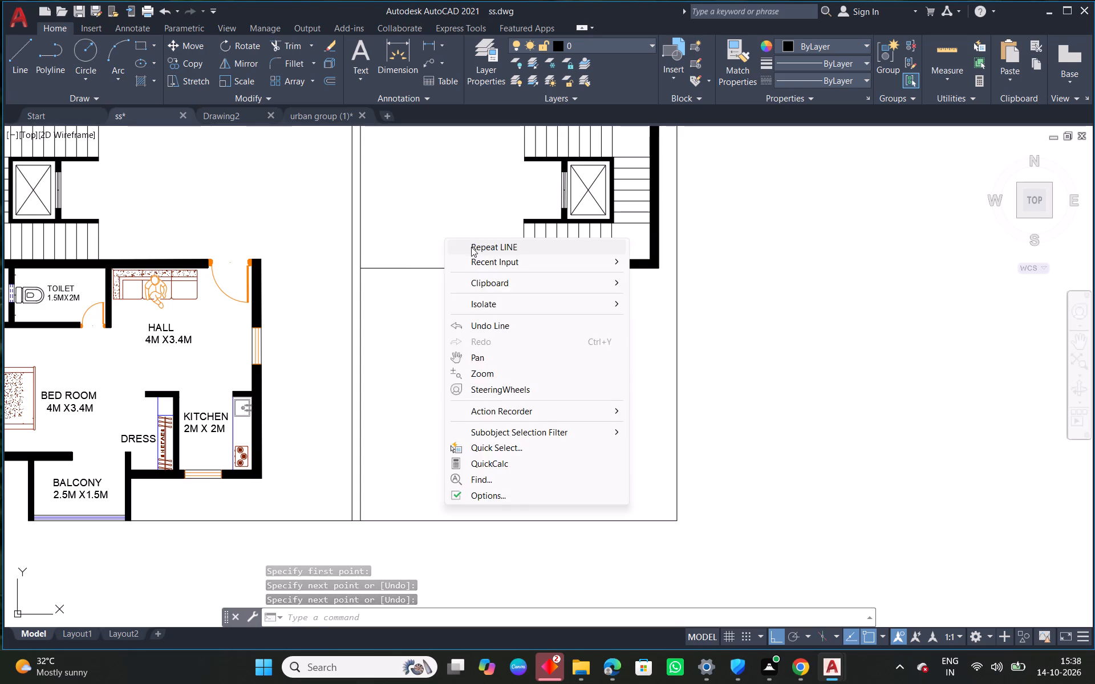
left_click(472, 247)
left_click(522, 258)
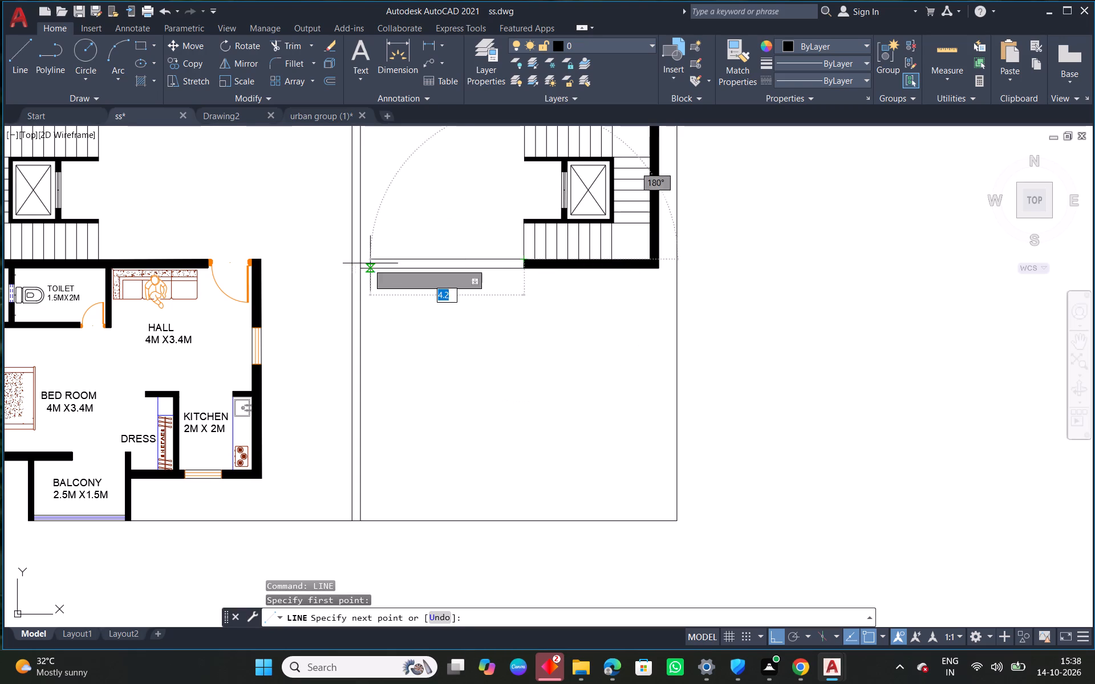
left_click(363, 259)
right_click(363, 259)
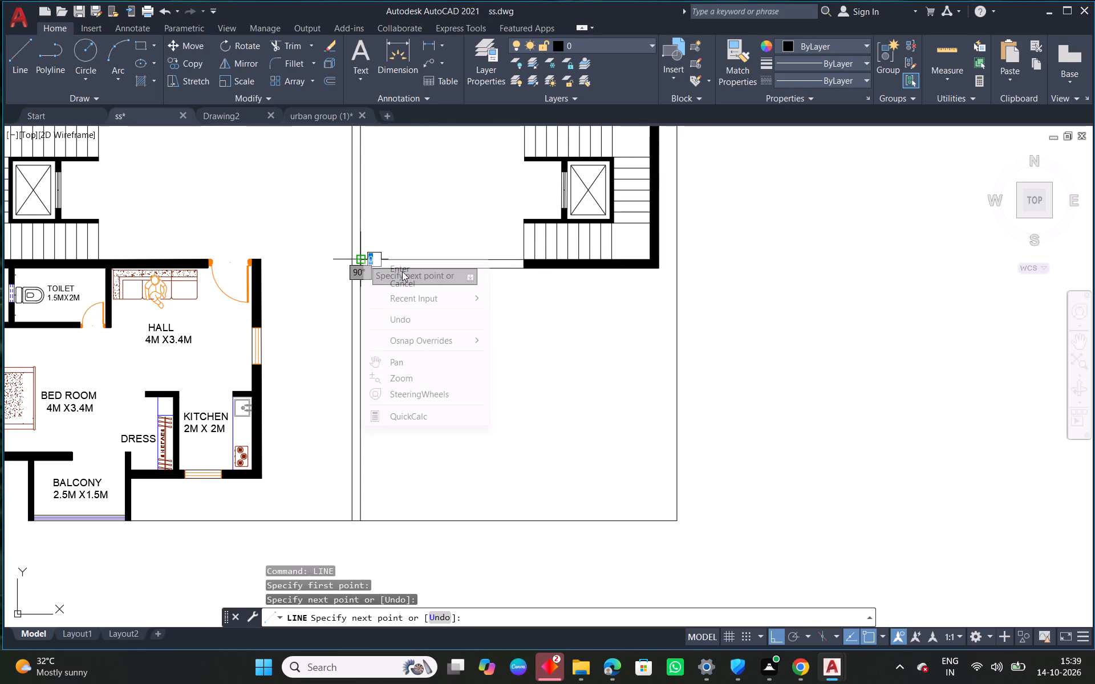
left_click(402, 271)
Draw a vertical line from the upper-right flat's recess corner above the stairs down to the outer face of the lower stair wall.
middle_click_drag(556, 307, 414, 315)
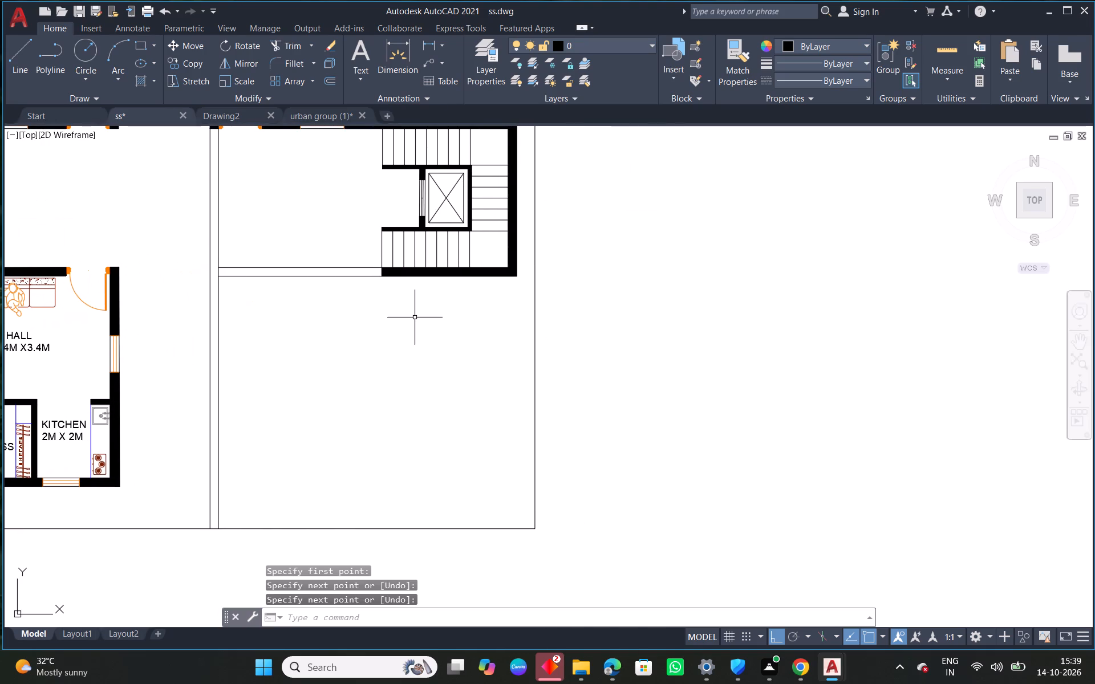
middle_click_drag(451, 320, 378, 373)
scroll(377, 378, "down", 1)
scroll(373, 260, "up", 1)
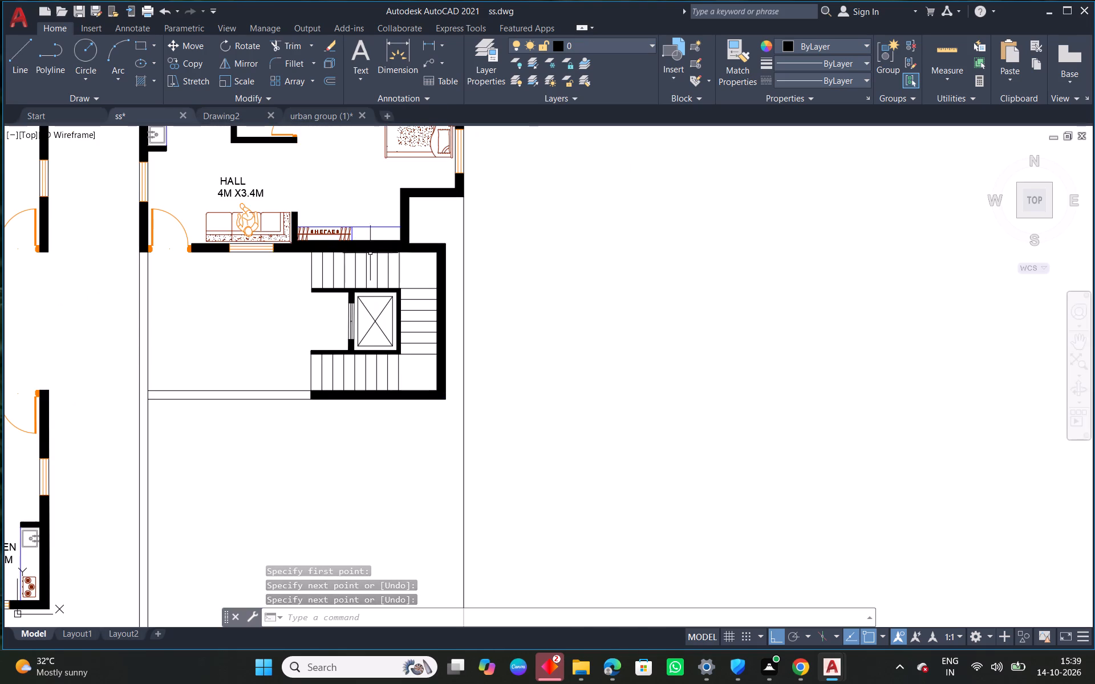
right_click(351, 209)
left_click(395, 218)
left_click(412, 242)
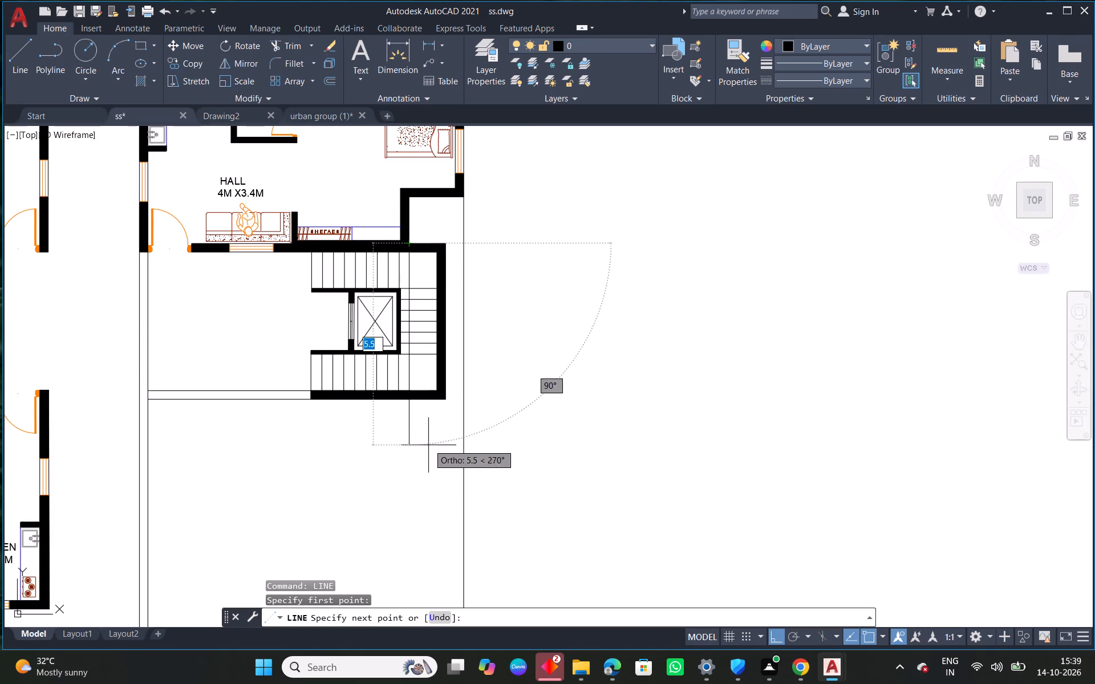
left_click(409, 401)
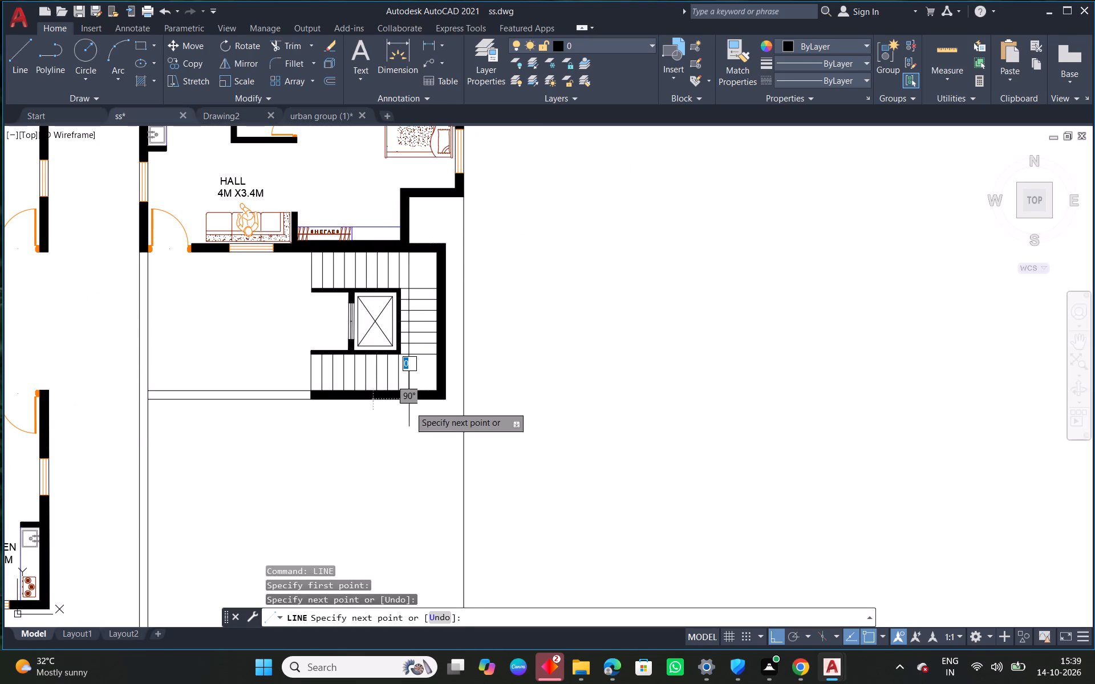
Continue the line 1.5 units down, 2.5 units toward the passage, and back up to the stair wall, outlining a small room.
scroll(419, 494, "down", 2)
middle_click_drag(421, 489, 418, 393)
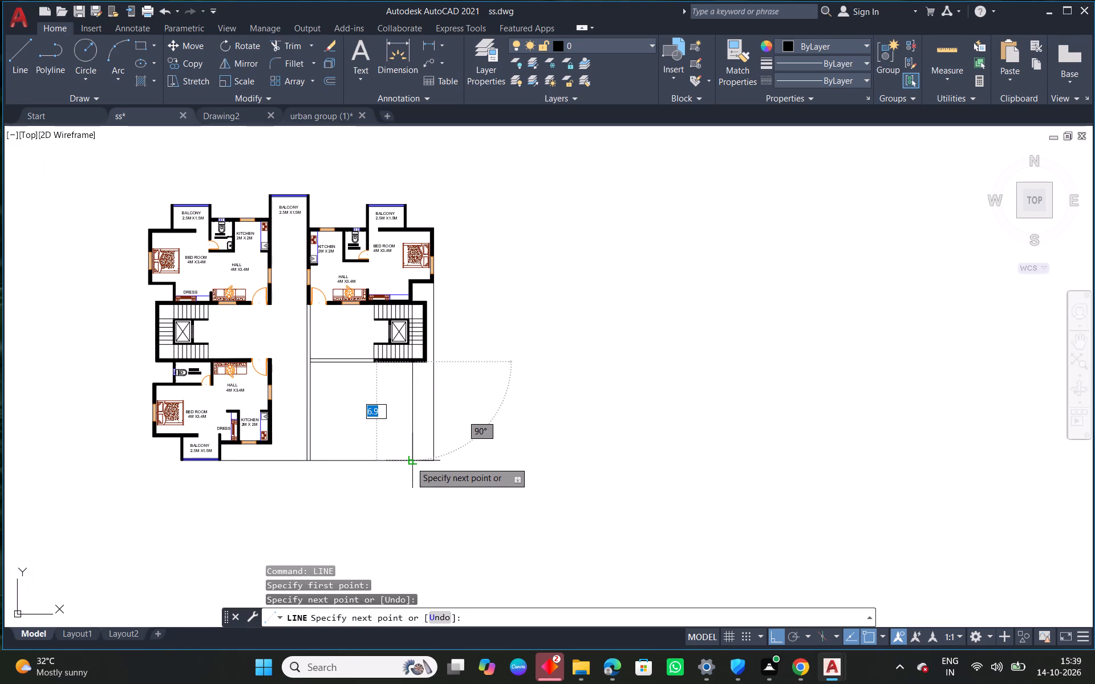
scroll(420, 376, "up", 3)
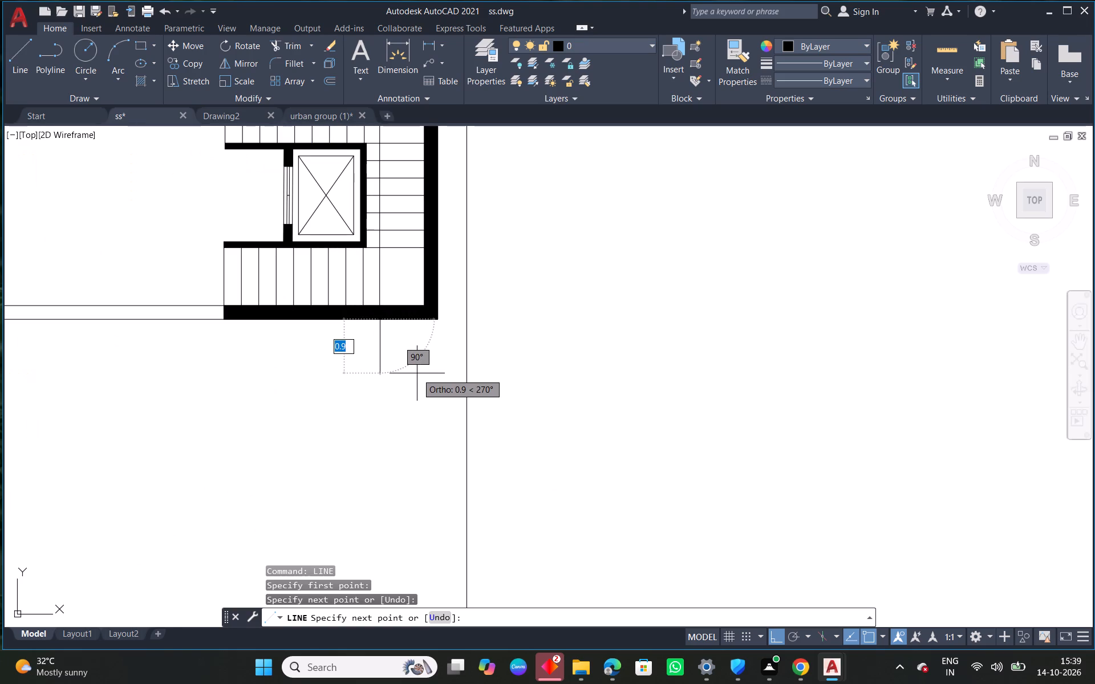
type("1.5")
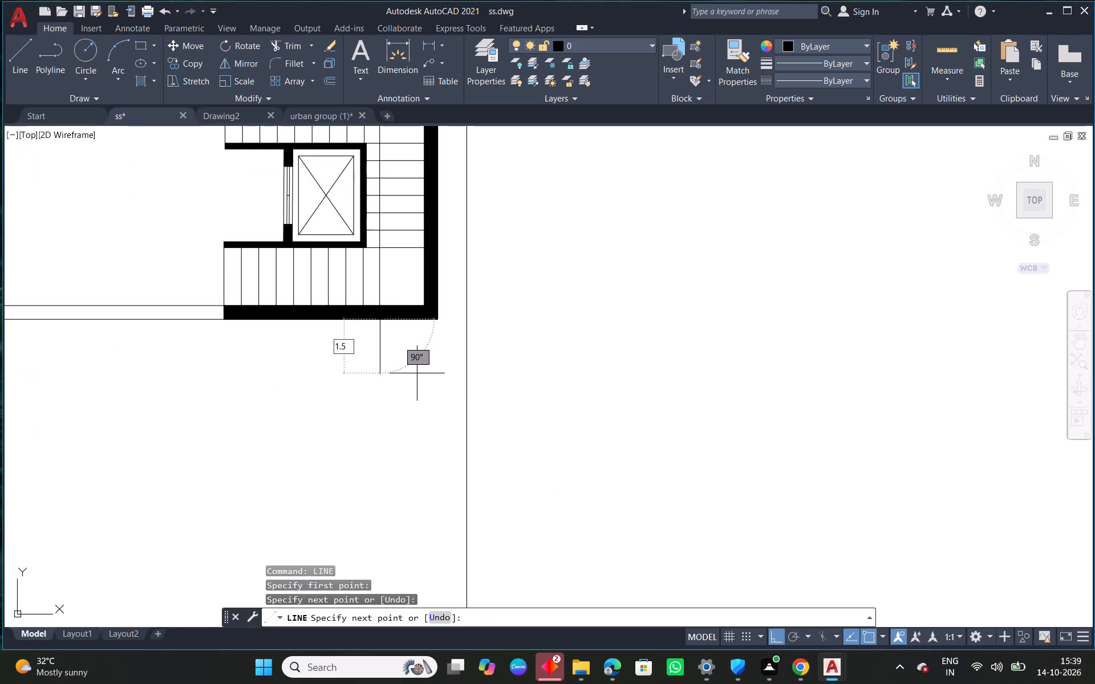
key("Return")
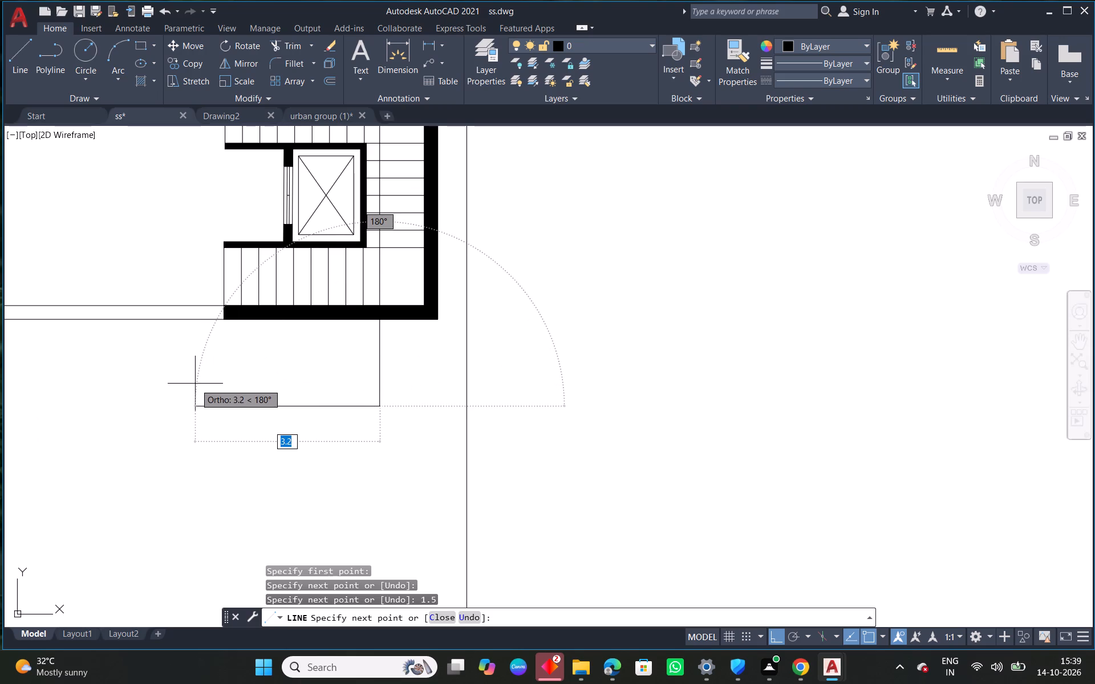
type("2.5")
key("Return")
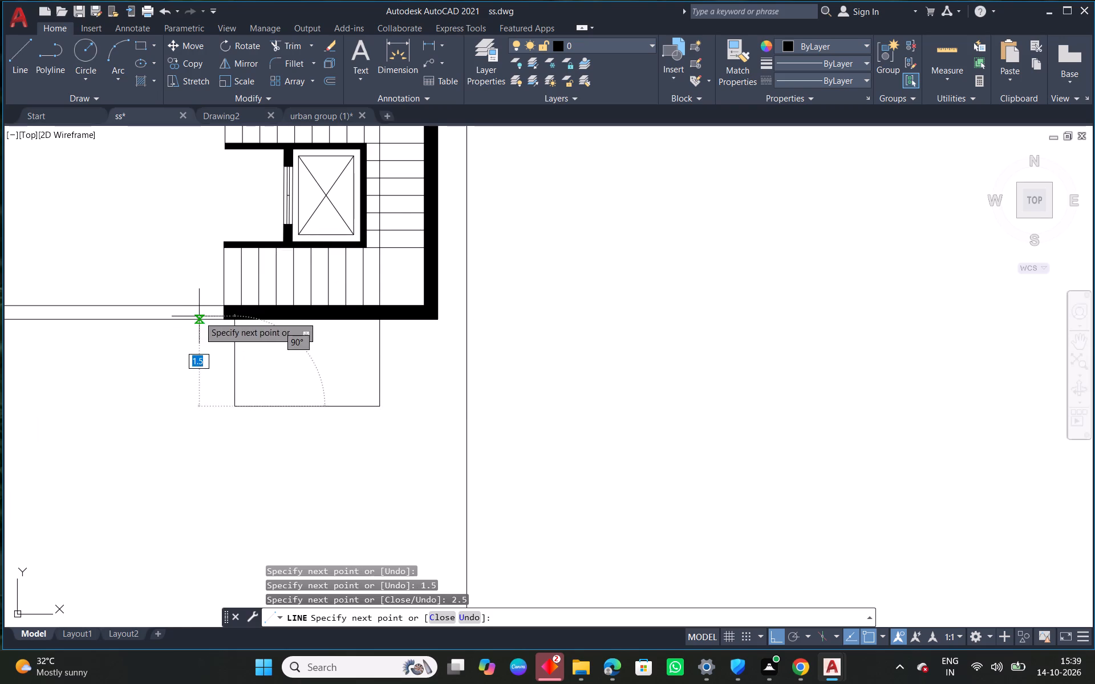
scroll(245, 319, "up", 2)
left_click(224, 323)
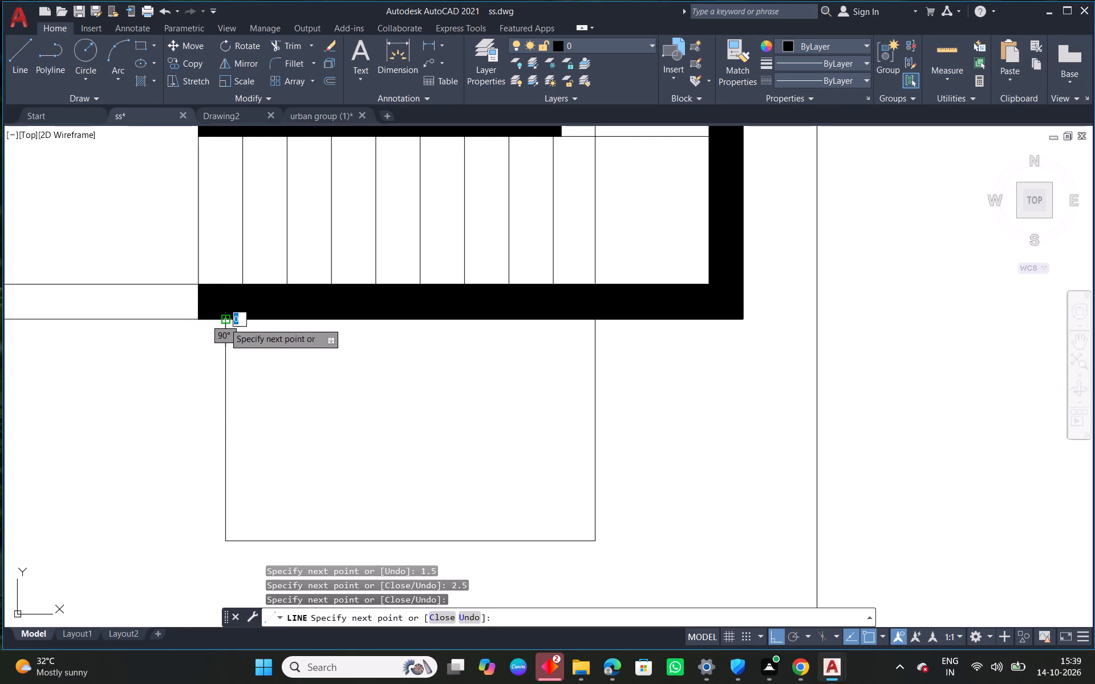
right_click(224, 323)
left_click(263, 336)
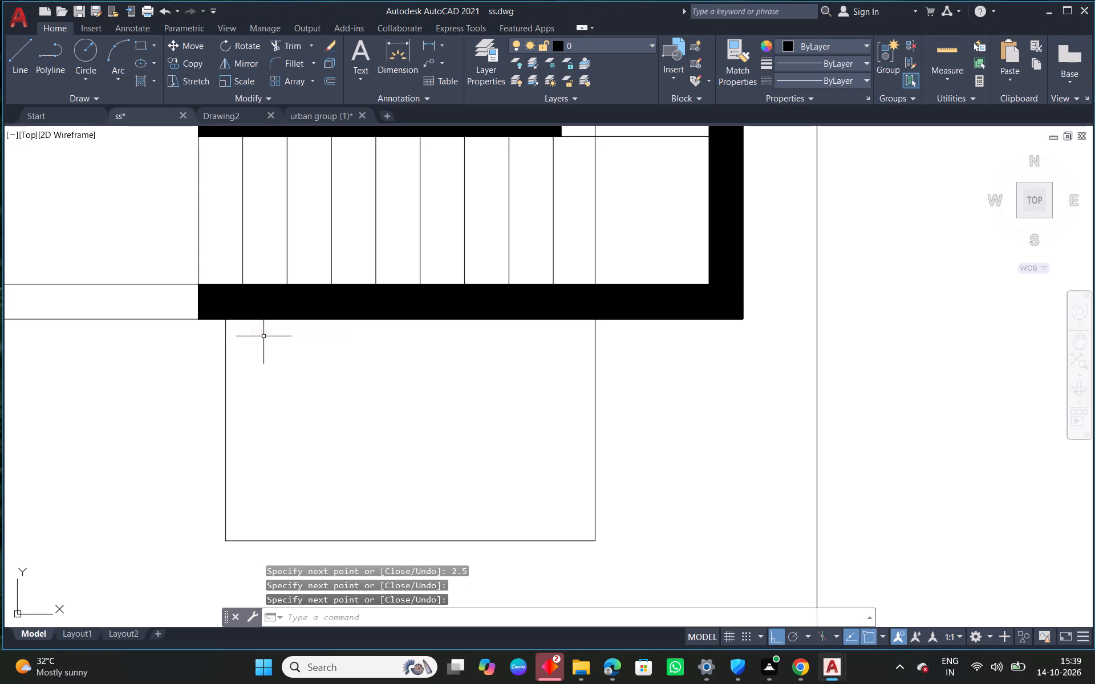
Offset the small room's passage-side line 0.15 outward, toward the passage.
type("0.15")
key("Return")
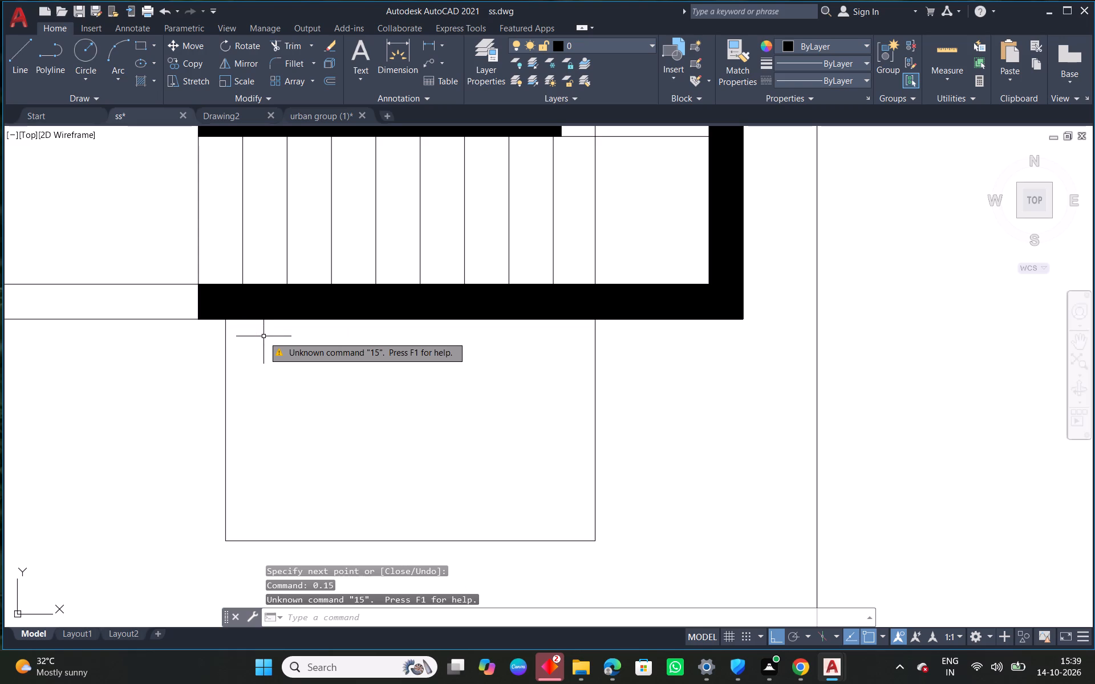
type("O 0.15")
key("Return")
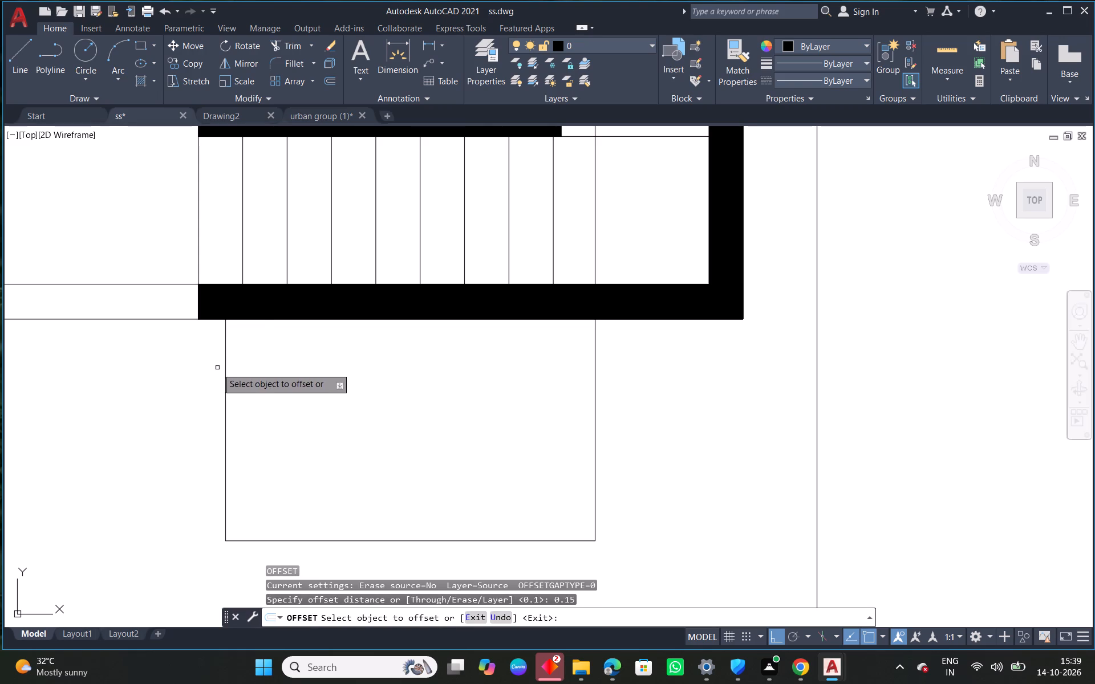
left_click(225, 379)
left_click(181, 389)
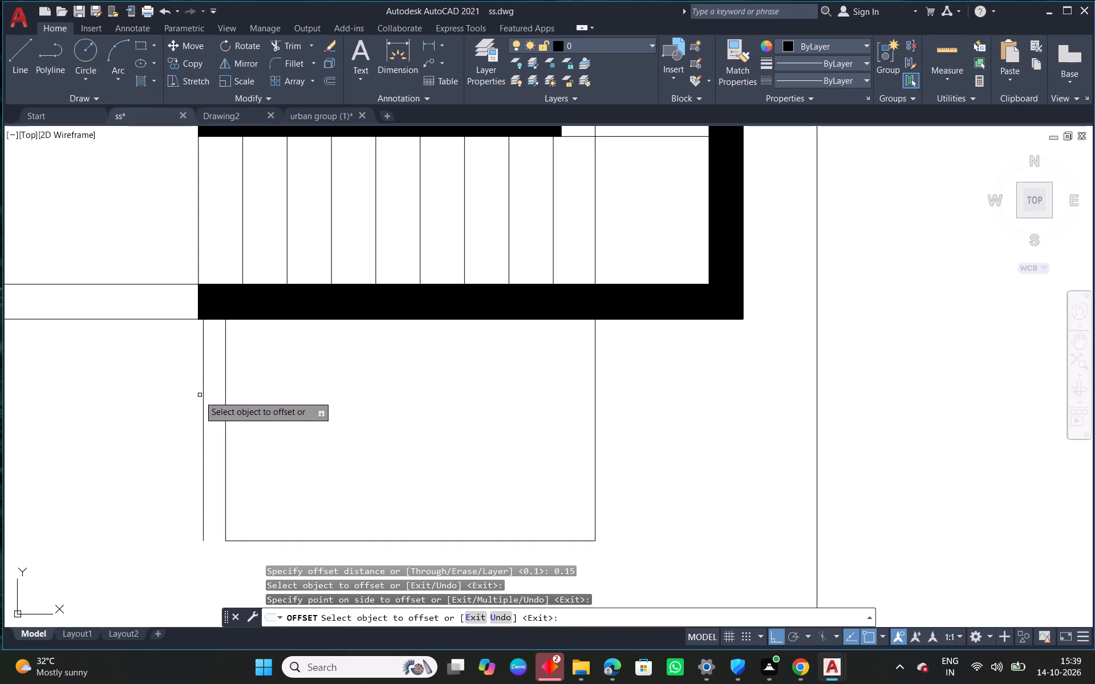
right_click_drag(247, 371, 259, 367)
left_click(351, 380)
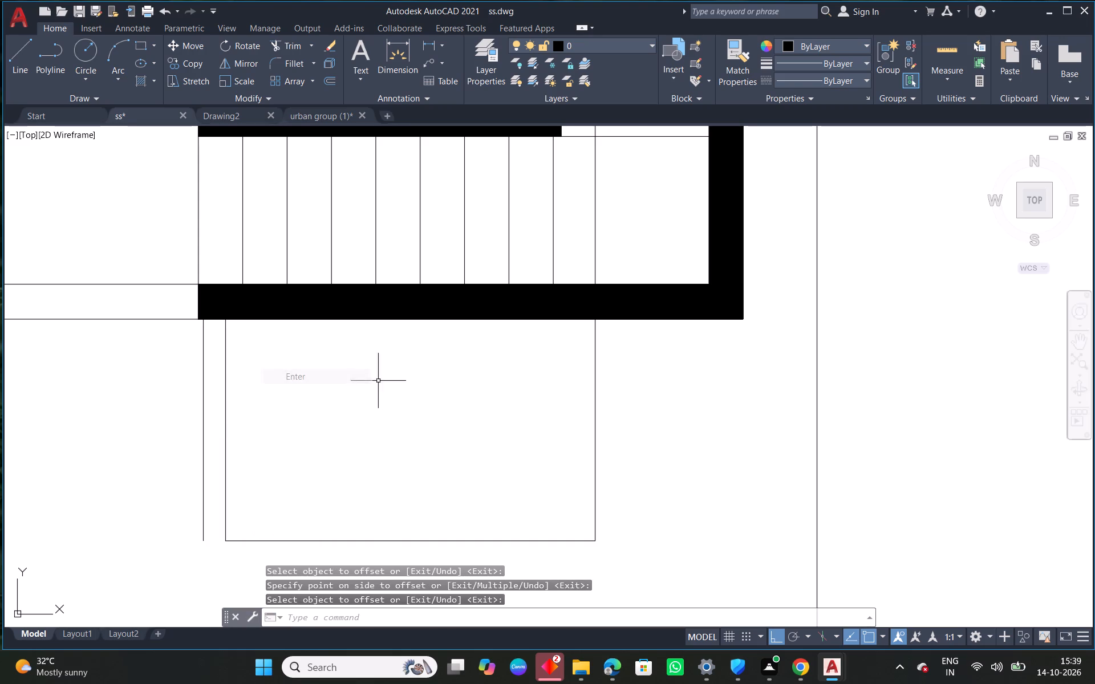
Move the small room's lines so the top of the offset line meets the outer corner of the stair wall's end.
scroll(472, 370, "down", 1)
middle_click_drag(520, 429, 540, 421)
left_click_drag(594, 417, 546, 447)
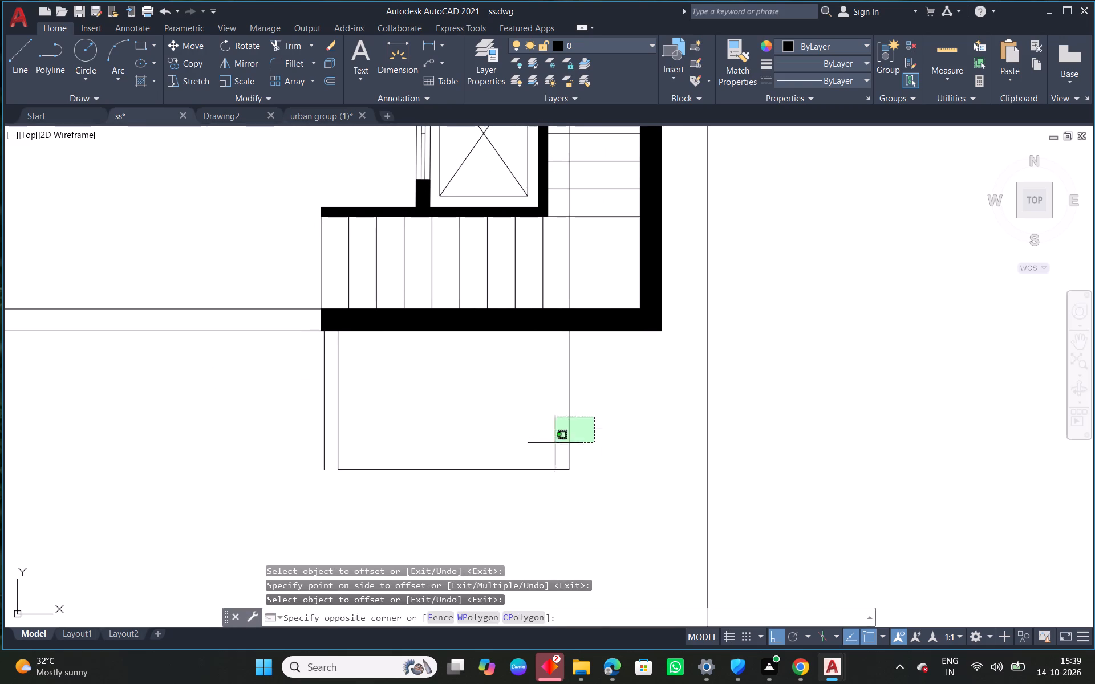
left_click_drag(546, 447, 309, 512)
left_click_drag(432, 378, 334, 397)
left_click(214, 404)
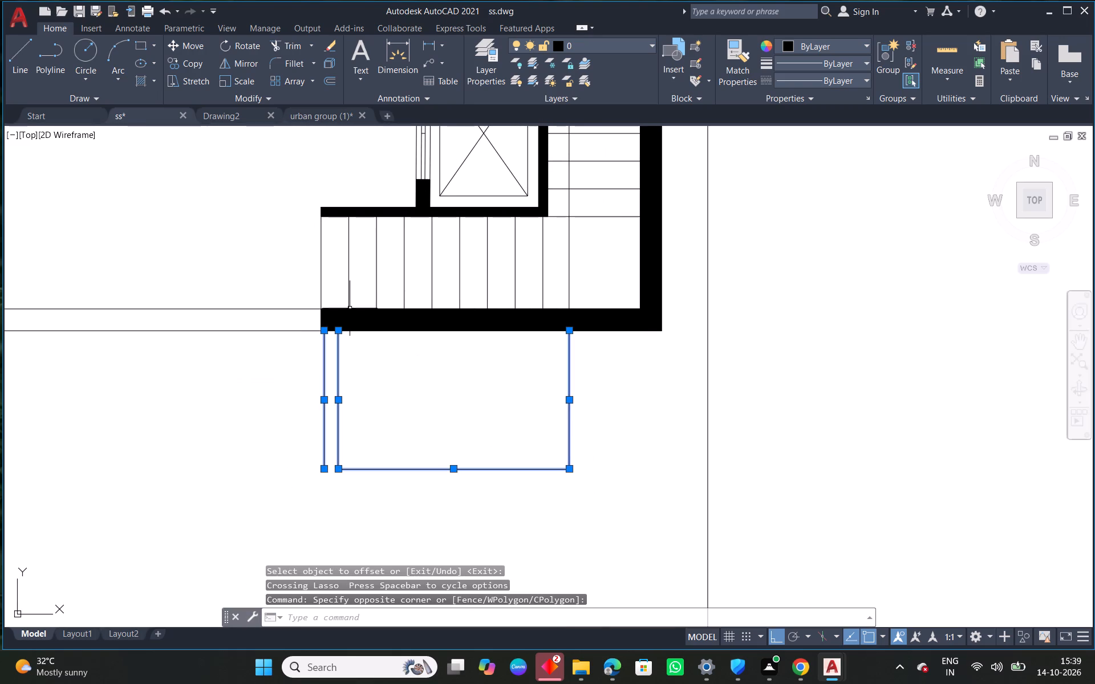
left_click(194, 46)
scroll(370, 373, "up", 2)
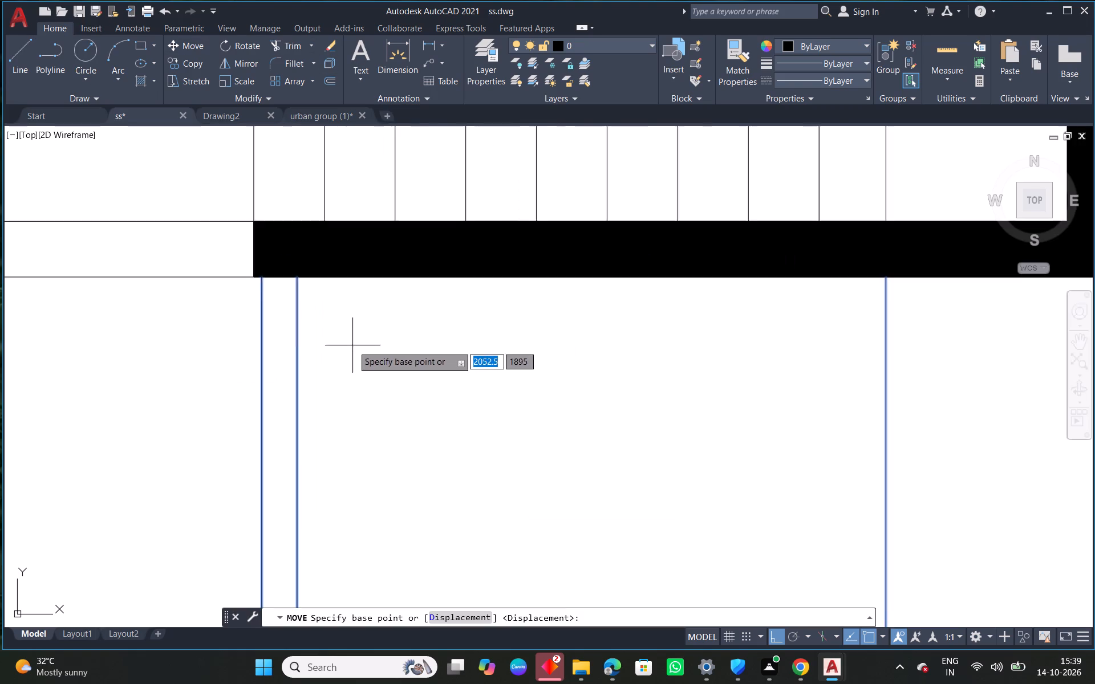
scroll(198, 255, "up", 2)
left_click(343, 305)
left_click(318, 303)
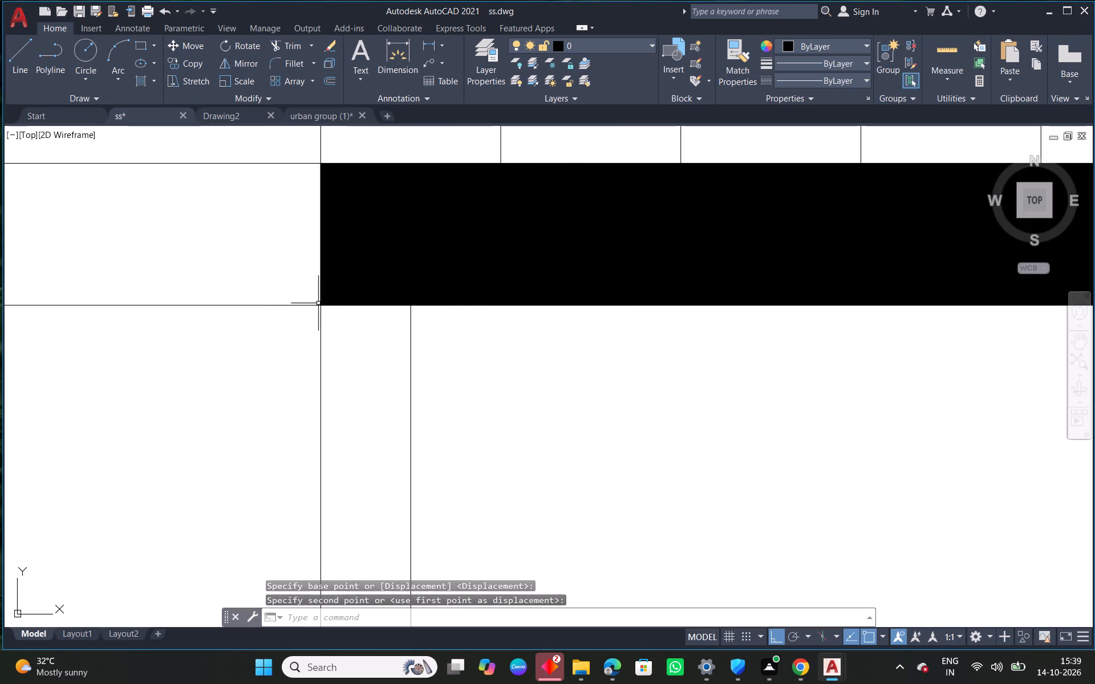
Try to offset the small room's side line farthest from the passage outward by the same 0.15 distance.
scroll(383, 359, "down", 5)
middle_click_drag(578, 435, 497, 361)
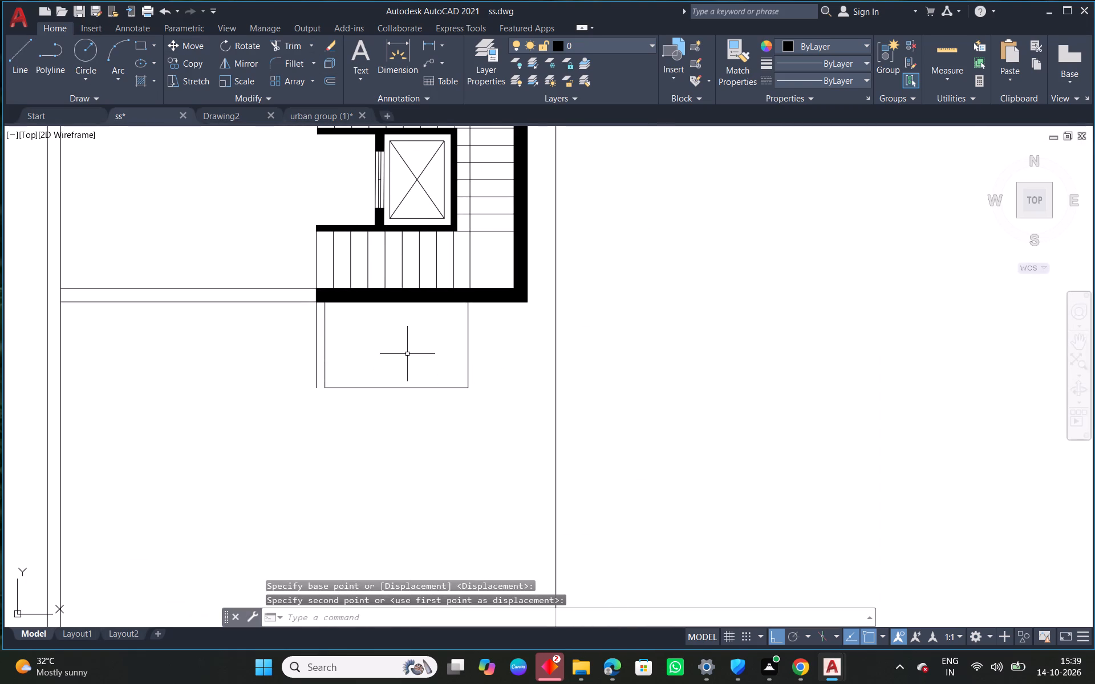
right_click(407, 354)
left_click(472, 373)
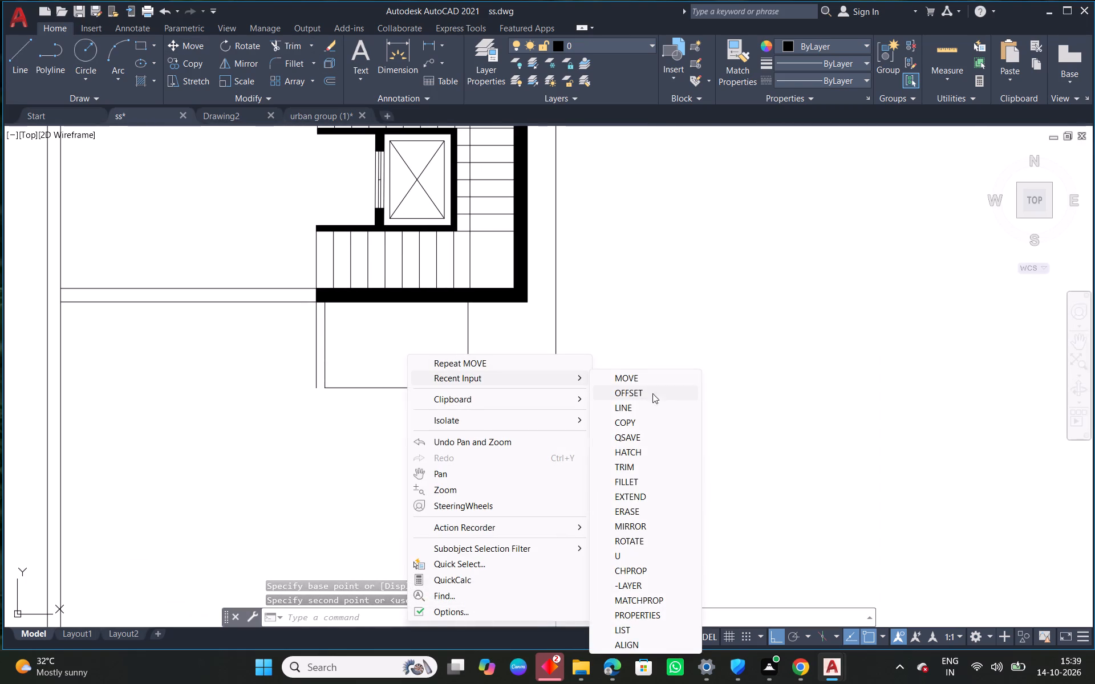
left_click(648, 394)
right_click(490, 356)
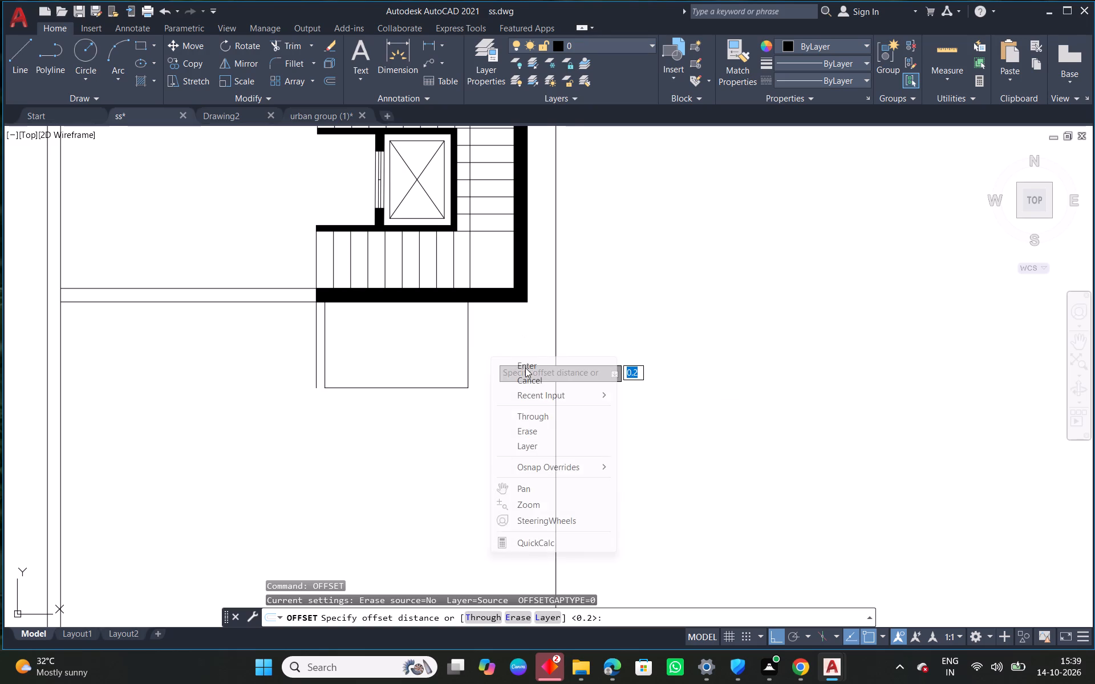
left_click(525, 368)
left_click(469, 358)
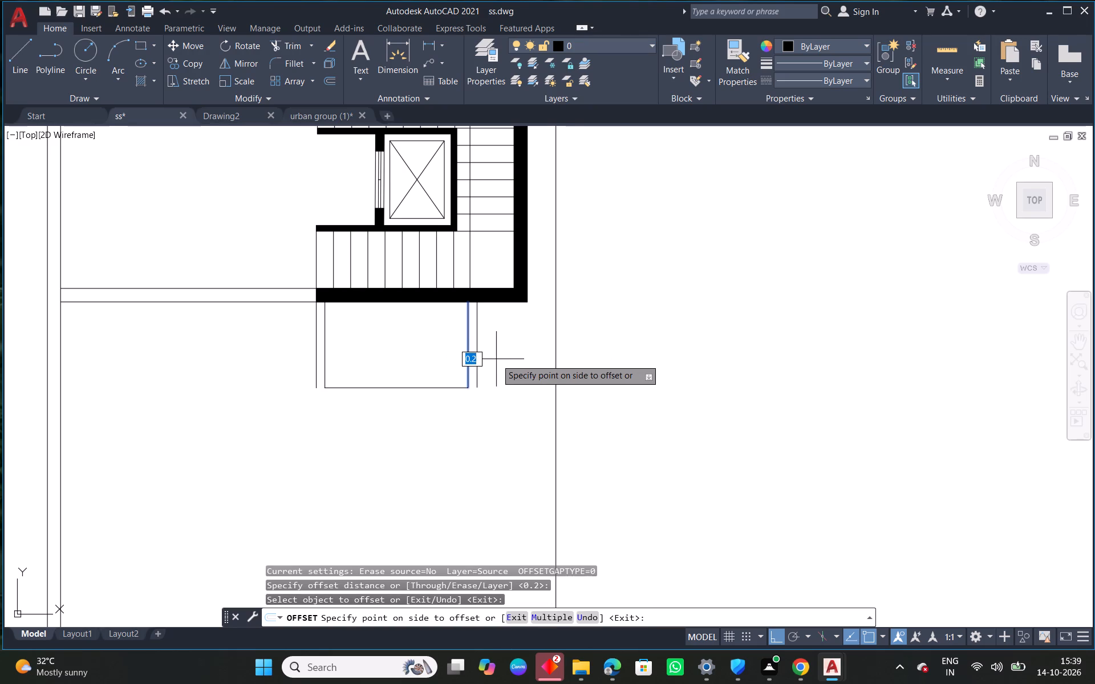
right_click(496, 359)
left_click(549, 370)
Offset the small room's bottom line downward by the same 0.15 distance.
right_click(376, 359)
left_click(423, 365)
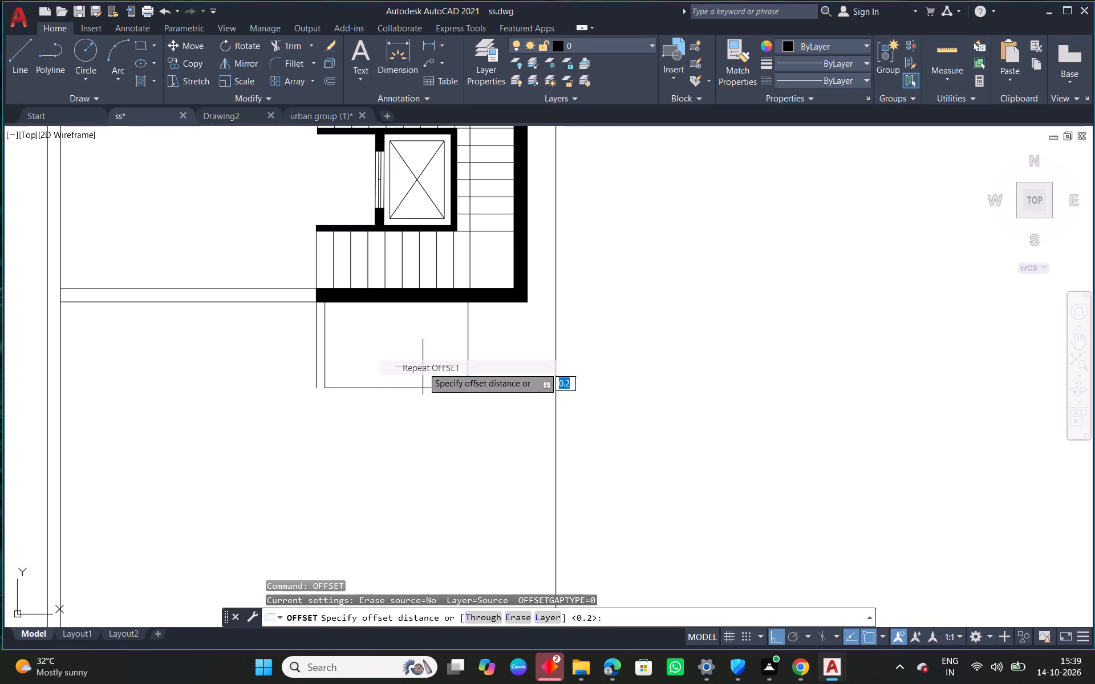
right_click(409, 384)
left_click(440, 391)
left_click(398, 388)
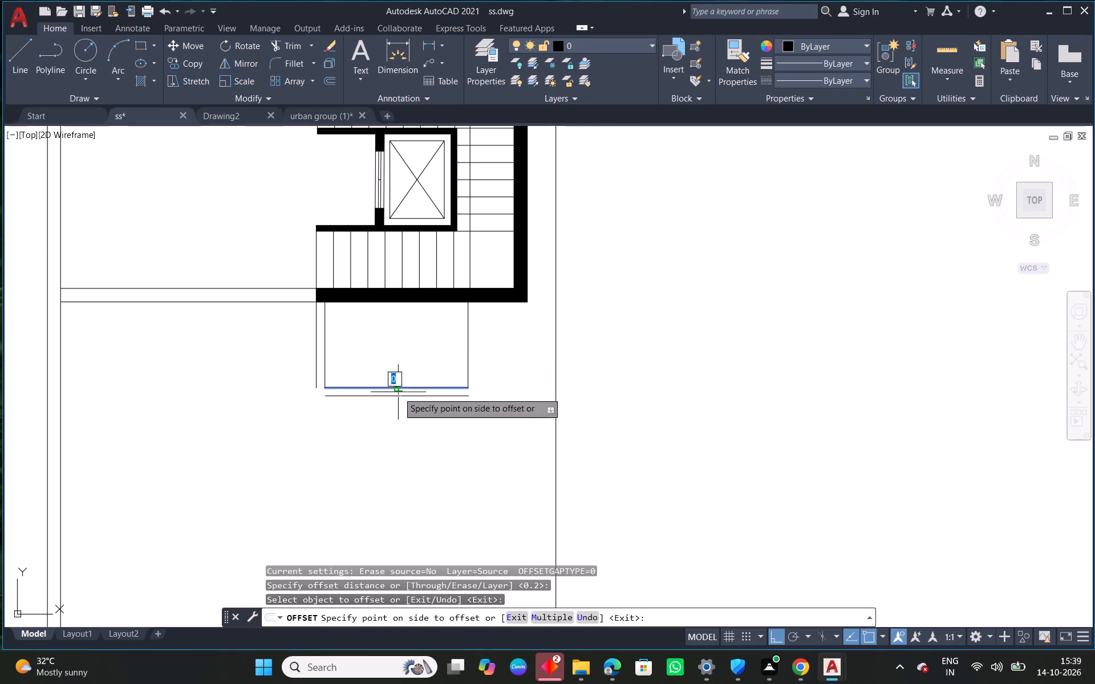
left_click(400, 422)
right_click(400, 412)
left_click(443, 421)
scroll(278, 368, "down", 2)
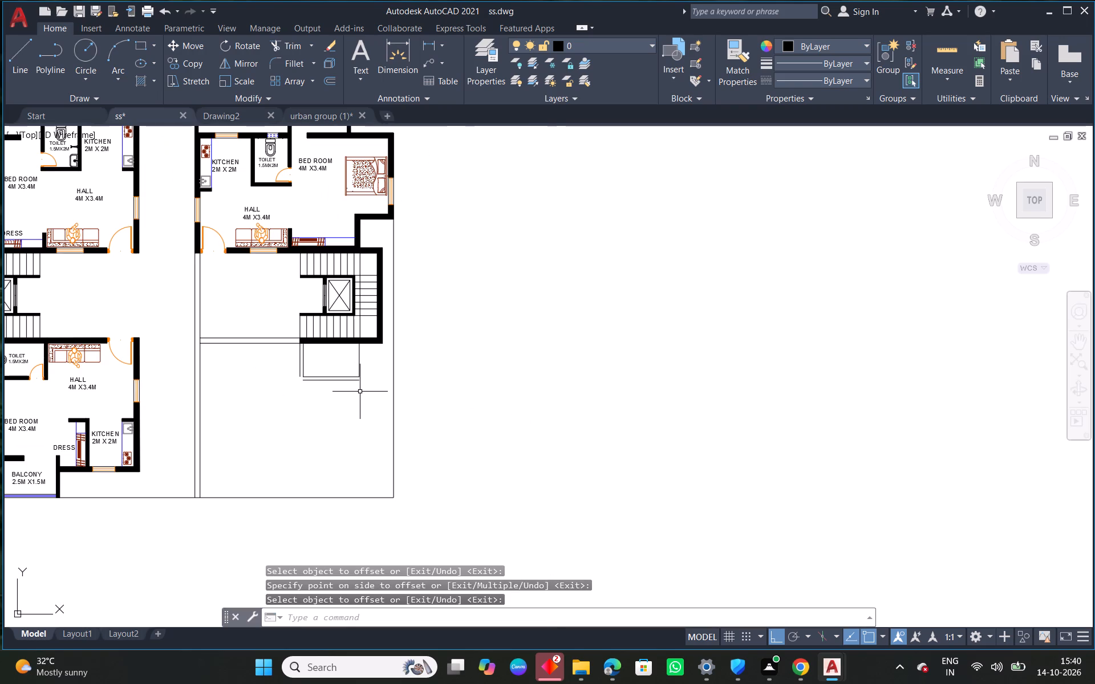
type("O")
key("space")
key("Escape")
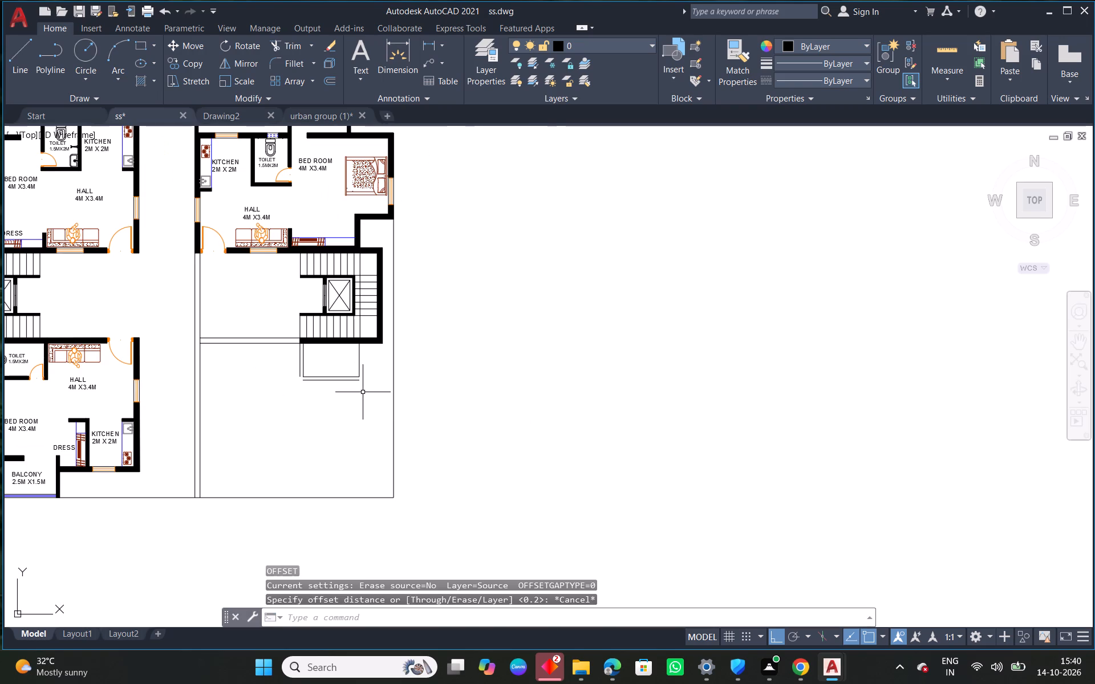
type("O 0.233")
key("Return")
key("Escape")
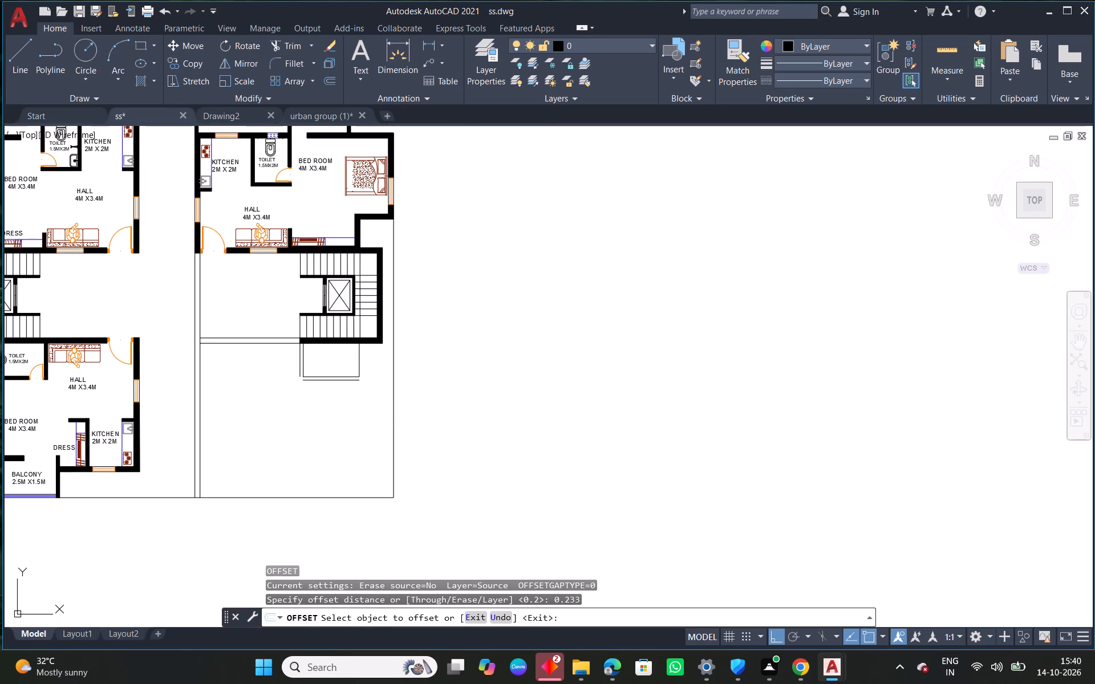
Offset the small room's side line farthest from the passage outward by 0.23.
type("O")
key("space")
type("0.23")
key("Return")
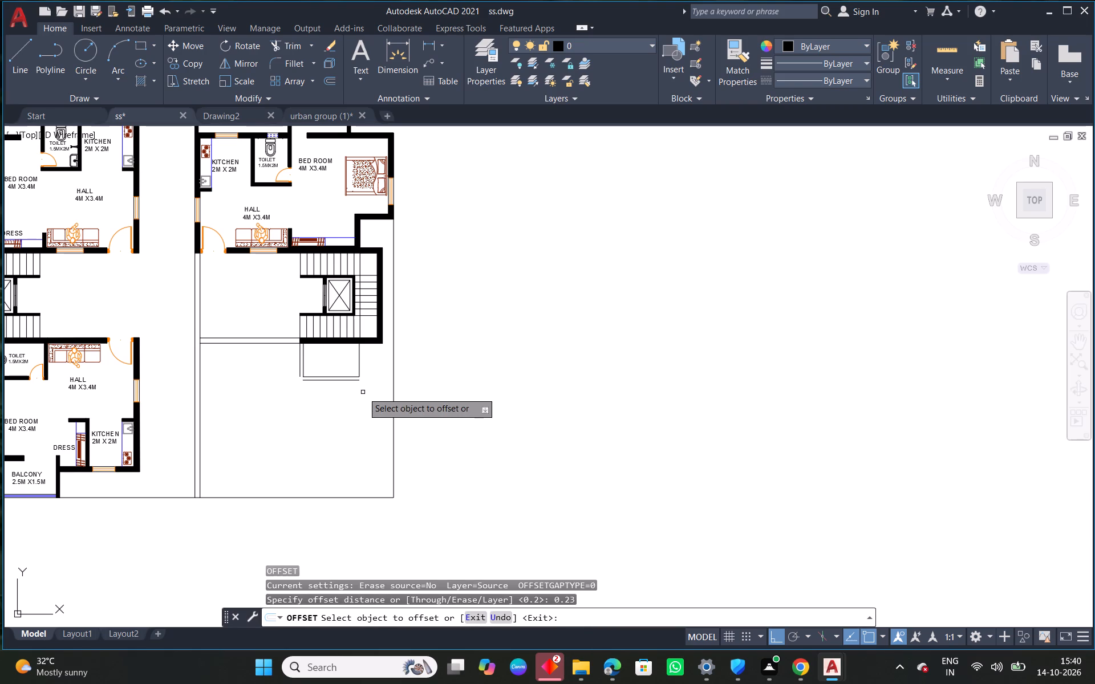
scroll(364, 357, "up", 1)
left_click_drag(355, 368, 364, 369)
left_click(394, 370)
scroll(372, 381, "down", 2)
middle_click_drag(291, 437, 337, 434)
right_click(350, 402)
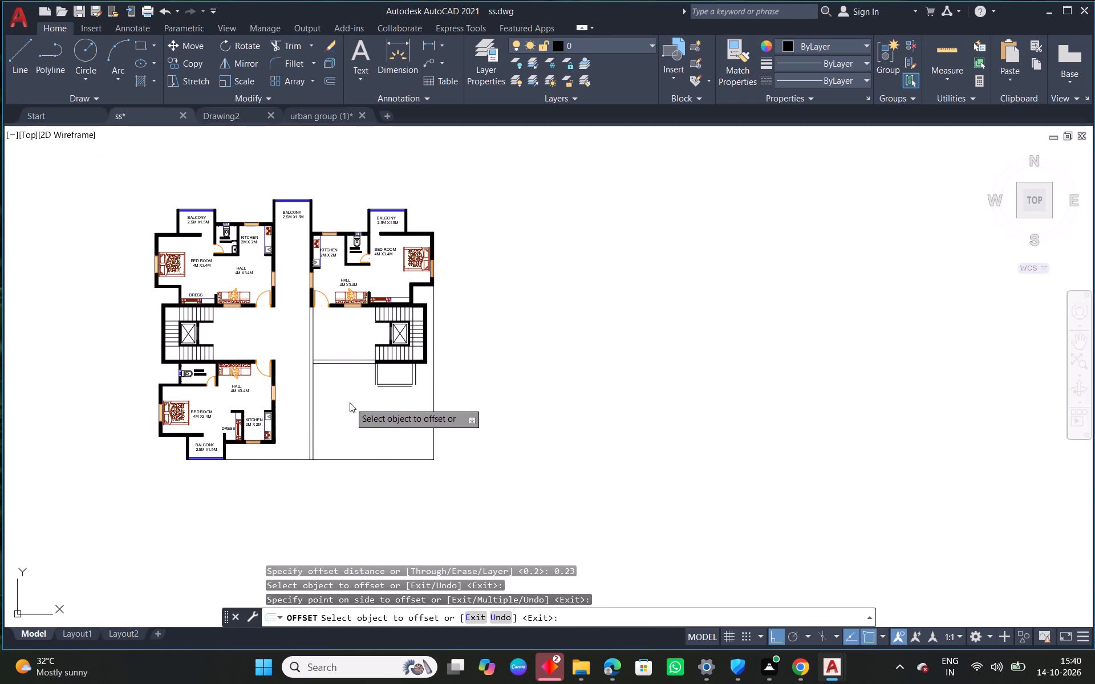
left_click(393, 419)
Fillet the small room's outer wall lines into square corners at both lower corners.
scroll(387, 404, "up", 2)
right_click(232, 327)
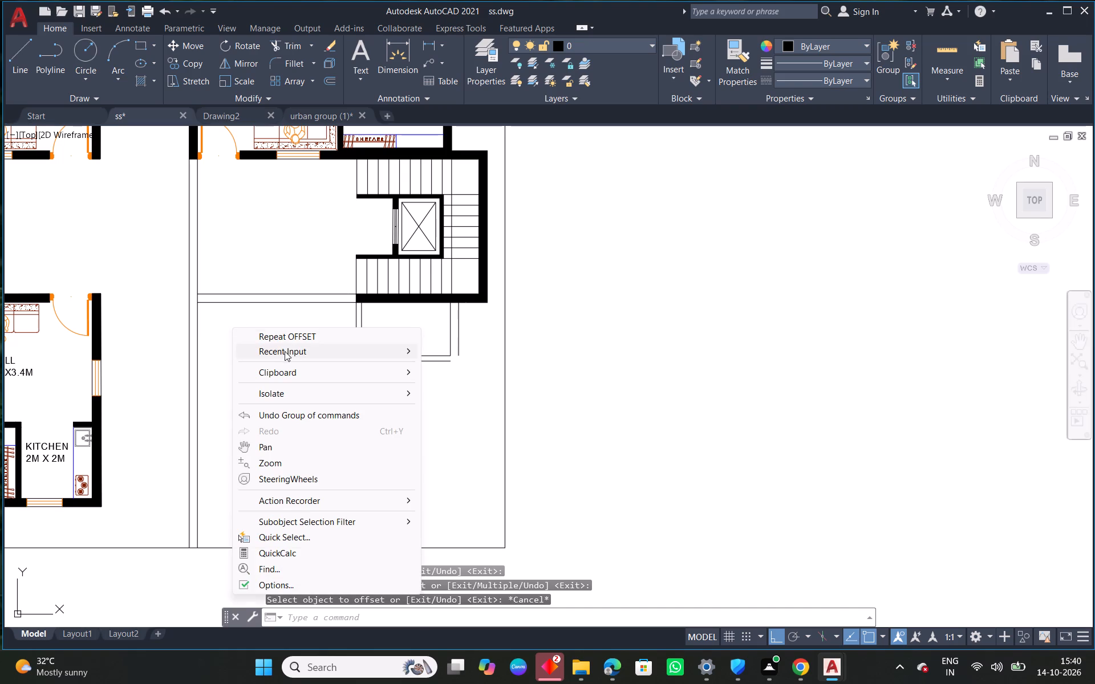
left_click(286, 351)
left_click(464, 455)
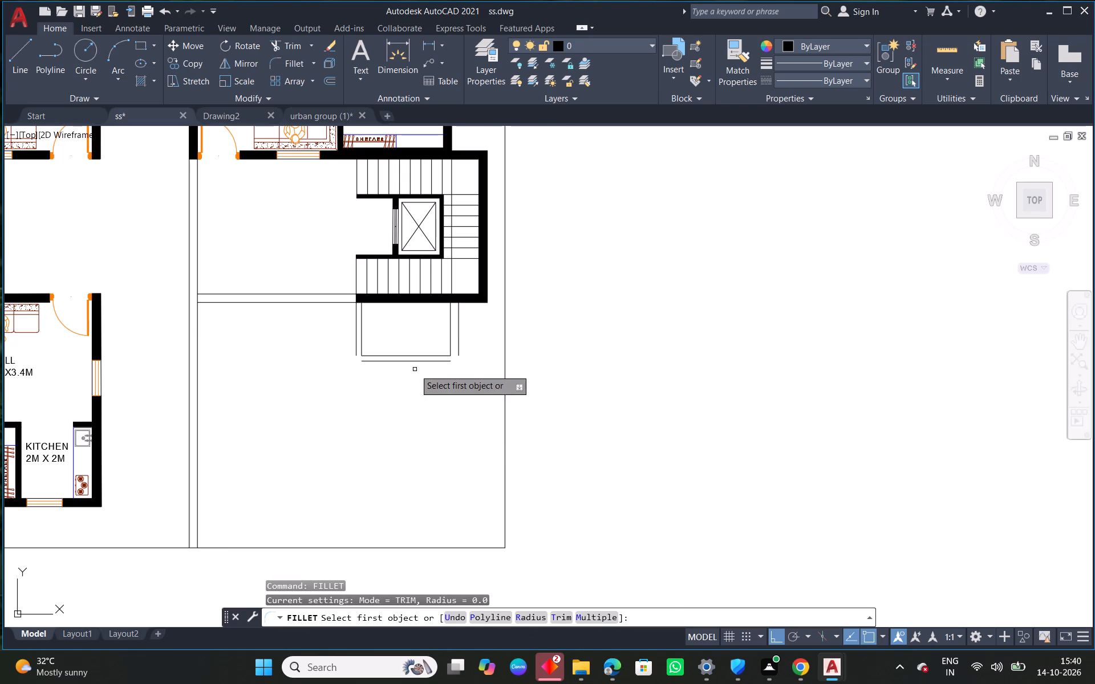
scroll(403, 369, "up", 2)
left_click(334, 348)
left_click(295, 320)
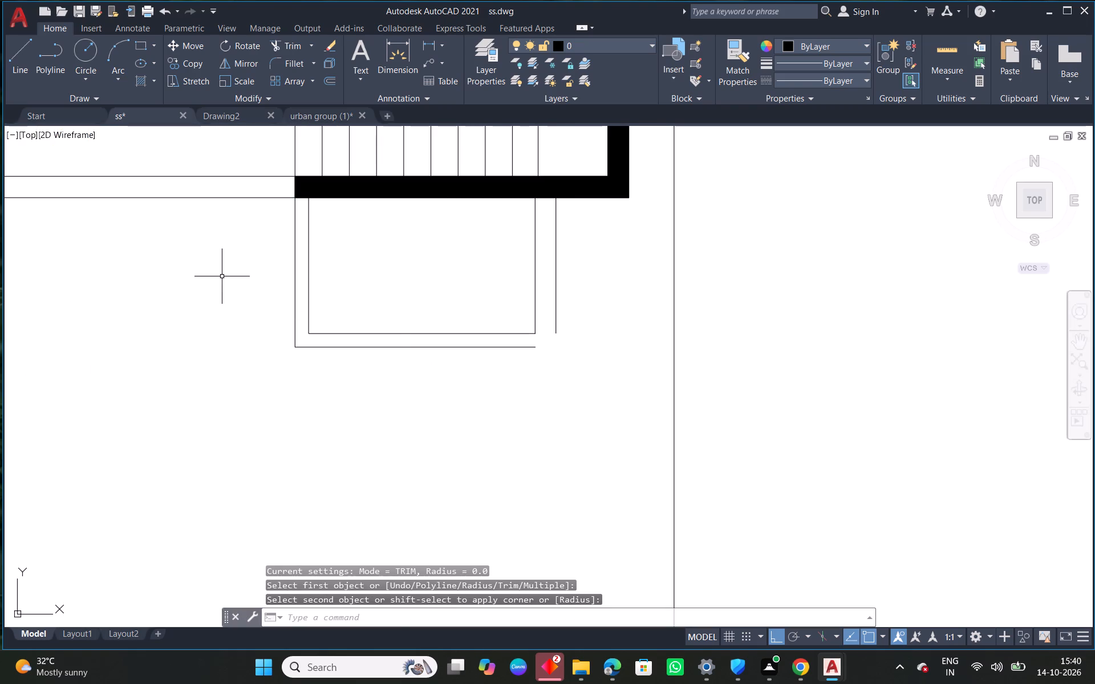
right_click(220, 274)
left_click(273, 288)
left_click(525, 348)
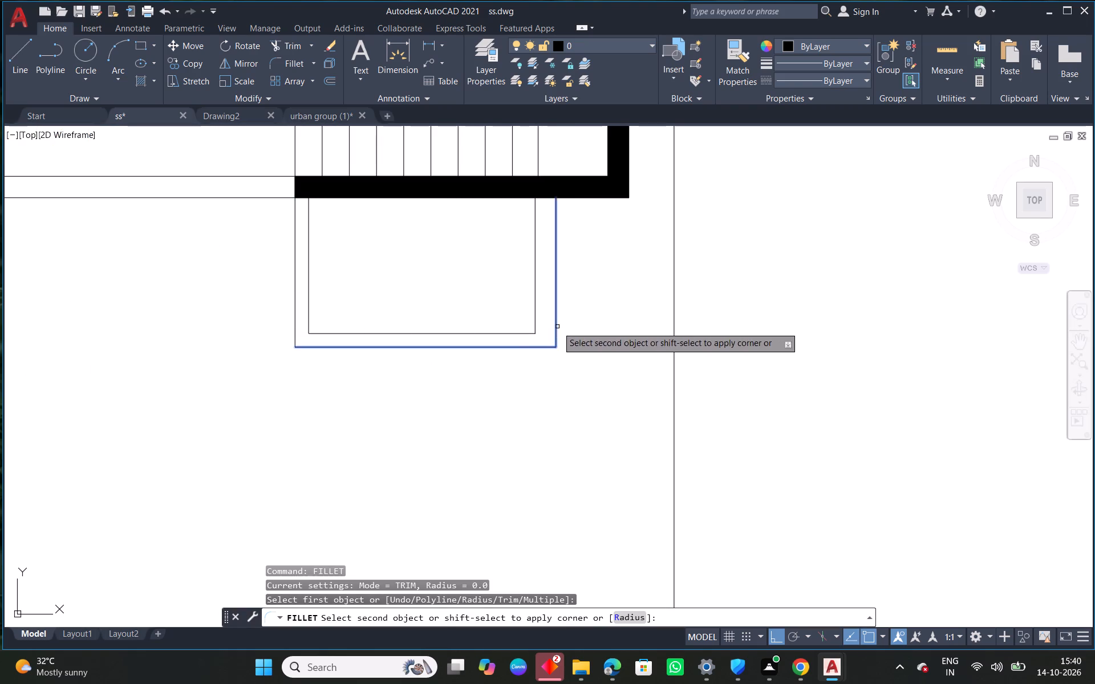
left_click(557, 327)
Fillet the flat's passage-side and upper wall lines into a square corner, joining the outer pair and the inner pair.
scroll(473, 337, "down", 2)
scroll(407, 286, "up", 3)
scroll(344, 318, "down", 3)
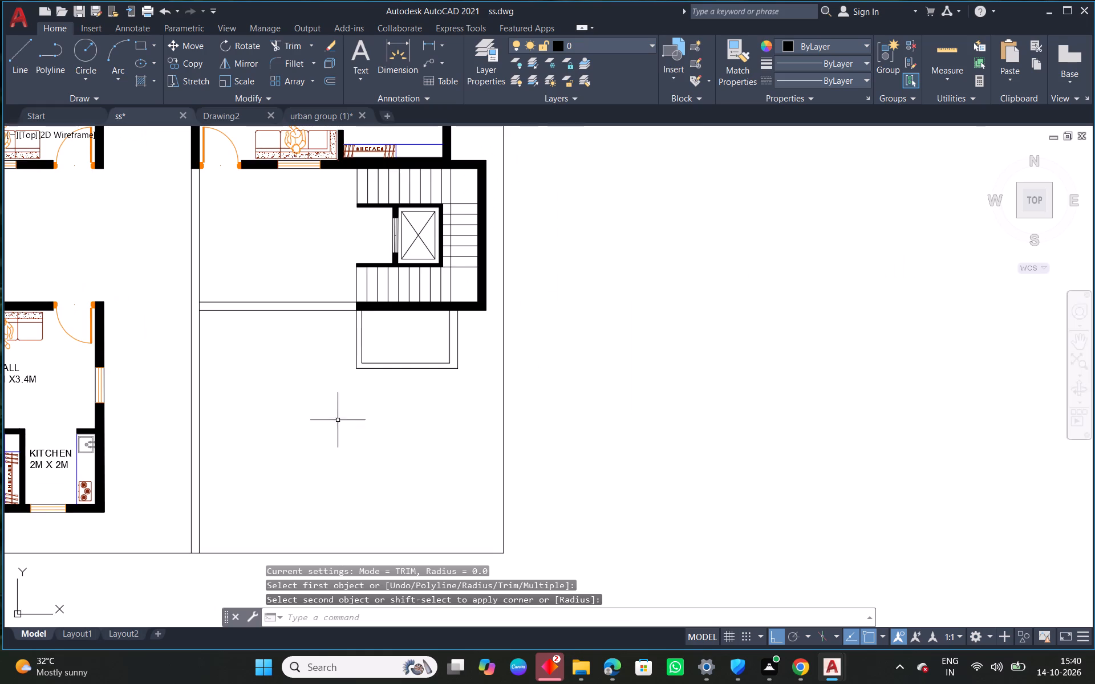
middle_click_drag(334, 429, 436, 378)
right_click(332, 179)
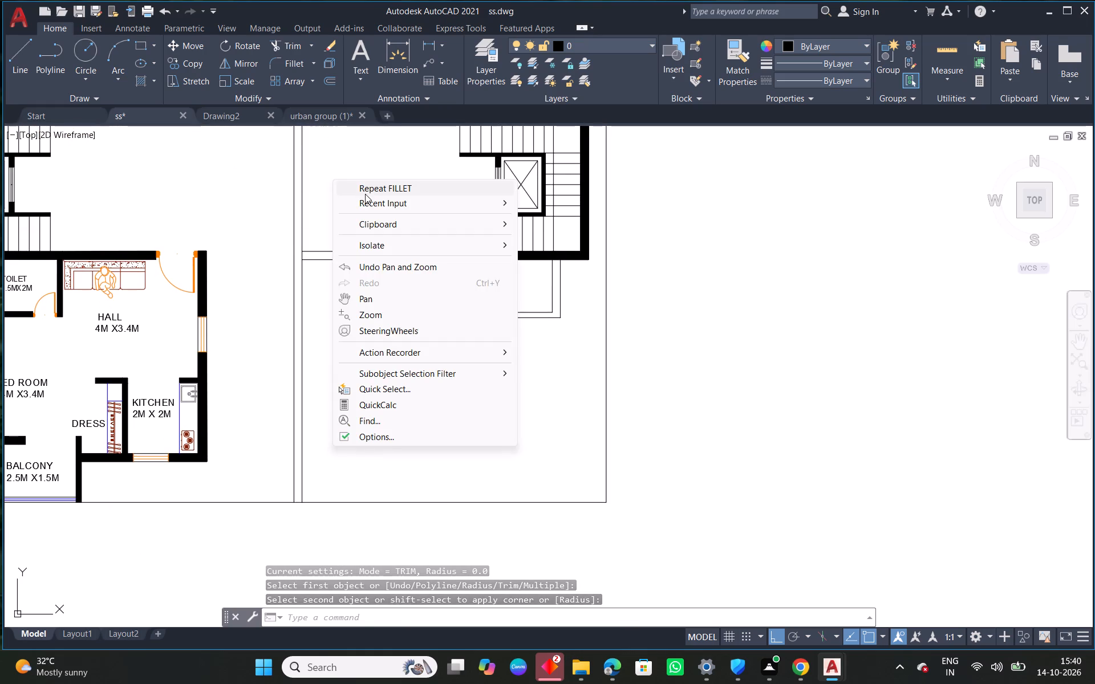
left_click(380, 190)
left_click(321, 251)
left_click(293, 264)
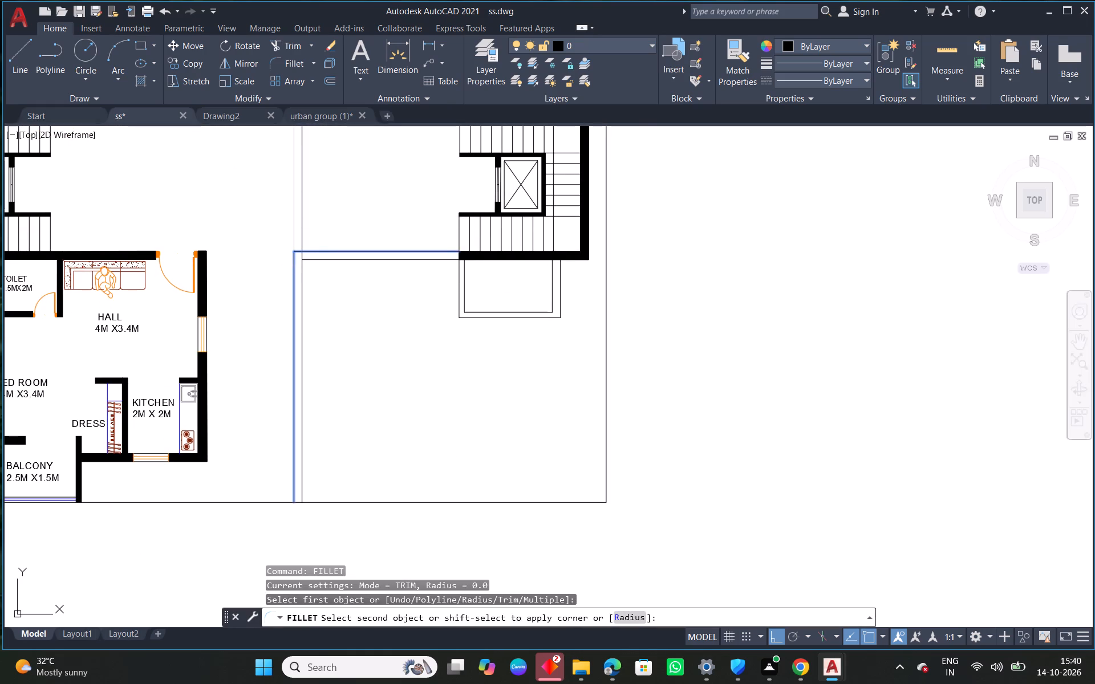
right_click(323, 221)
left_click(382, 222)
left_click(382, 232)
left_click(318, 262)
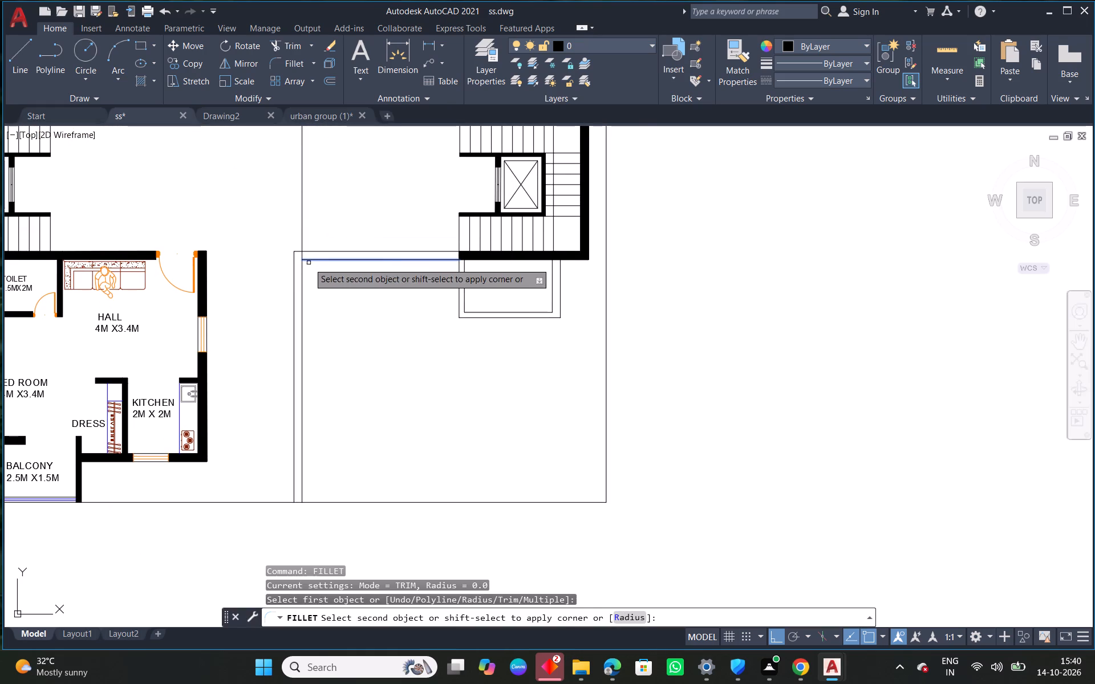
left_click(302, 265)
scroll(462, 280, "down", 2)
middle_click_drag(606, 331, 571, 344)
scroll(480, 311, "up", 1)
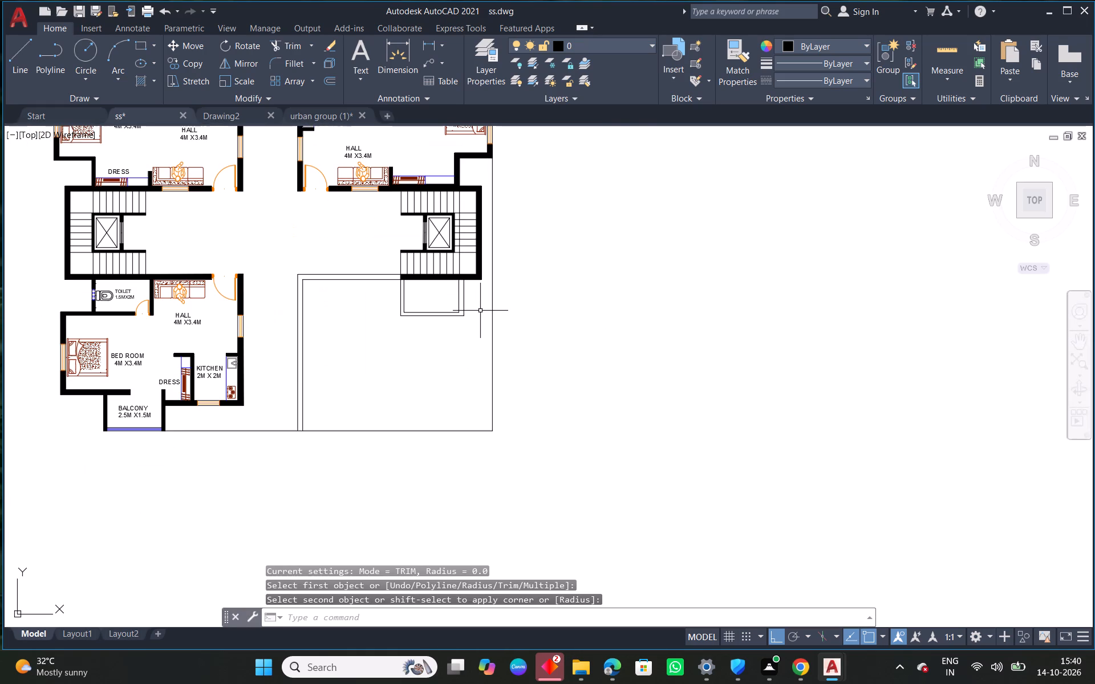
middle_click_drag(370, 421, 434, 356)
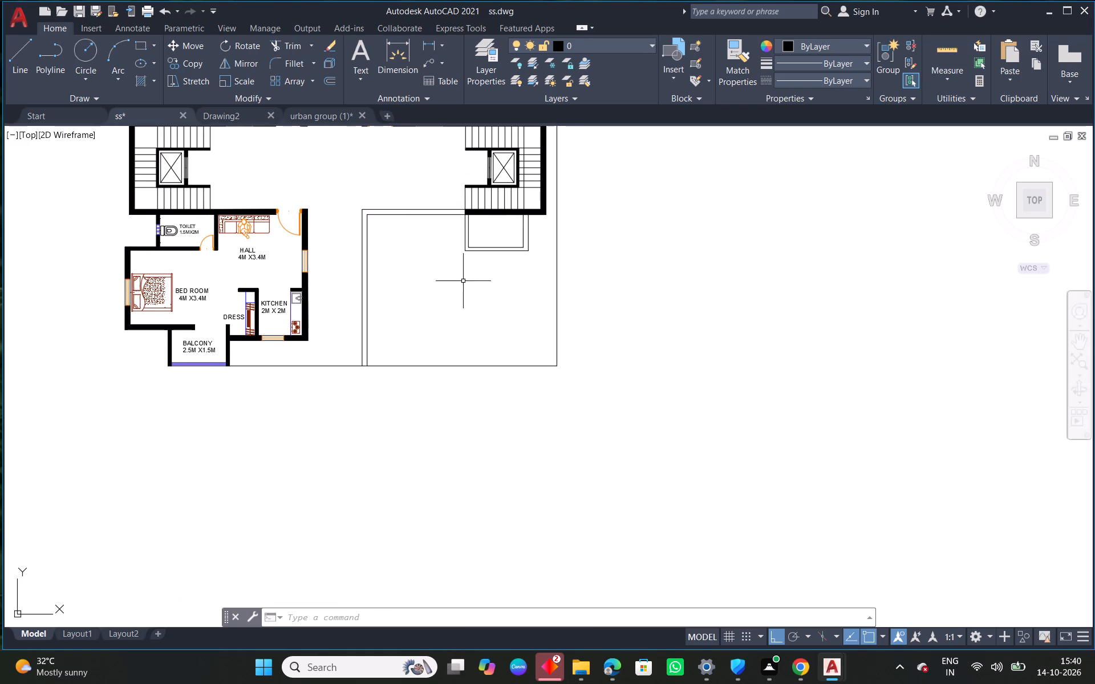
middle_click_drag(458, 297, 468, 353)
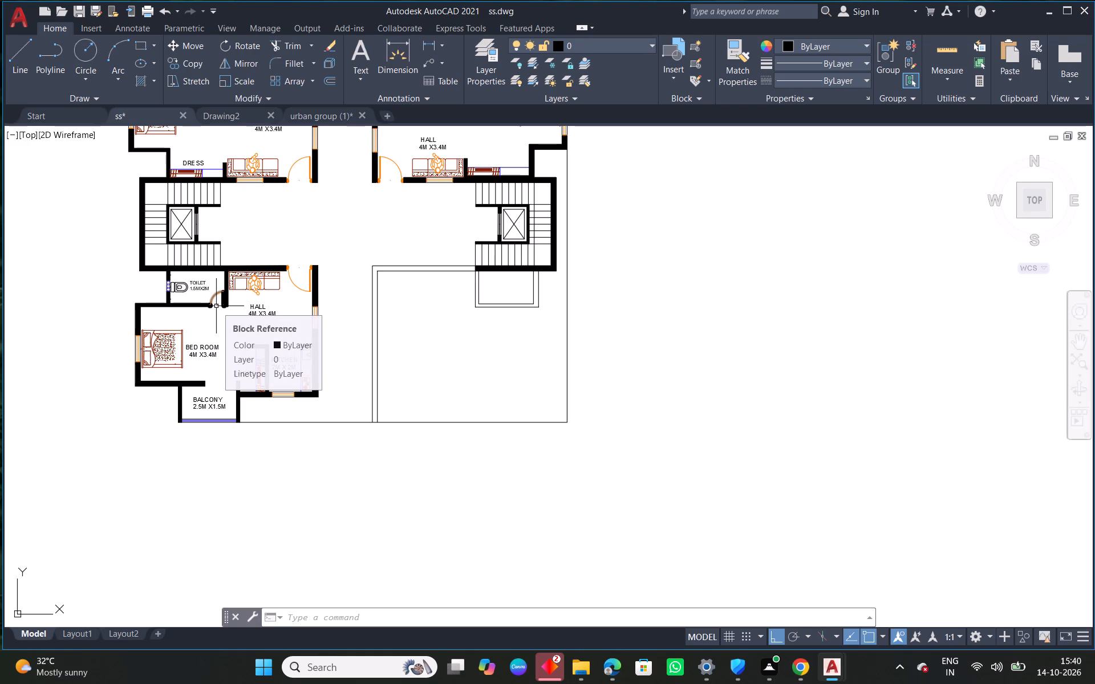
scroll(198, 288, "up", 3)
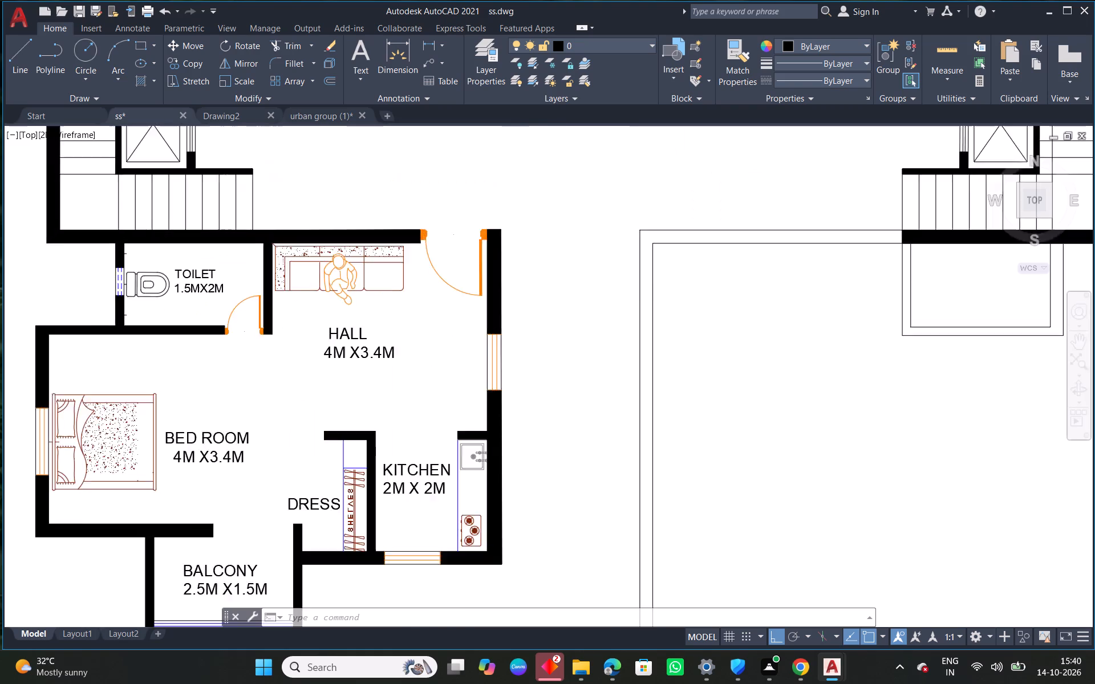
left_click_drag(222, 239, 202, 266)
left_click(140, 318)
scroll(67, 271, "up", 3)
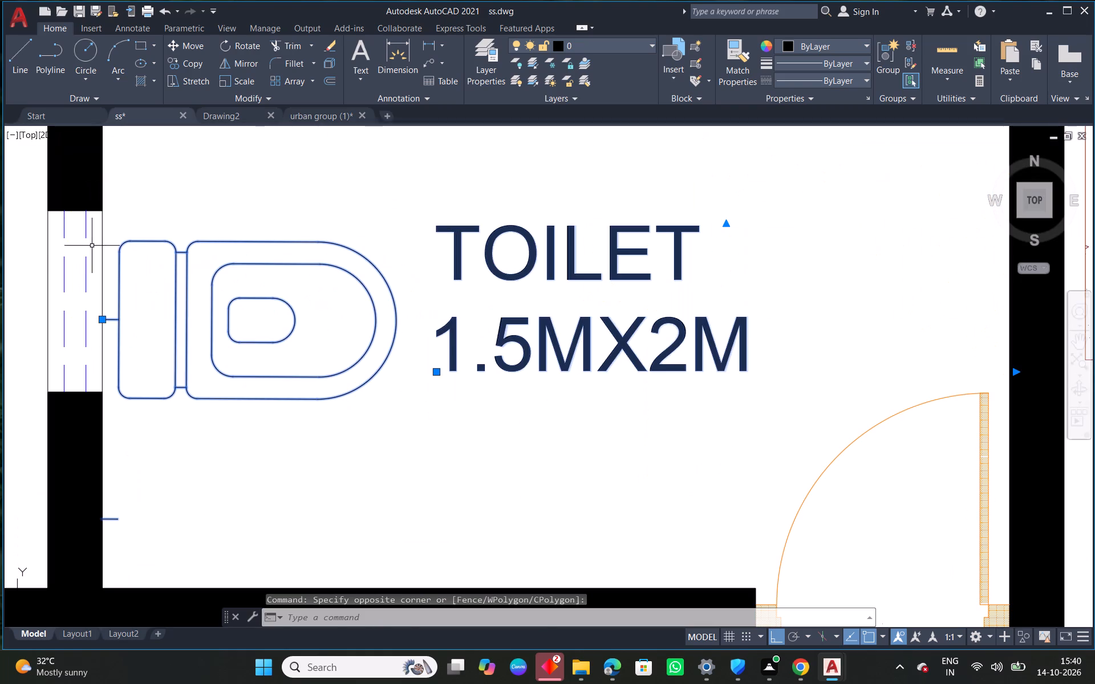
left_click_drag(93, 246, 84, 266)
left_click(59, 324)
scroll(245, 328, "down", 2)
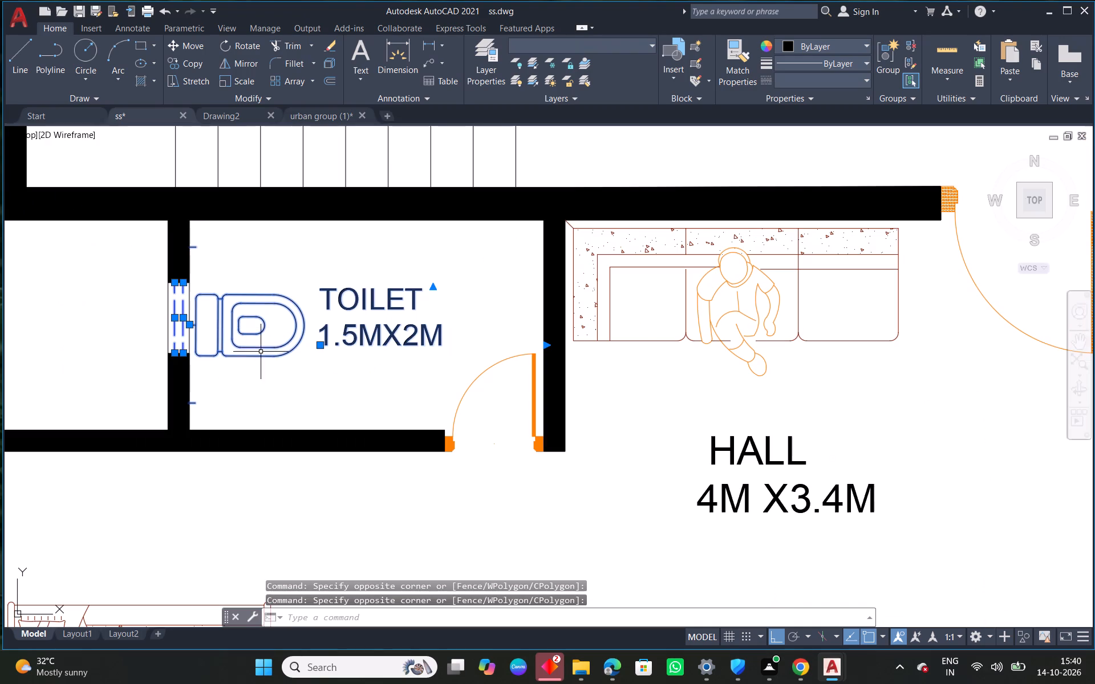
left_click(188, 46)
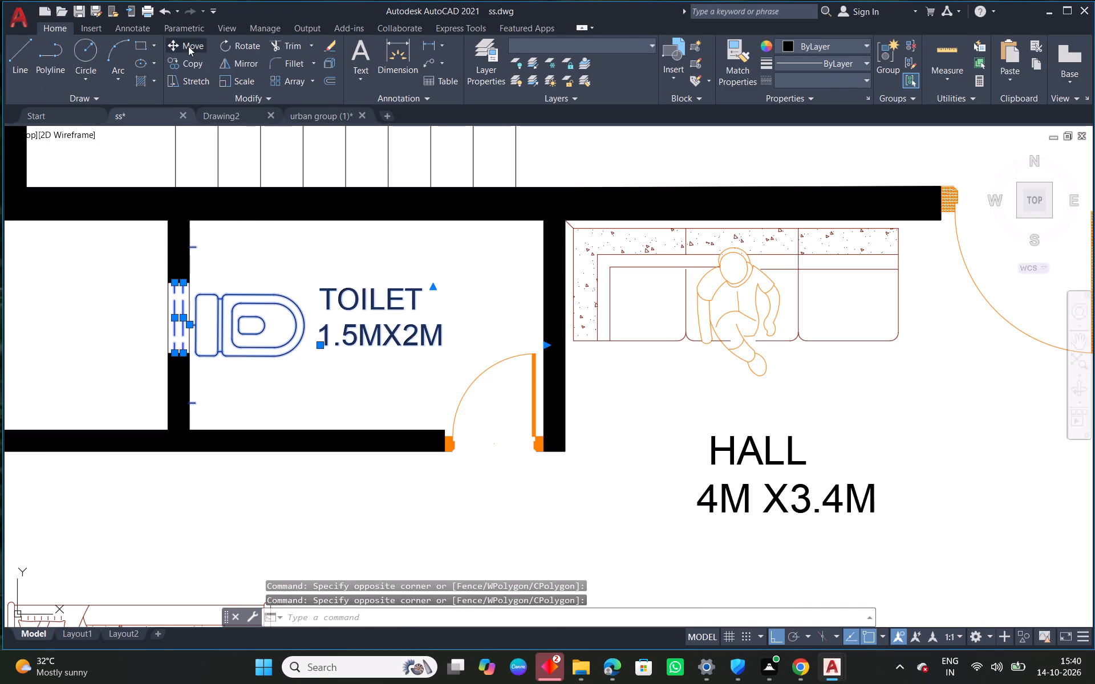
Copy the WC fixture from the lower-left flat's toilet into the small room below the right stair block.
left_click(188, 64)
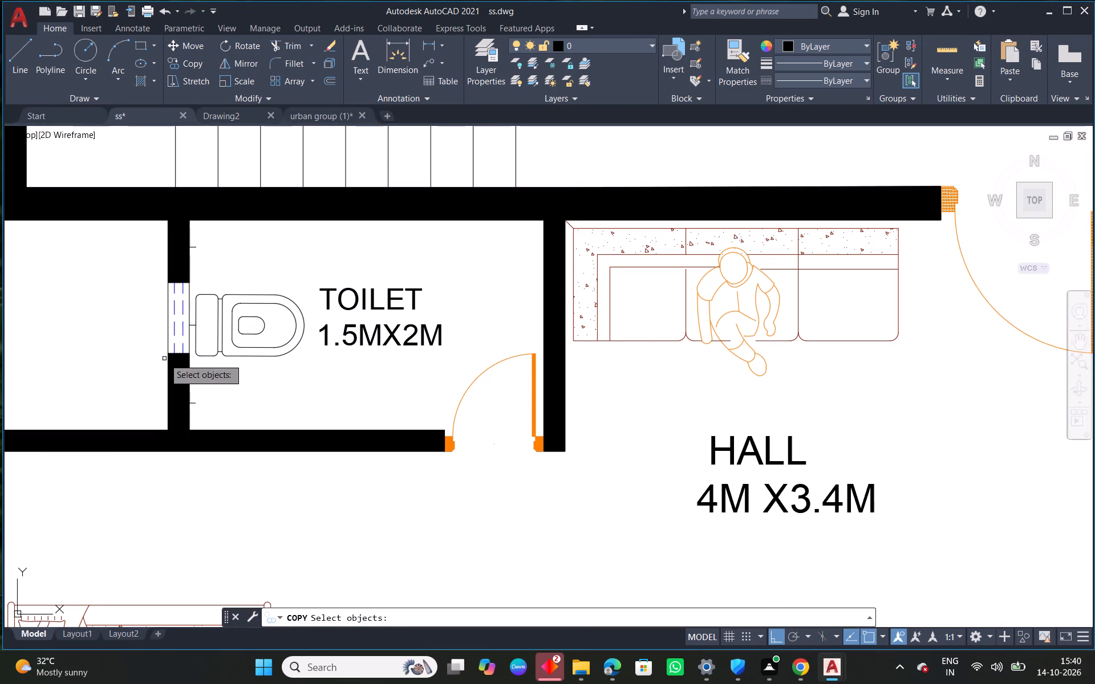
left_click(238, 321)
right_click(238, 321)
left_click(238, 321)
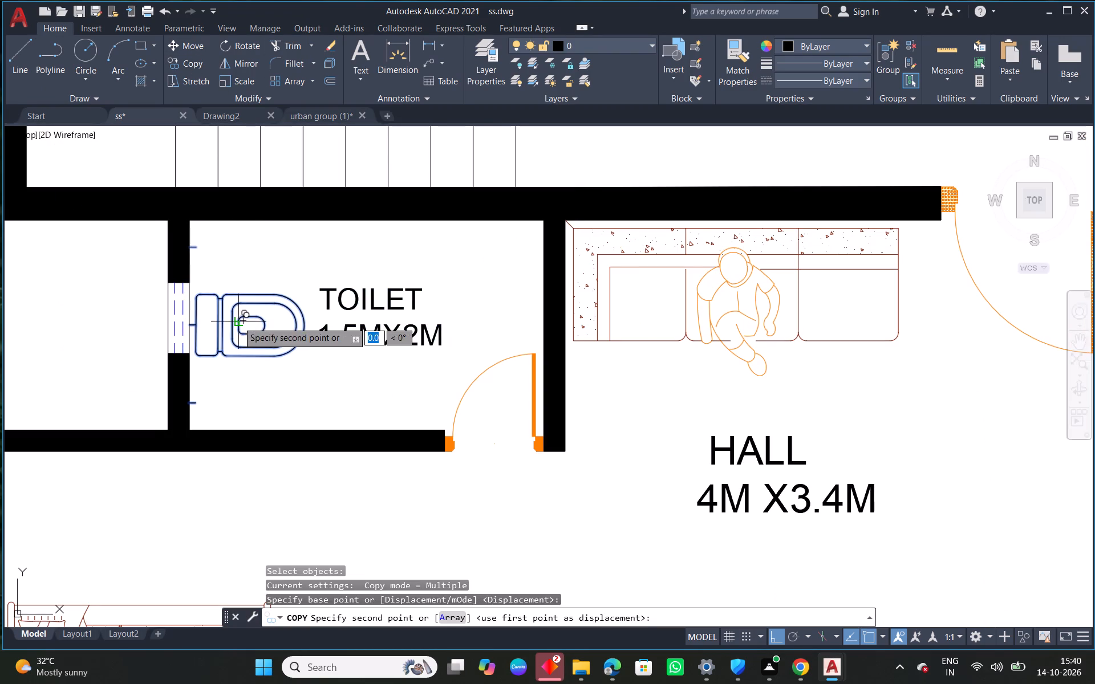
scroll(694, 486, "down", 2)
middle_click_drag(806, 408, 330, 434)
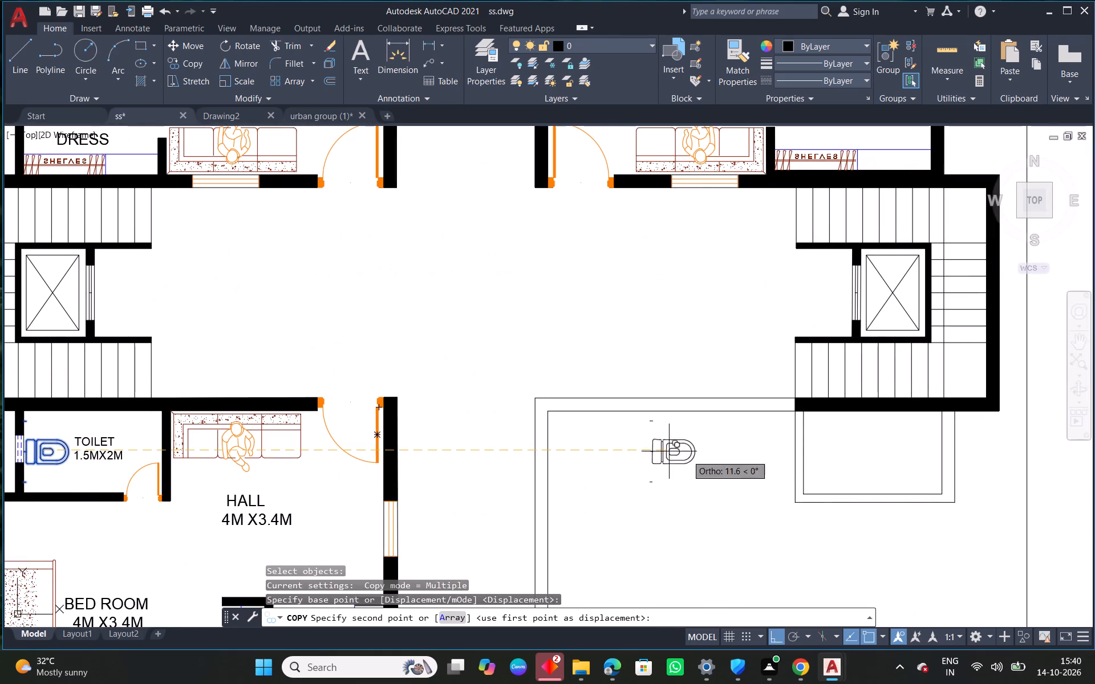
middle_click_drag(860, 466, 654, 445)
left_click(684, 443)
right_click(680, 438)
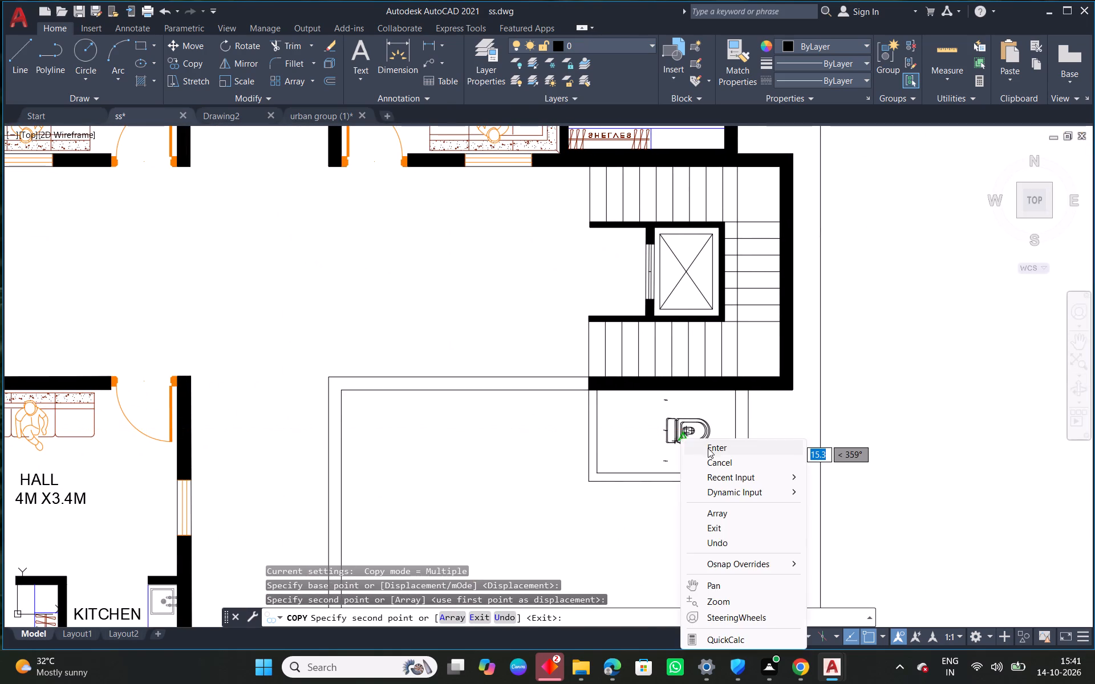
left_click(708, 448)
Mirror the copied WC fixture about a vertical line through its back edge, erasing the source object.
scroll(659, 425, "up", 1)
left_click(675, 441)
left_click(657, 446)
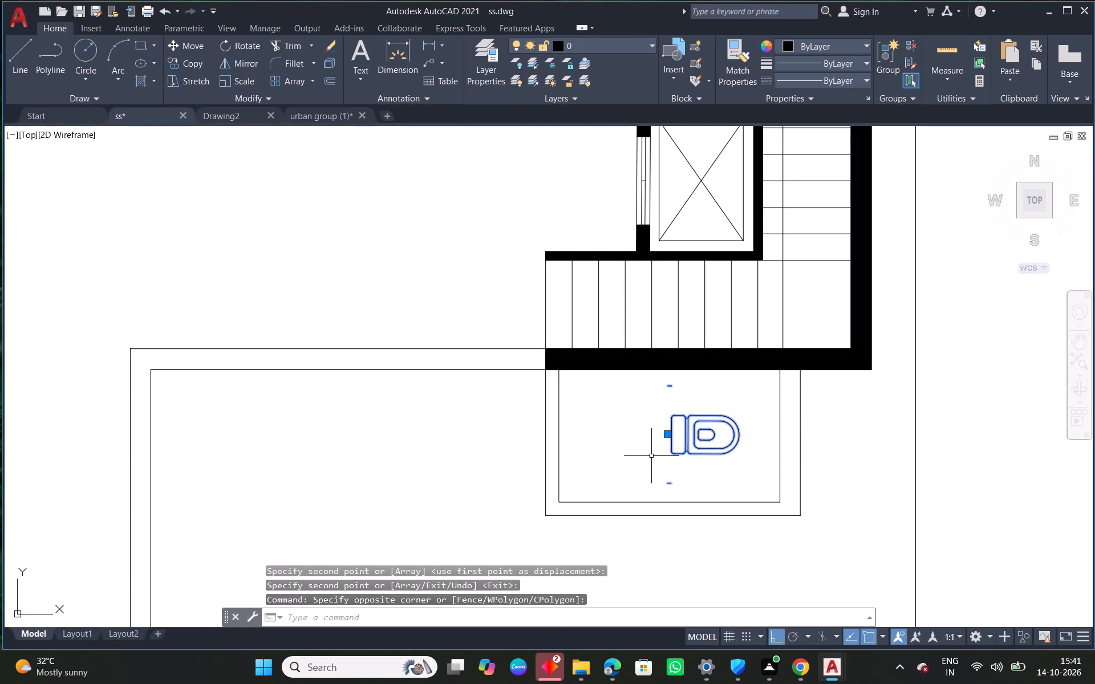
middle_click_drag(698, 471, 499, 420)
scroll(494, 412, "up", 1)
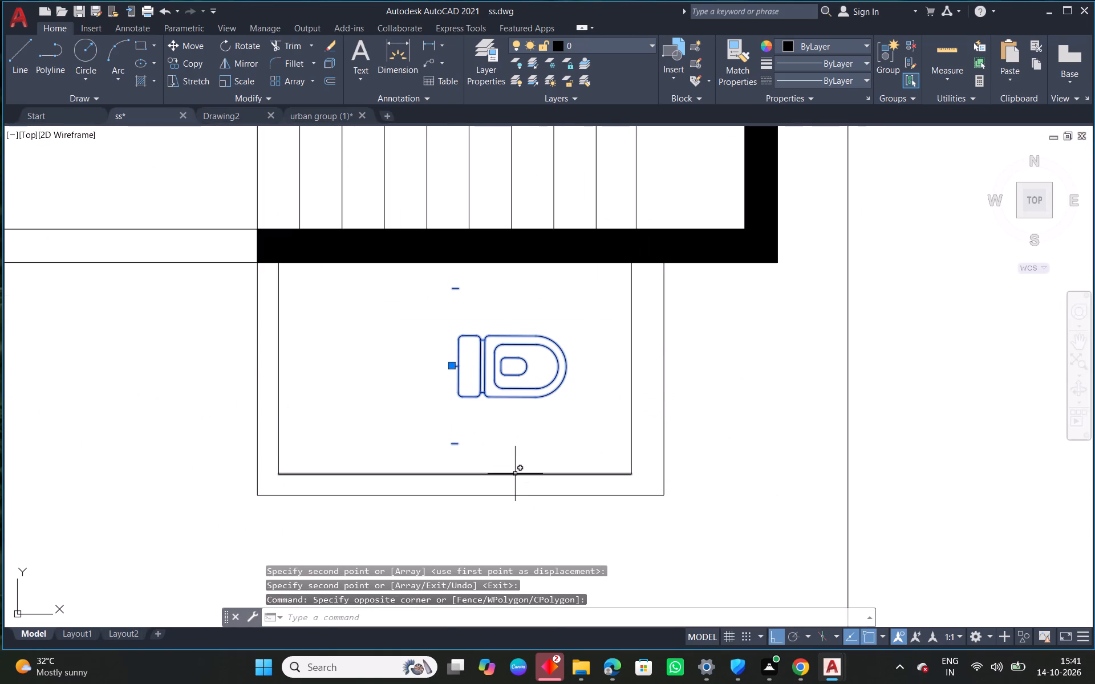
type("MI")
key("space")
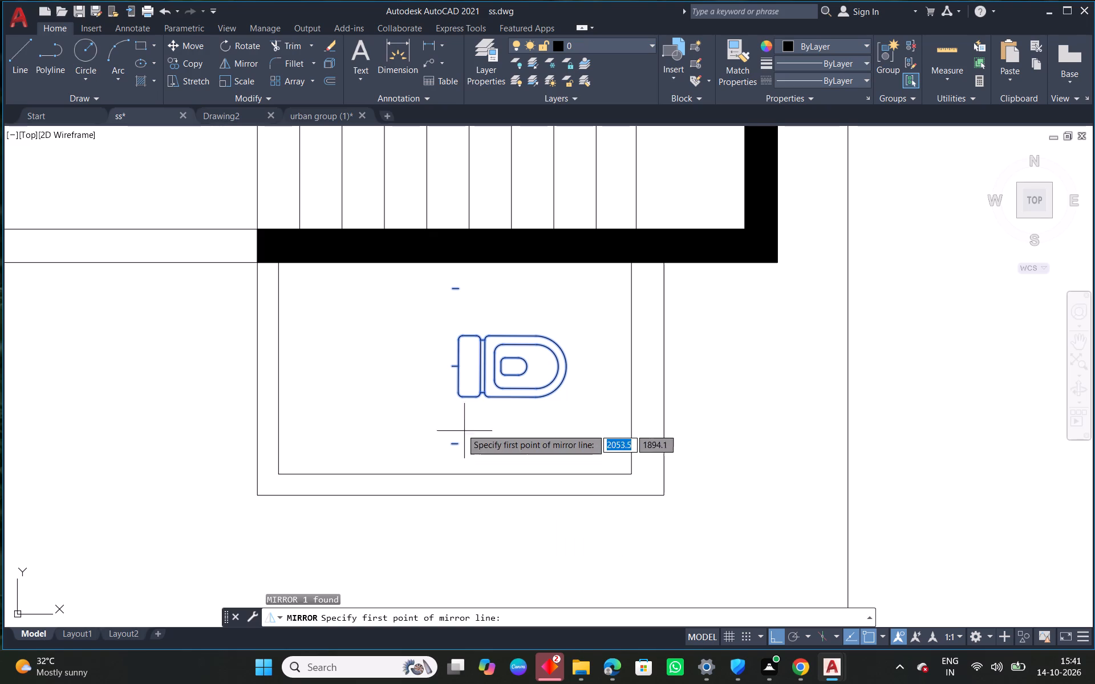
left_click(451, 449)
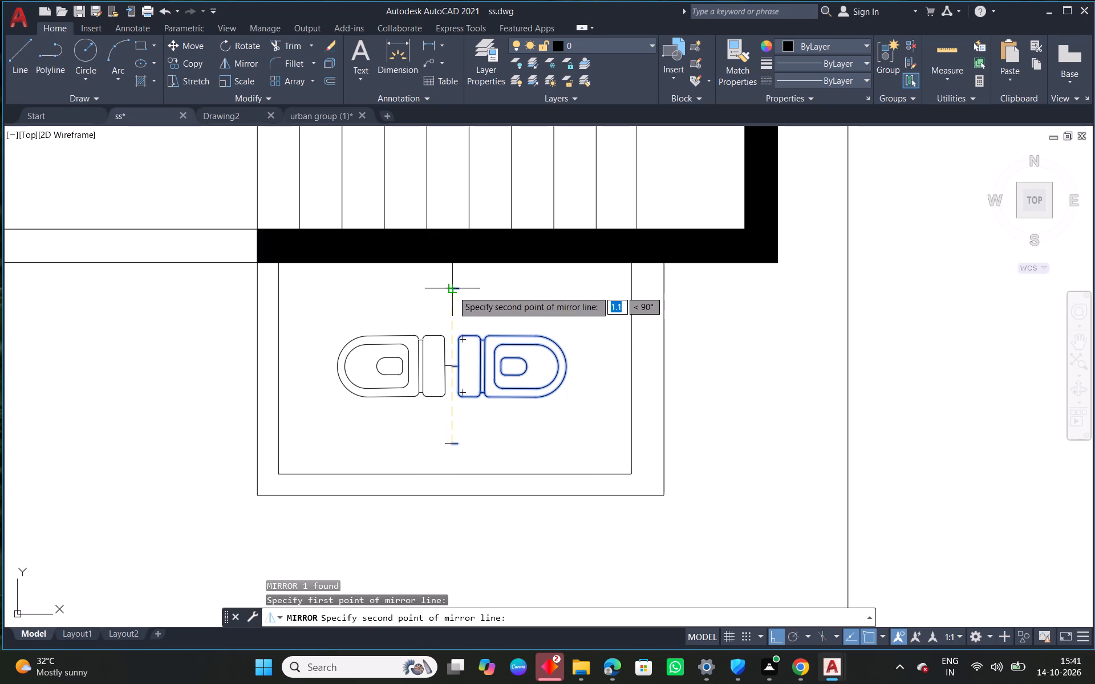
left_click(453, 291)
left_click(471, 316)
left_click_drag(500, 353, 471, 316)
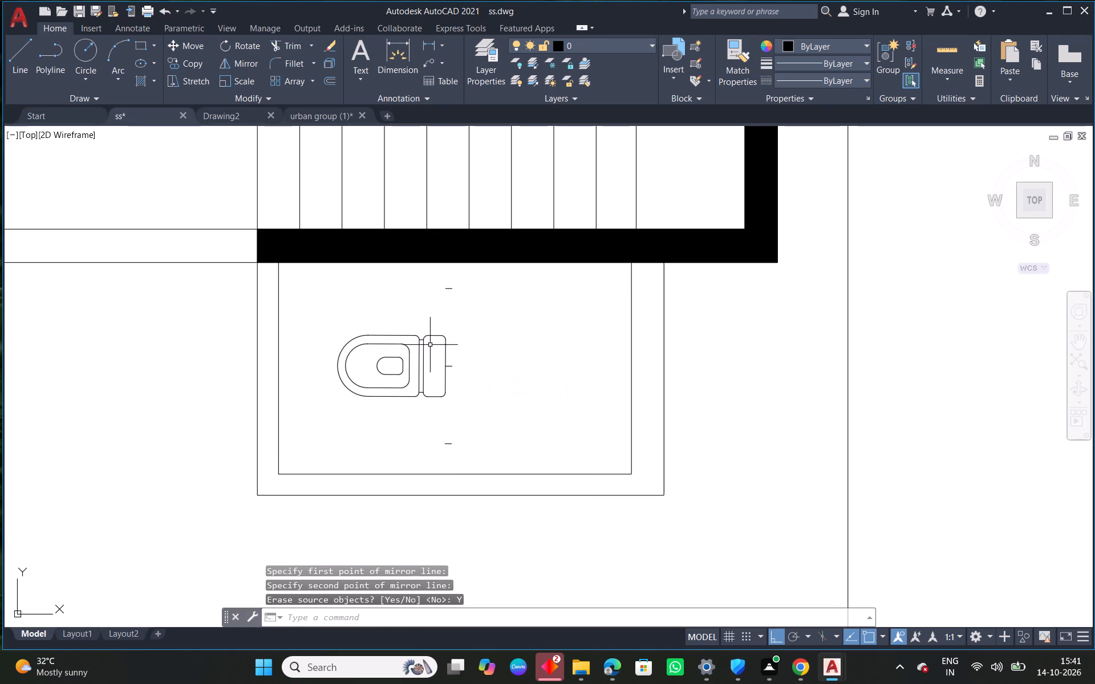
Move the mirrored WC so its back sits on the inner line of the small room's wall farthest from the passage.
left_click(406, 359)
left_click(432, 368)
left_click(445, 368)
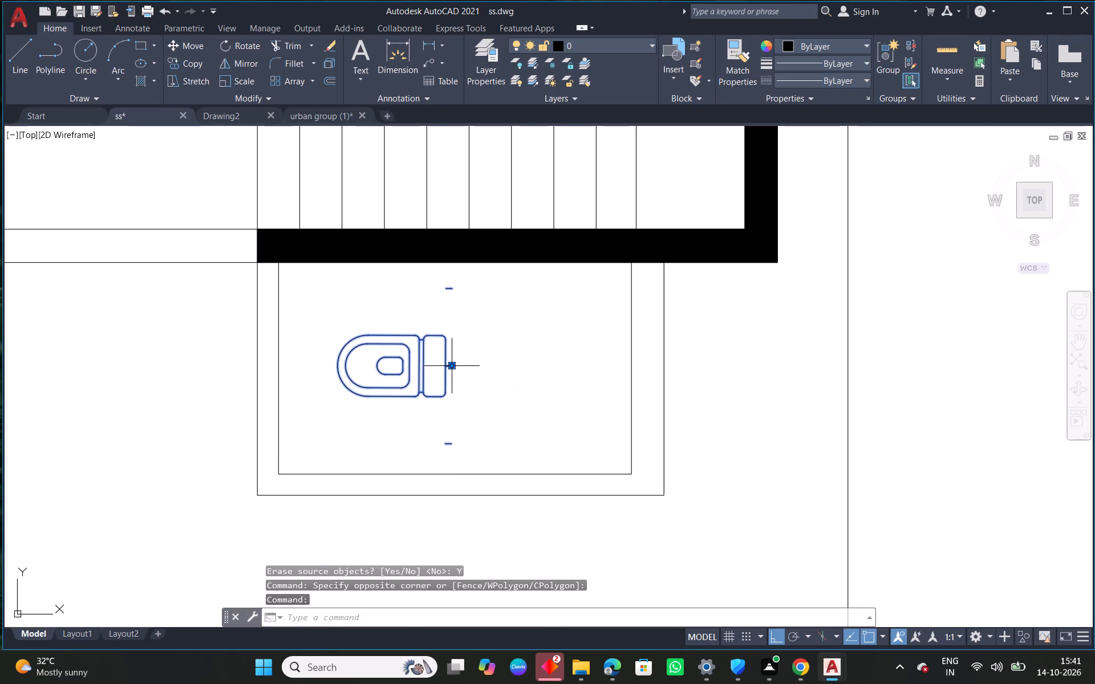
left_click_drag(453, 369, 459, 368)
left_click(632, 356)
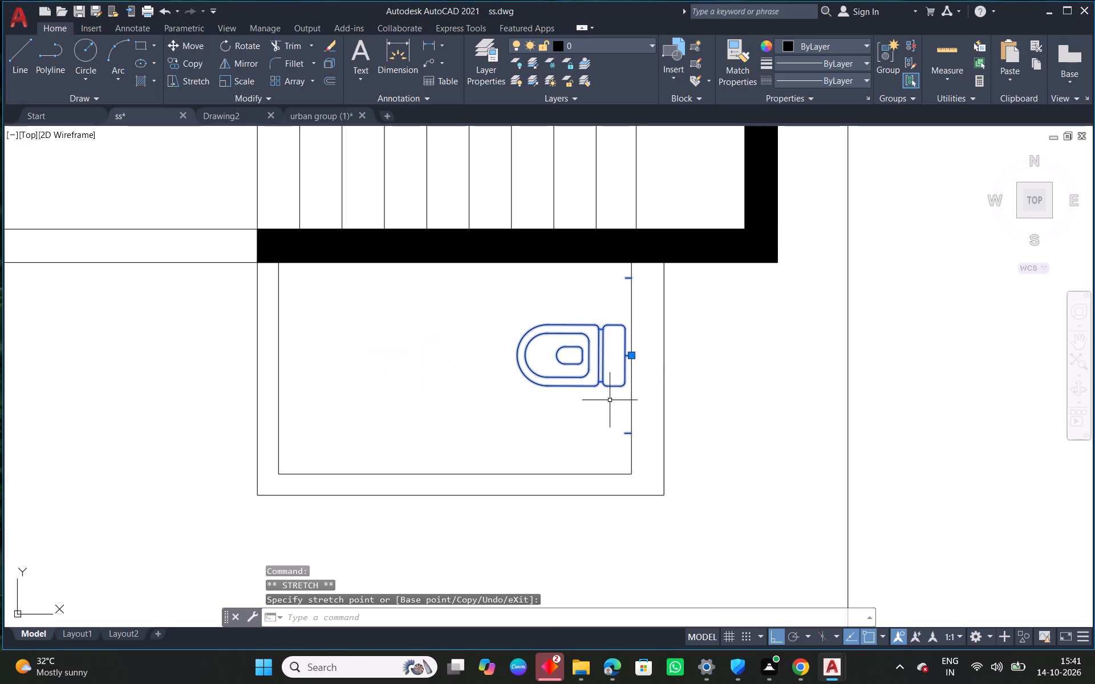
scroll(508, 406, "down", 1)
middle_click_drag(555, 440, 597, 425)
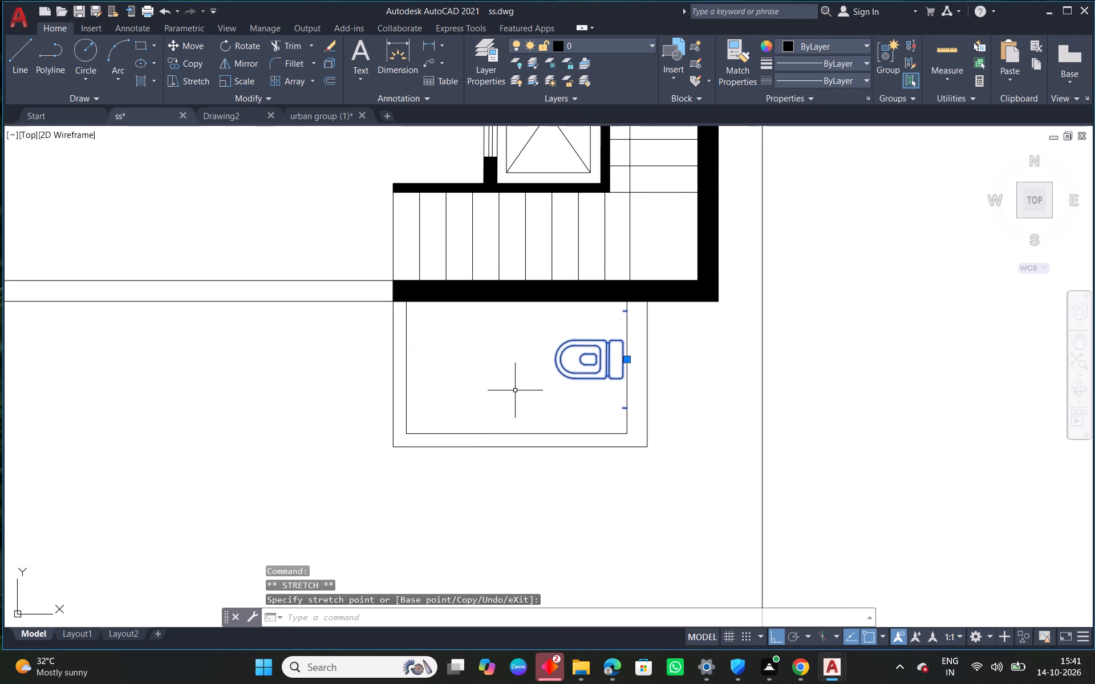
key("Escape")
Turn off Ortho mode for free placement of a copy of the lower-left flat's toilet label.
scroll(564, 347, "down", 2)
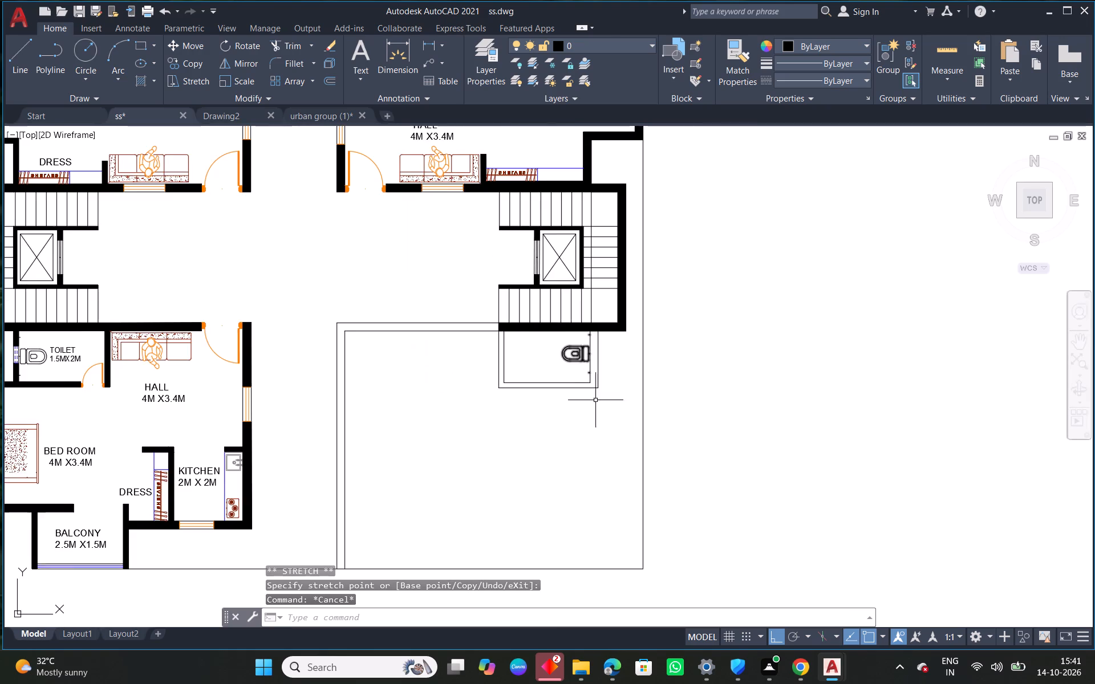
middle_click_drag(492, 433, 677, 421)
scroll(295, 356, "up", 2)
middle_click_drag(204, 357, 270, 349)
left_click(277, 320)
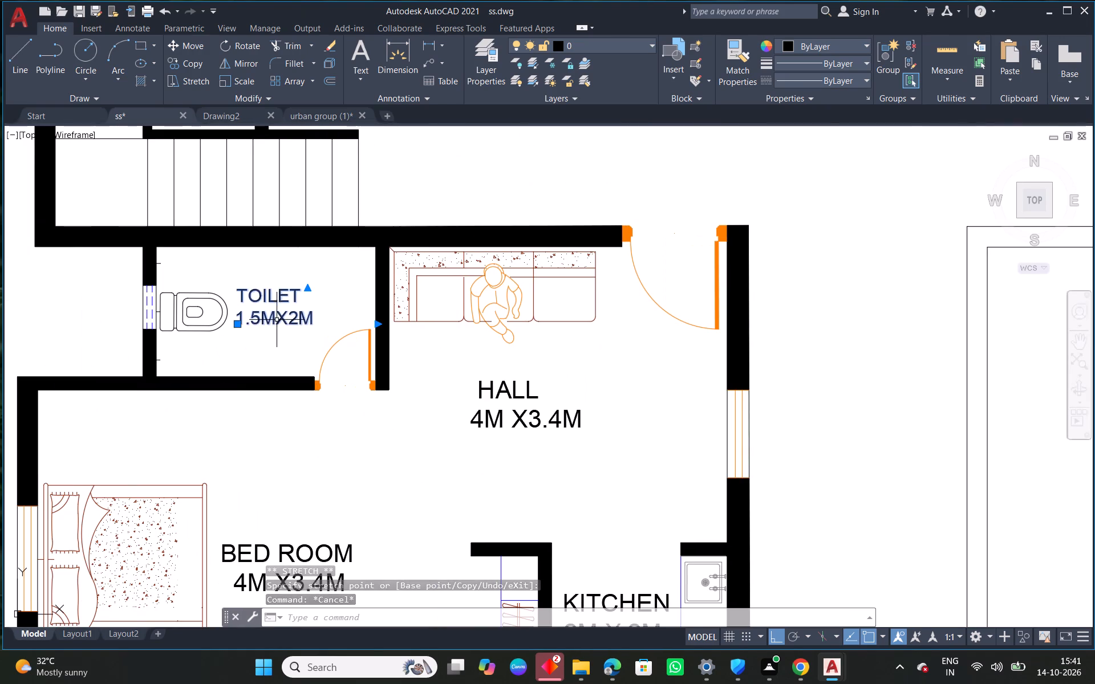
left_click(191, 64)
left_click(238, 320)
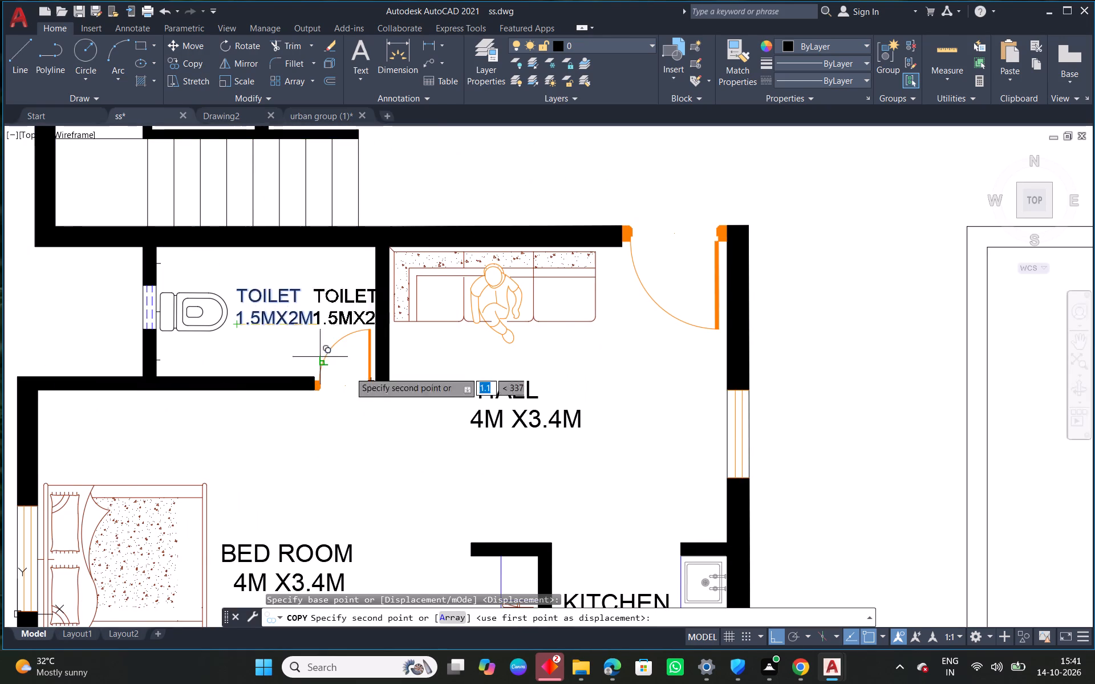
scroll(518, 492, "down", 1)
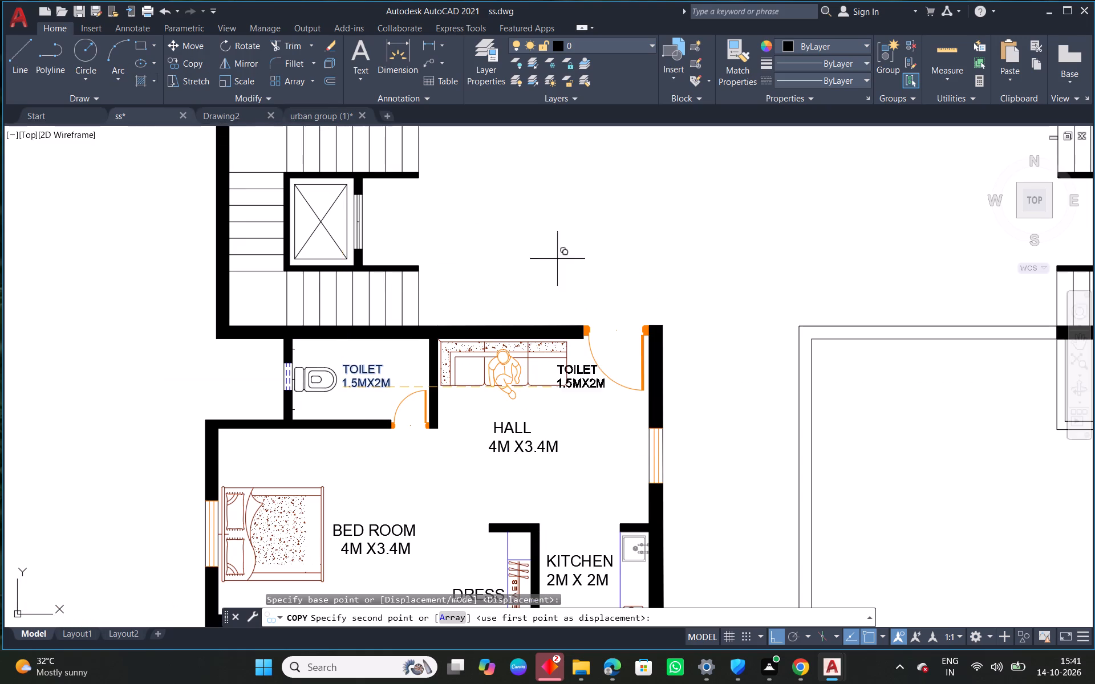
left_click(775, 636)
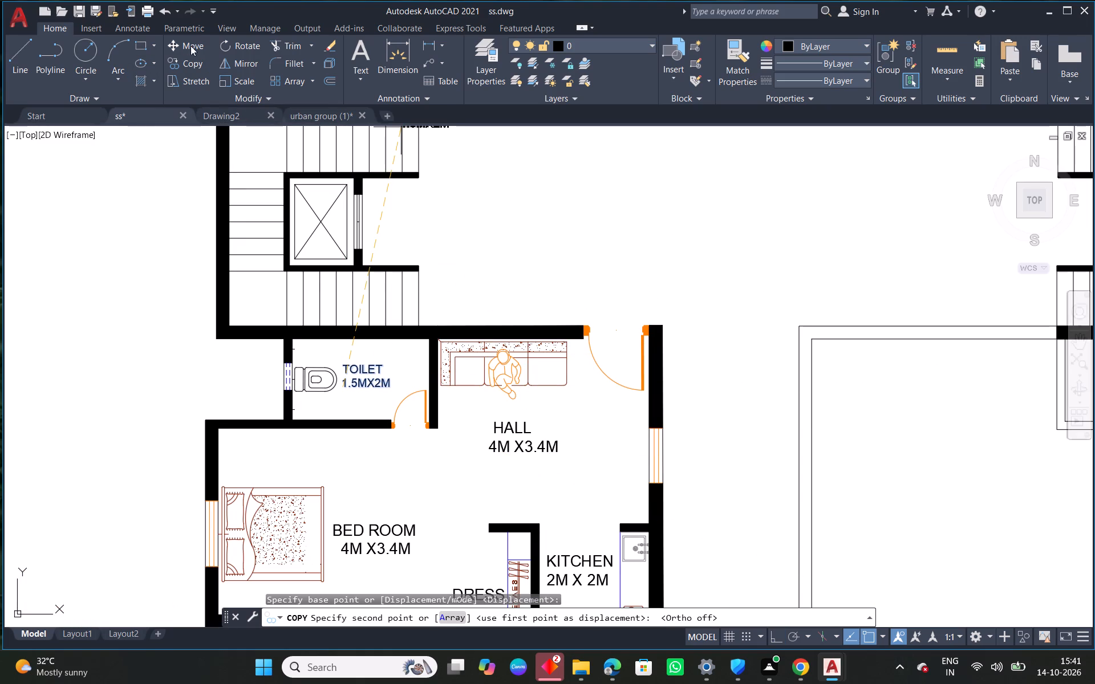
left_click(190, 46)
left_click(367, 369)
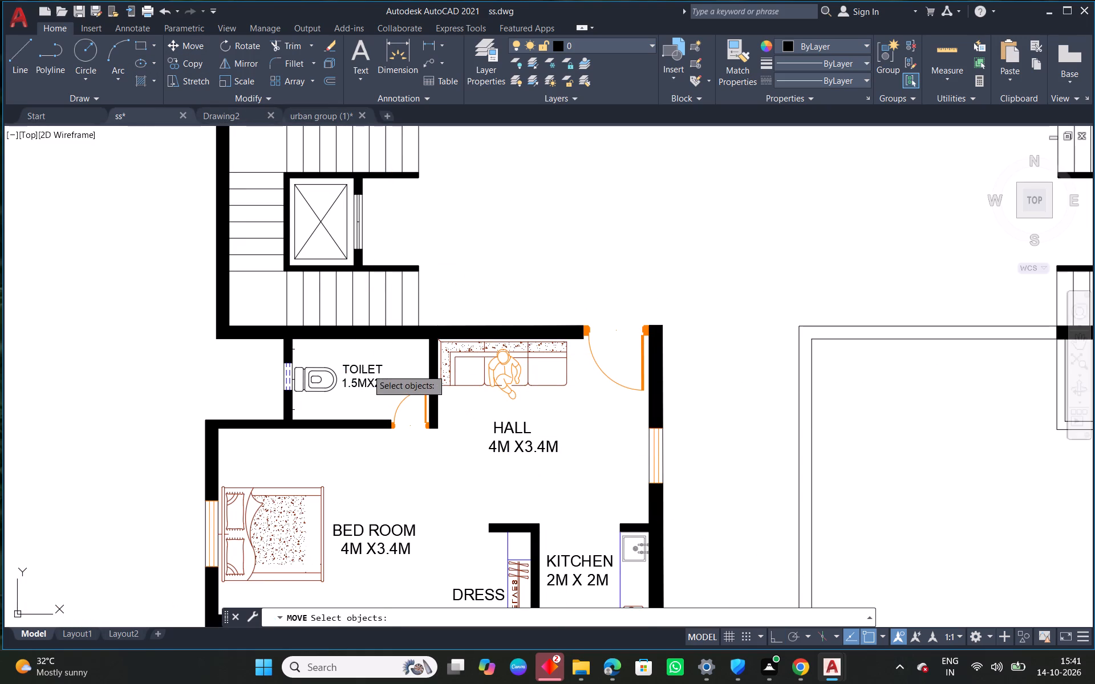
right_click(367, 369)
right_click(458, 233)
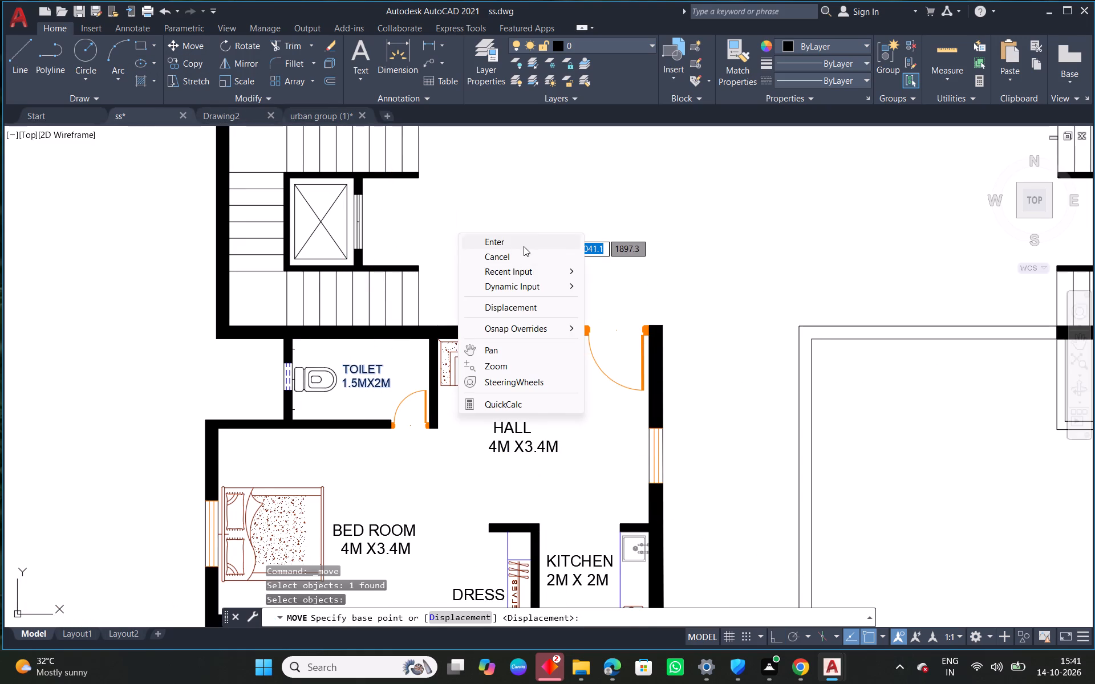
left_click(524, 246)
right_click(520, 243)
Copy the TOILET 1.5MX2M label from the lower-left flat into the new toilet, beside the WC on its passage side.
right_click(519, 254)
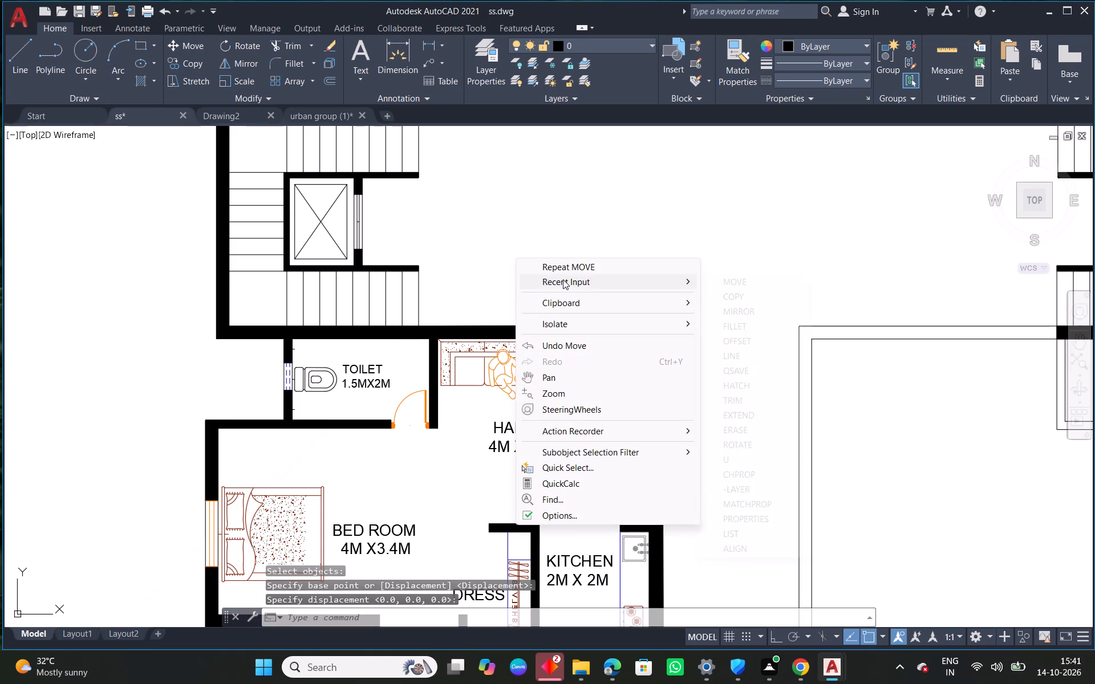
left_click(563, 279)
left_click(760, 300)
left_click(357, 373)
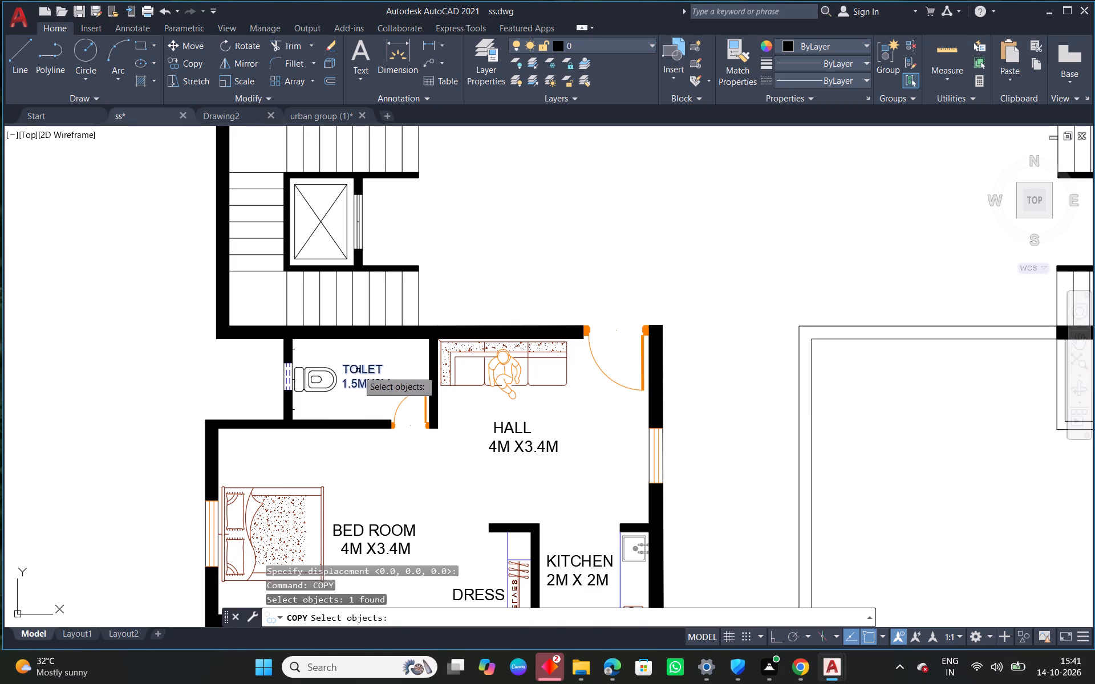
right_click(358, 370)
left_click(359, 388)
scroll(732, 522, "down", 1)
middle_click_drag(834, 495, 295, 379)
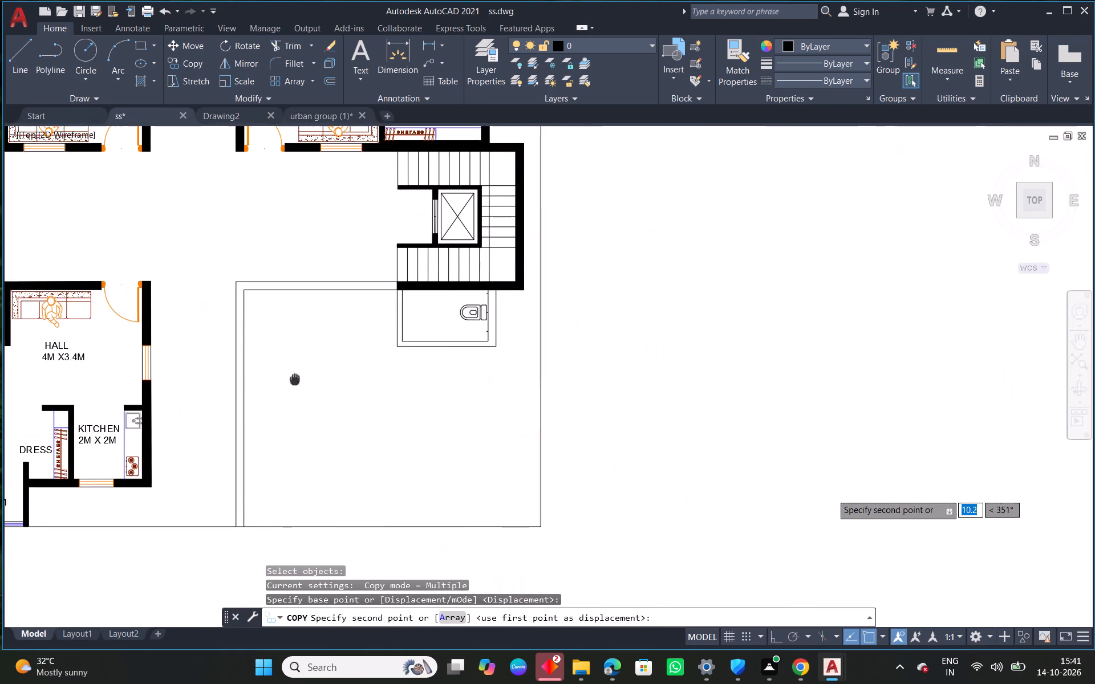
scroll(460, 291, "up", 3)
left_click(313, 364)
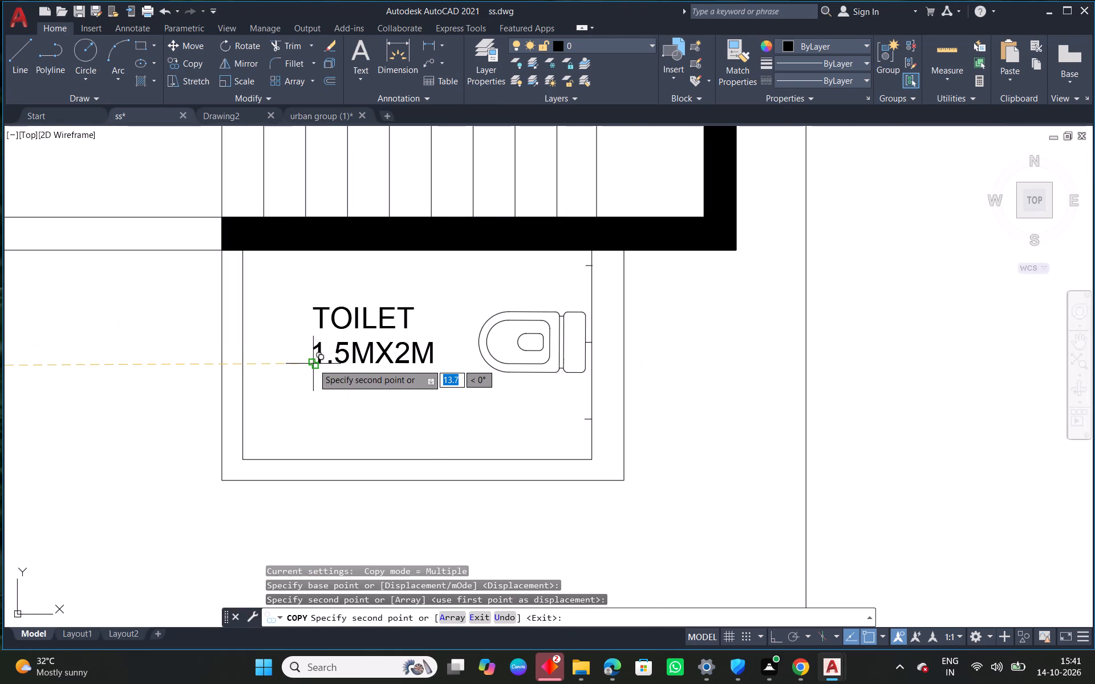
right_click(313, 364)
left_click(348, 378)
Copy the lower-left flat's toilet door to a spot just below the new toilet's bottom wall.
scroll(336, 367, "down", 3)
middle_click_drag(254, 414, 443, 374)
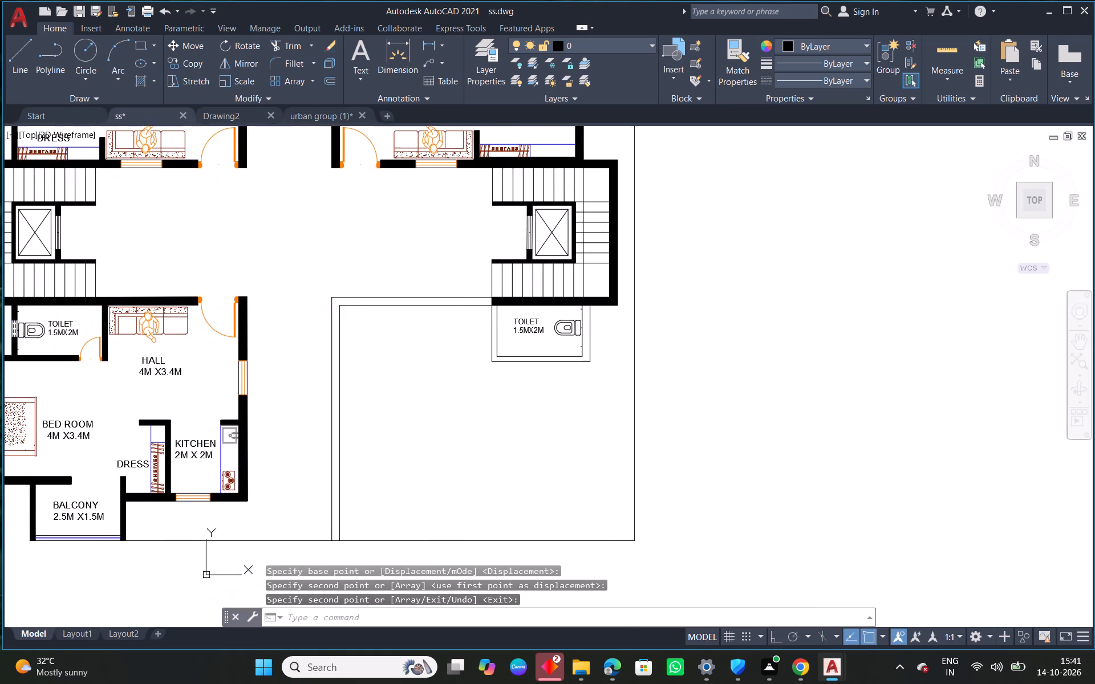
scroll(455, 364, "up", 1)
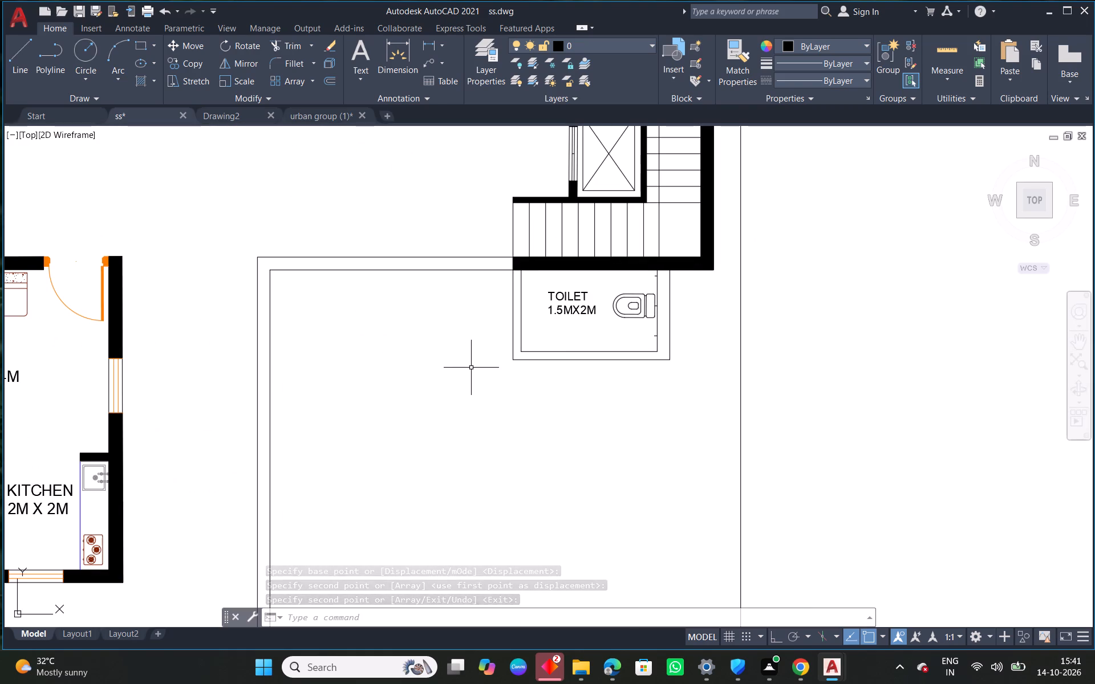
scroll(504, 342, "down", 1)
middle_click_drag(92, 384, 194, 379)
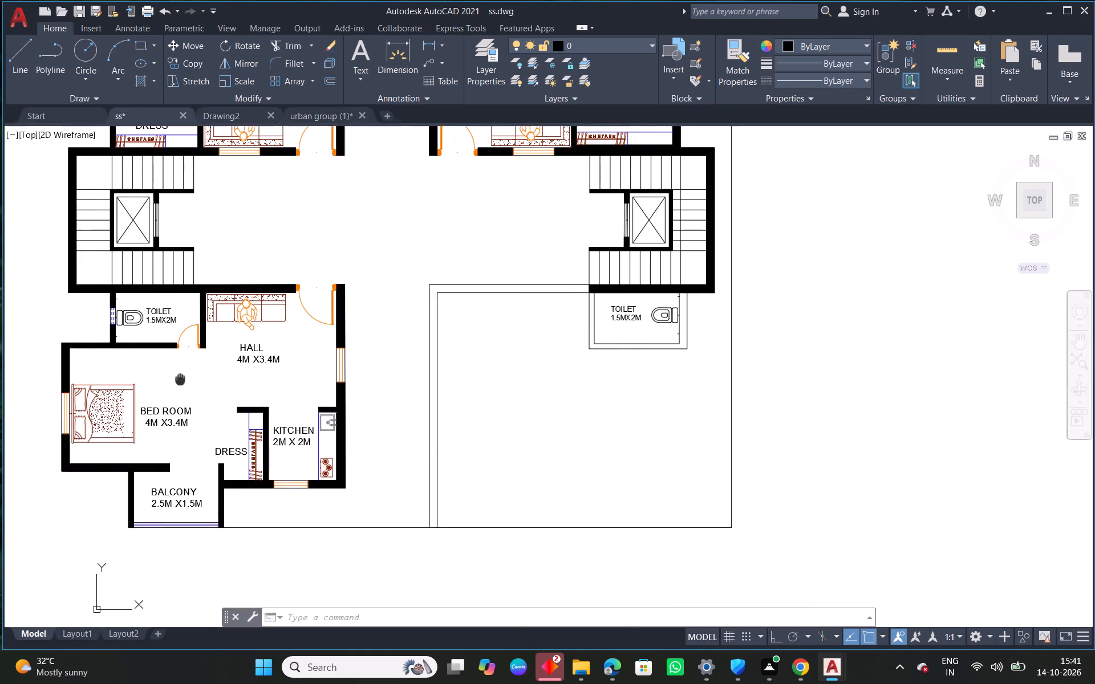
middle_click_drag(194, 379, 210, 378)
scroll(232, 332, "up", 2)
left_click(244, 328)
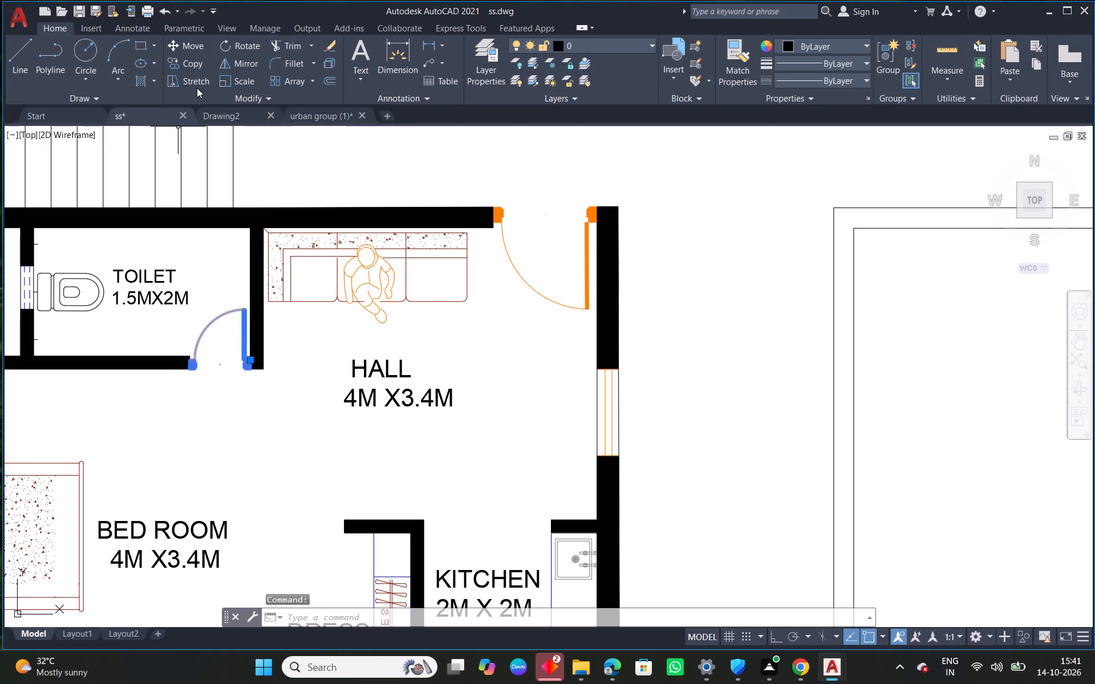
left_click(181, 62)
left_click(192, 369)
scroll(380, 430, "down", 1)
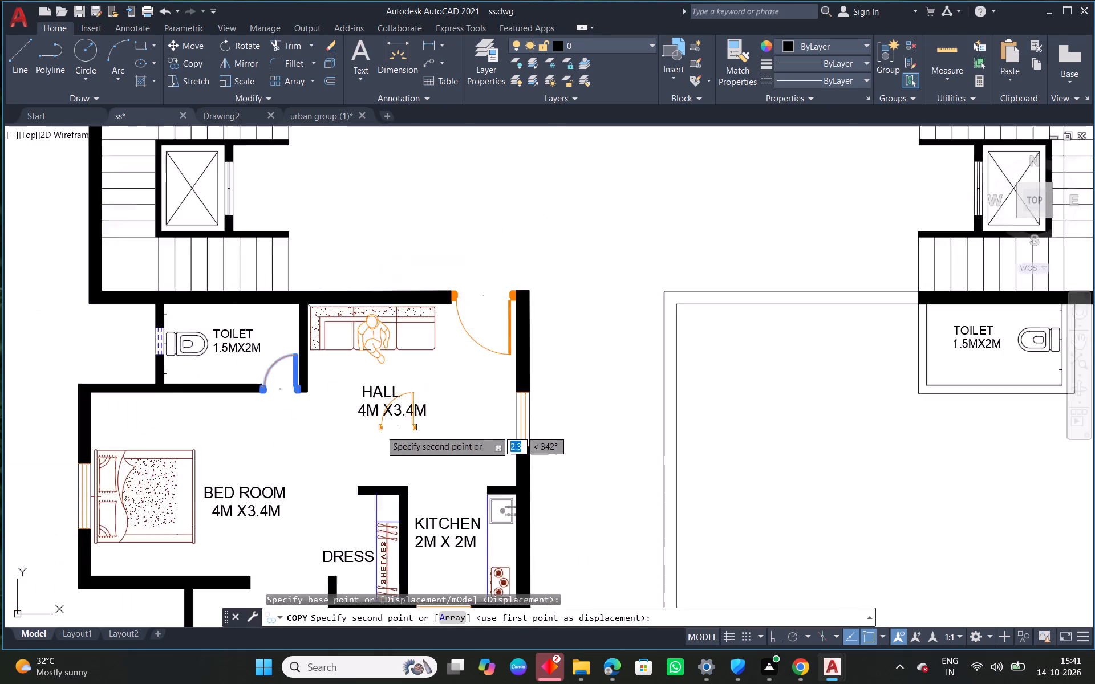
scroll(380, 430, "down", 2)
middle_click_drag(589, 434, 474, 403)
scroll(481, 381, "up", 1)
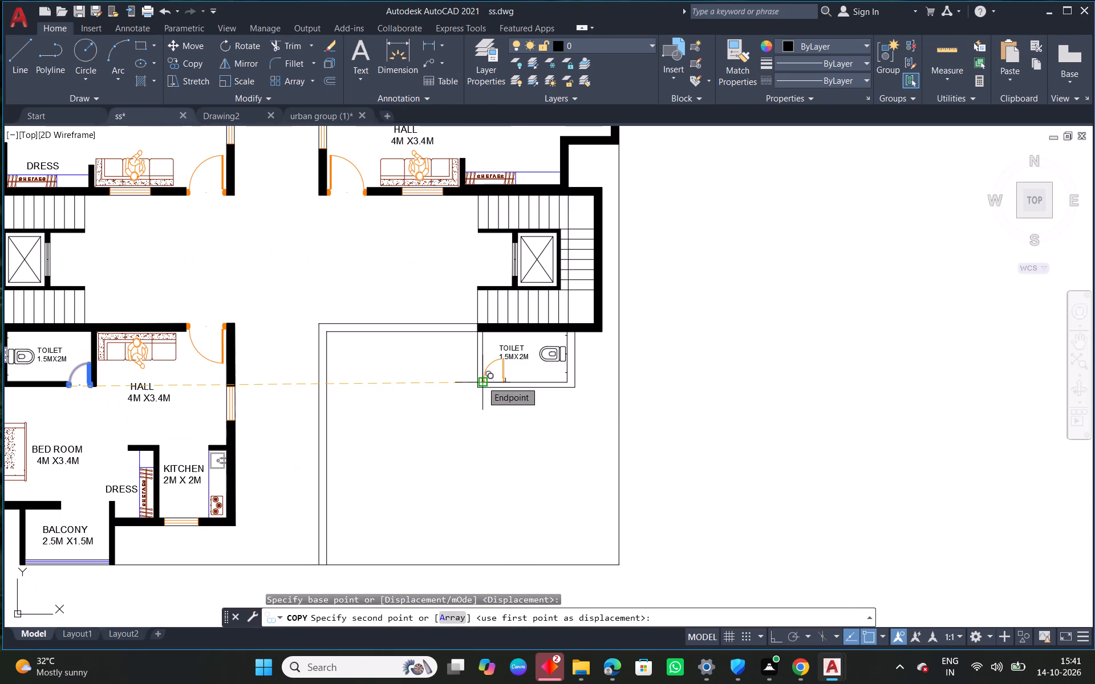
scroll(533, 373, "up", 3)
left_click(359, 473)
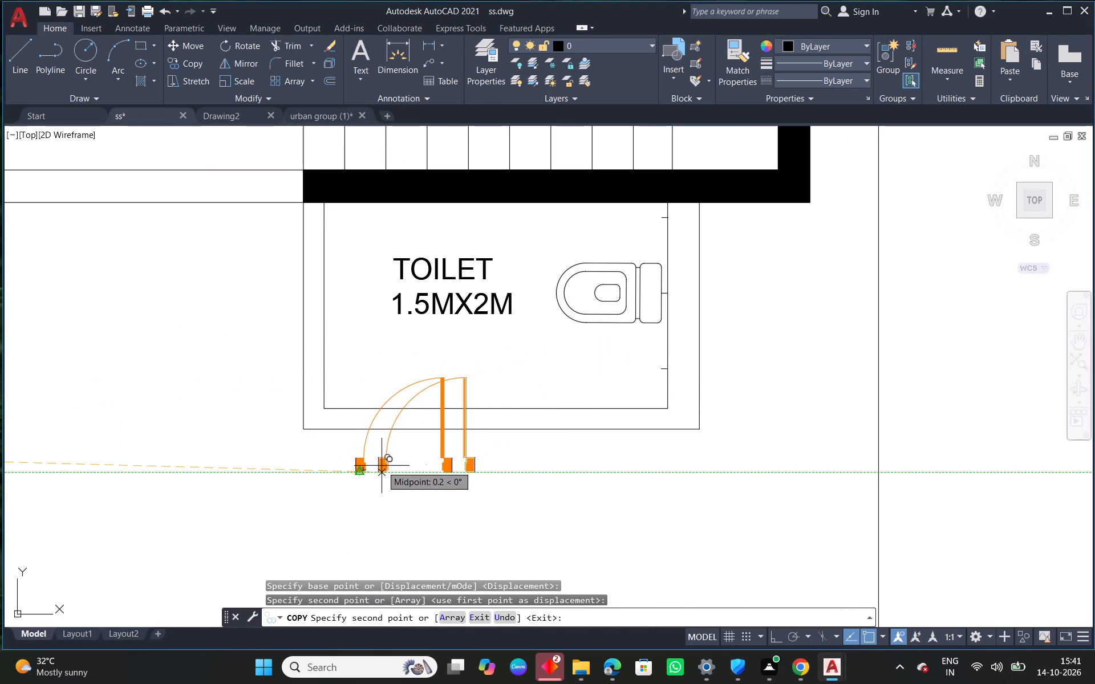
right_click(382, 466)
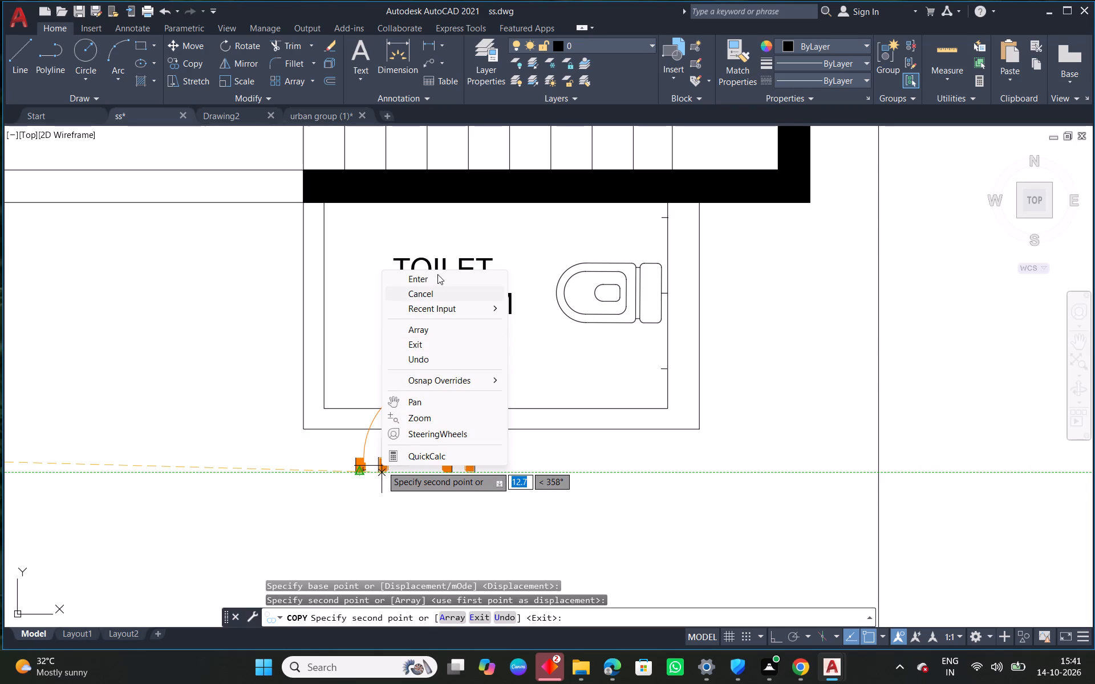
left_click(436, 278)
Mirror the copied toilet door about a vertical line through its hinge-side frame, erasing the source object.
left_click_drag(485, 466, 448, 460)
left_click(364, 459)
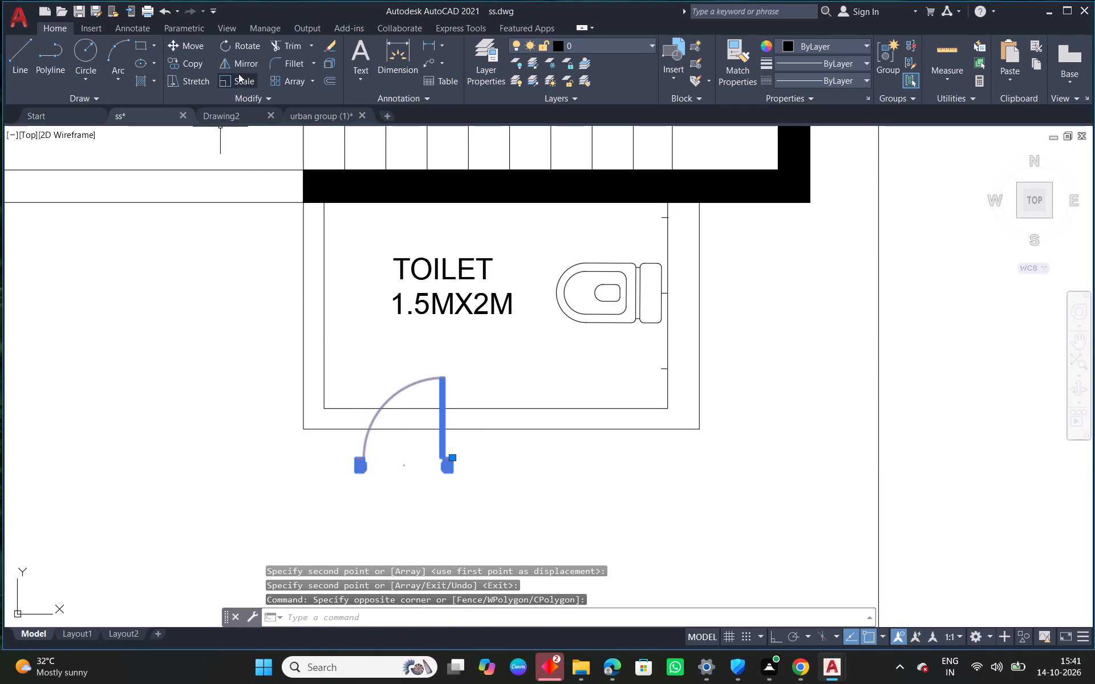
left_click(239, 66)
scroll(472, 503, "up", 2)
left_click(411, 434)
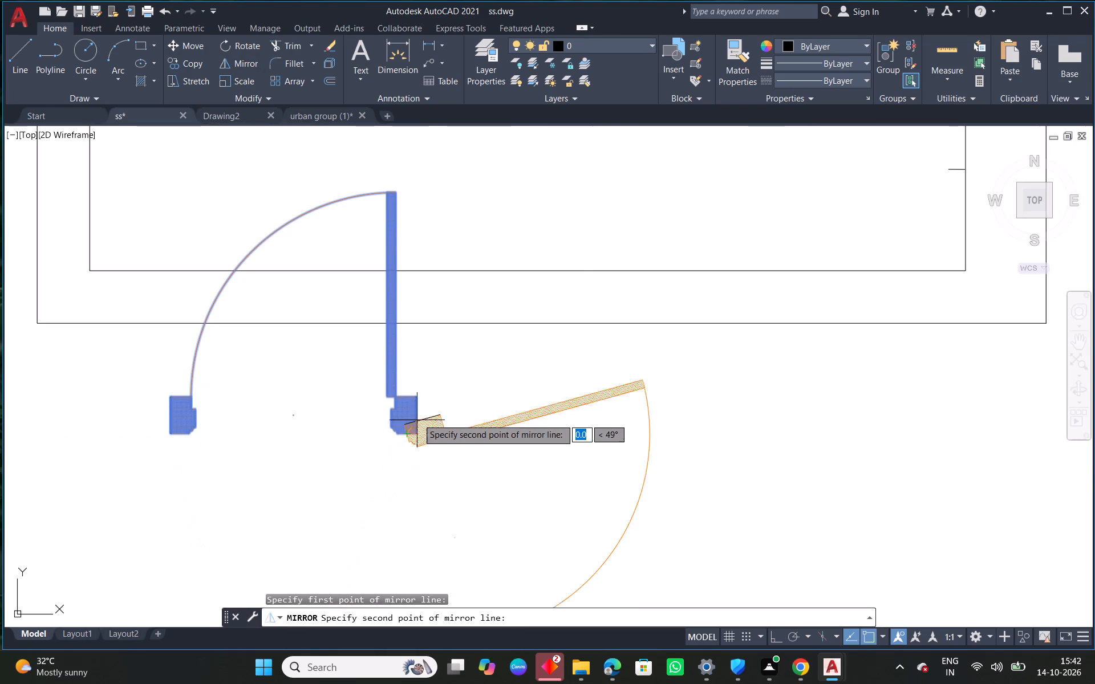
left_click(407, 394)
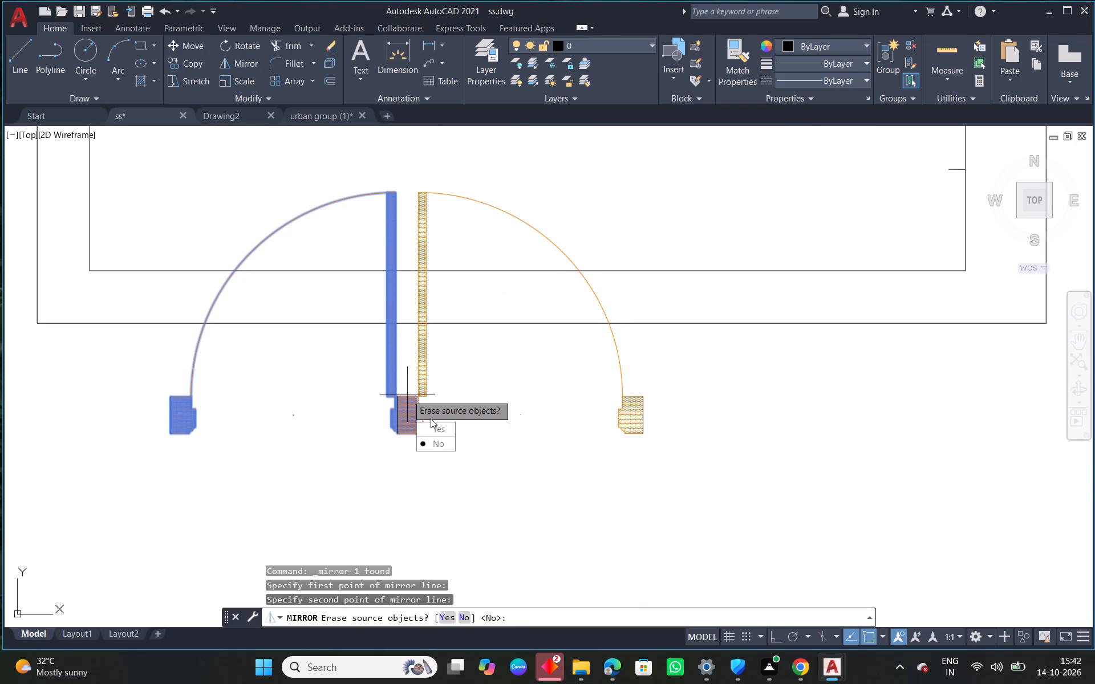
left_click_drag(433, 431, 407, 394)
Move the mirrored door up into the new toilet's bottom wall, with its frame resting on the outer wall line.
left_click(406, 405)
left_click_drag(397, 397, 396, 391)
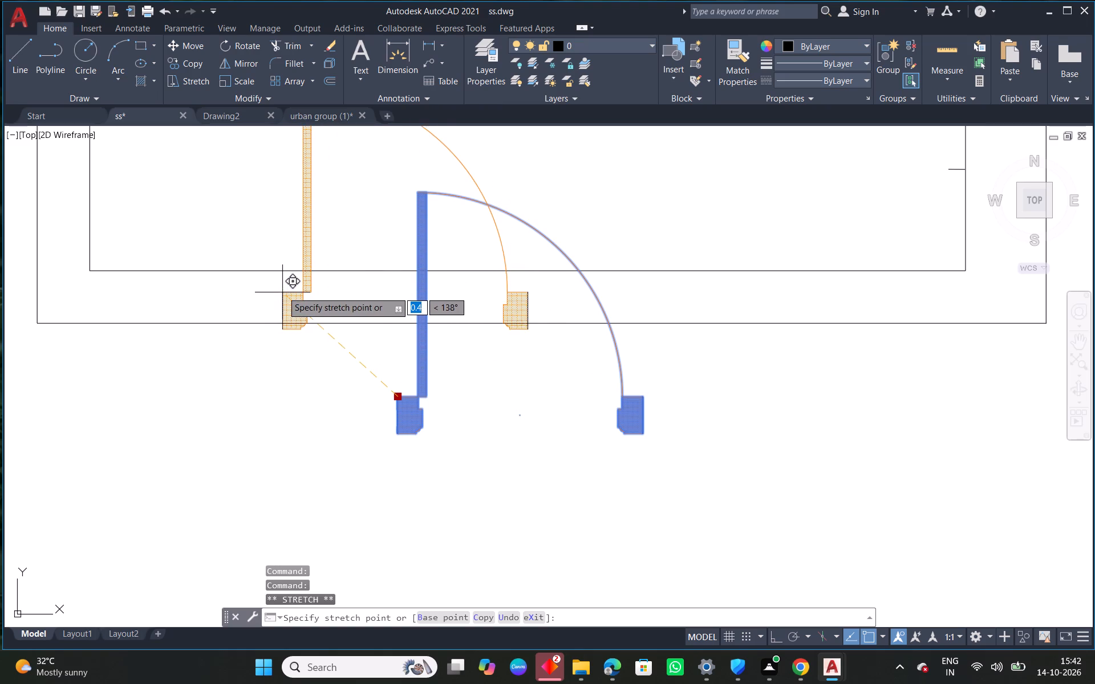
left_click(282, 286)
right_click(282, 286)
left_click(512, 361)
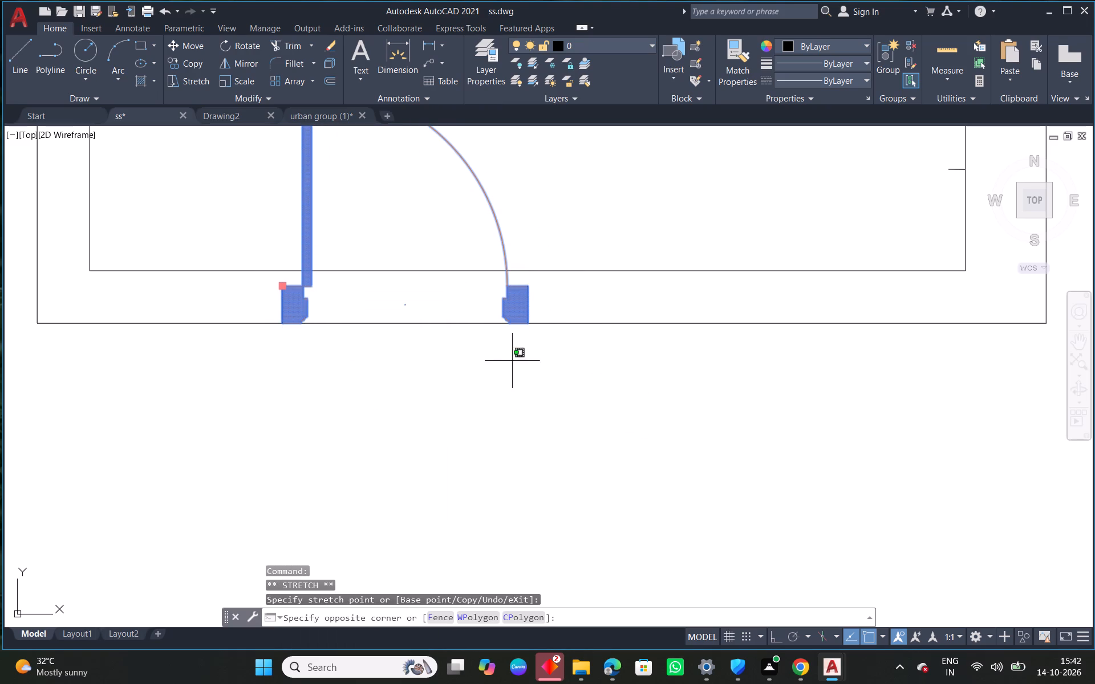
Draw a line across the wall thickness along the outer edge of the toilet door's hinge-side frame.
right_click(449, 409)
left_click(526, 258)
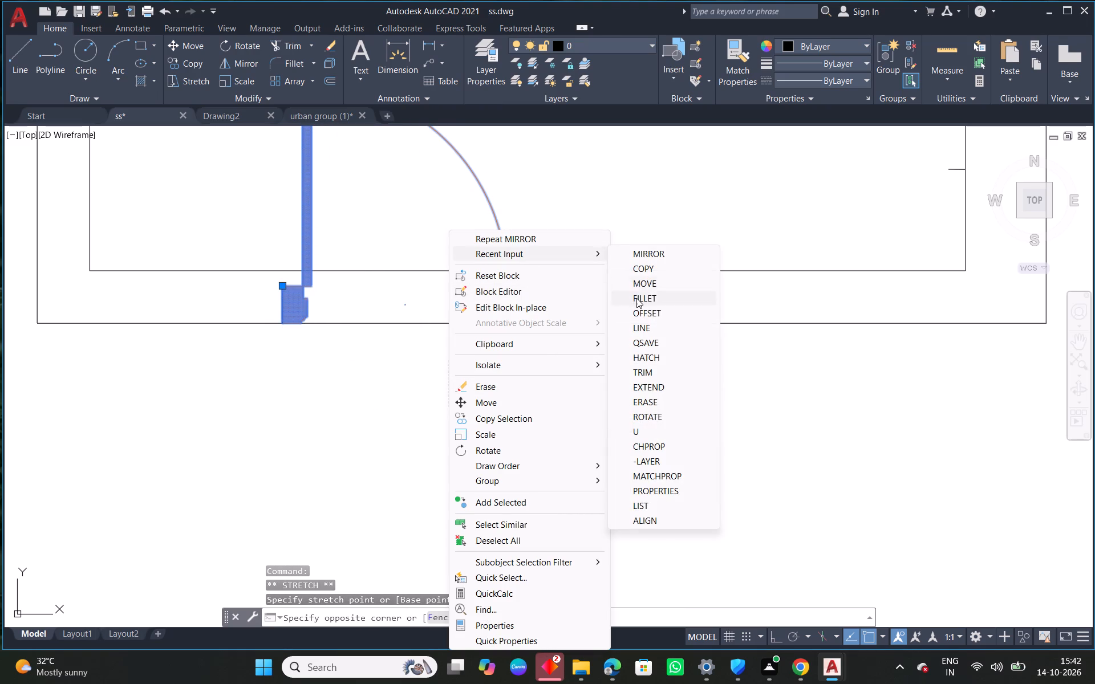
left_click(654, 325)
left_click(282, 319)
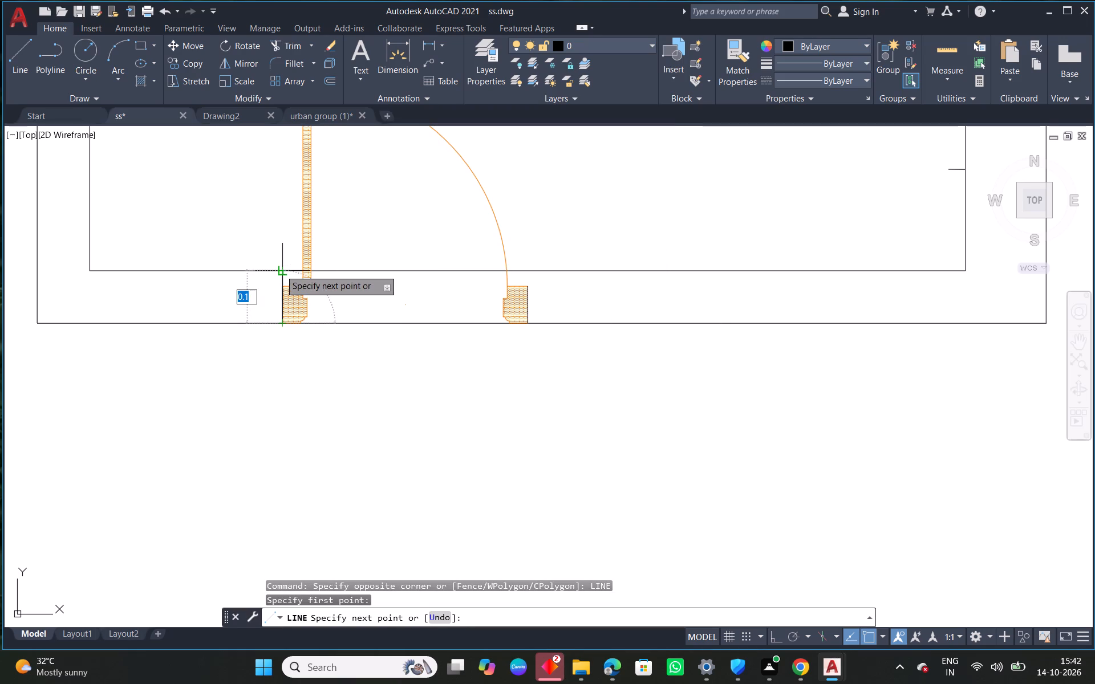
left_click(280, 270)
right_click(280, 270)
left_click(320, 276)
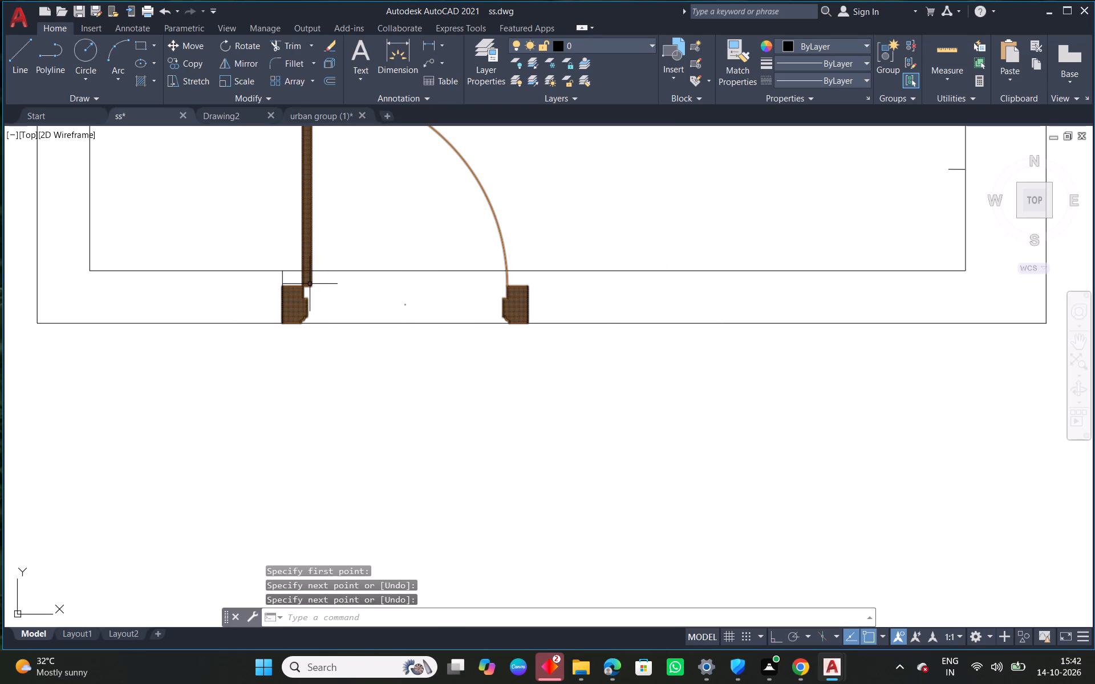
Draw the opening's other edge line across the wall thickness along the door's latch-side frame, using two segments.
scroll(618, 321, "down", 1)
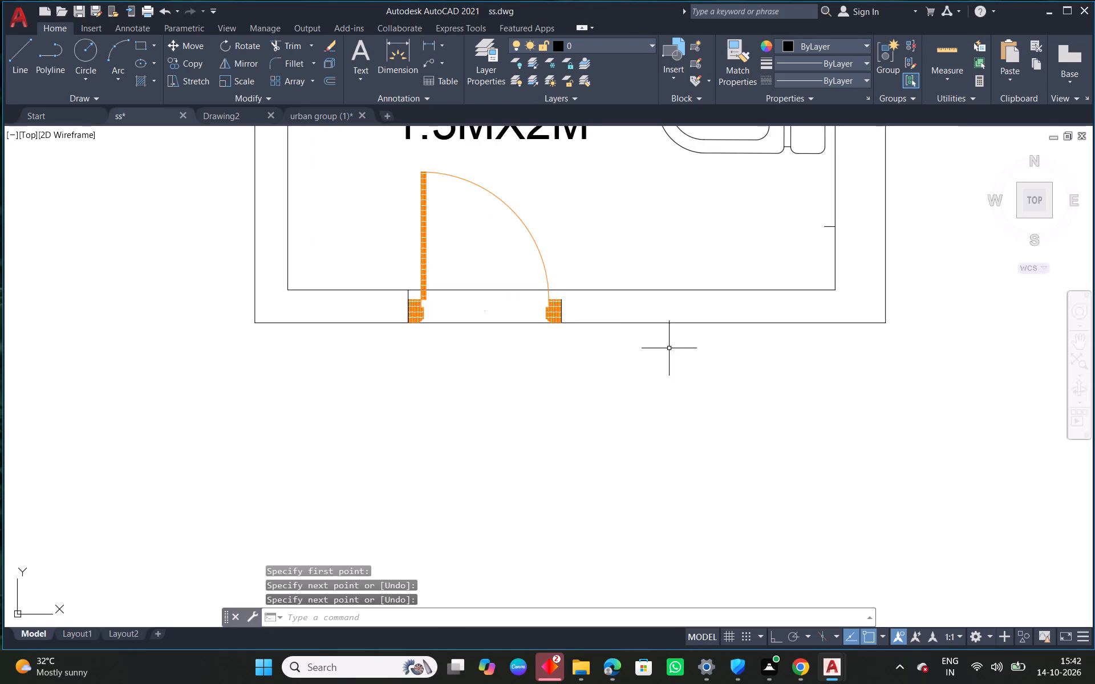
middle_click_drag(688, 343, 624, 338)
right_click(532, 202)
left_click(581, 211)
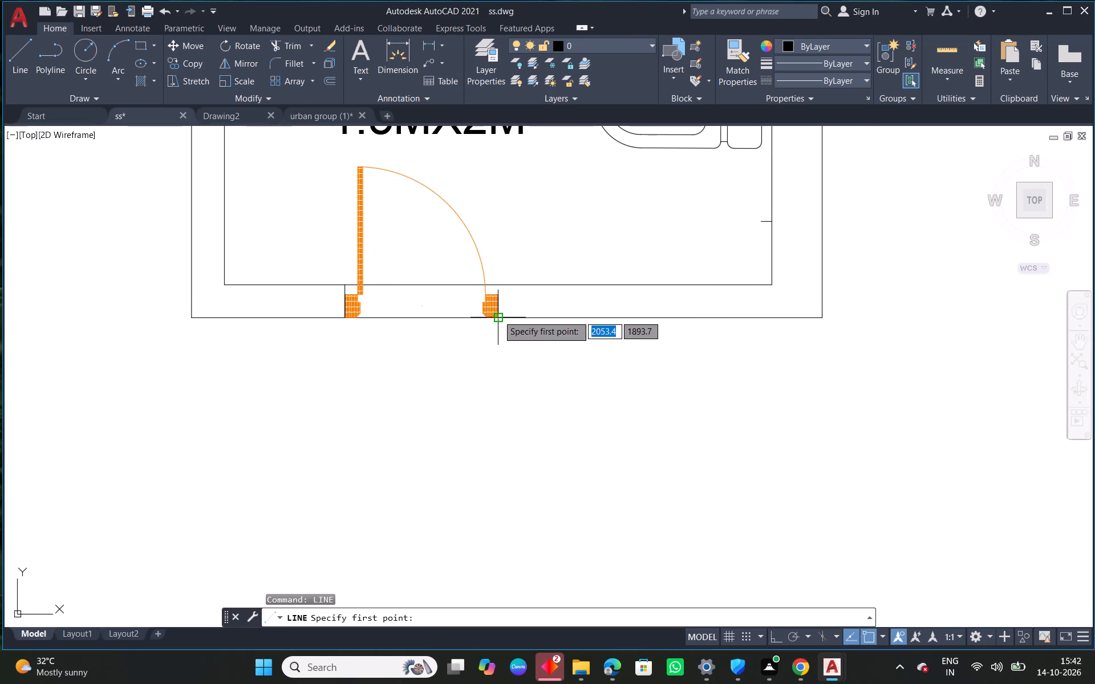
left_click(498, 304)
left_click(499, 280)
right_click(499, 280)
left_click(547, 285)
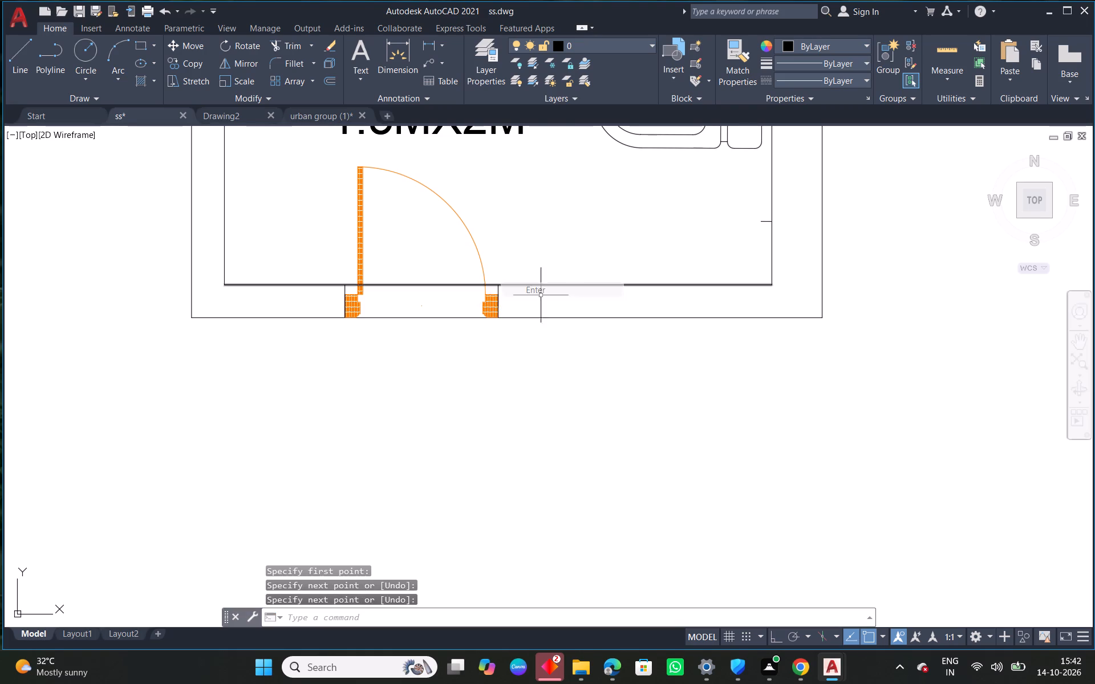
scroll(499, 299, "up", 2)
right_click(520, 283)
left_click(567, 299)
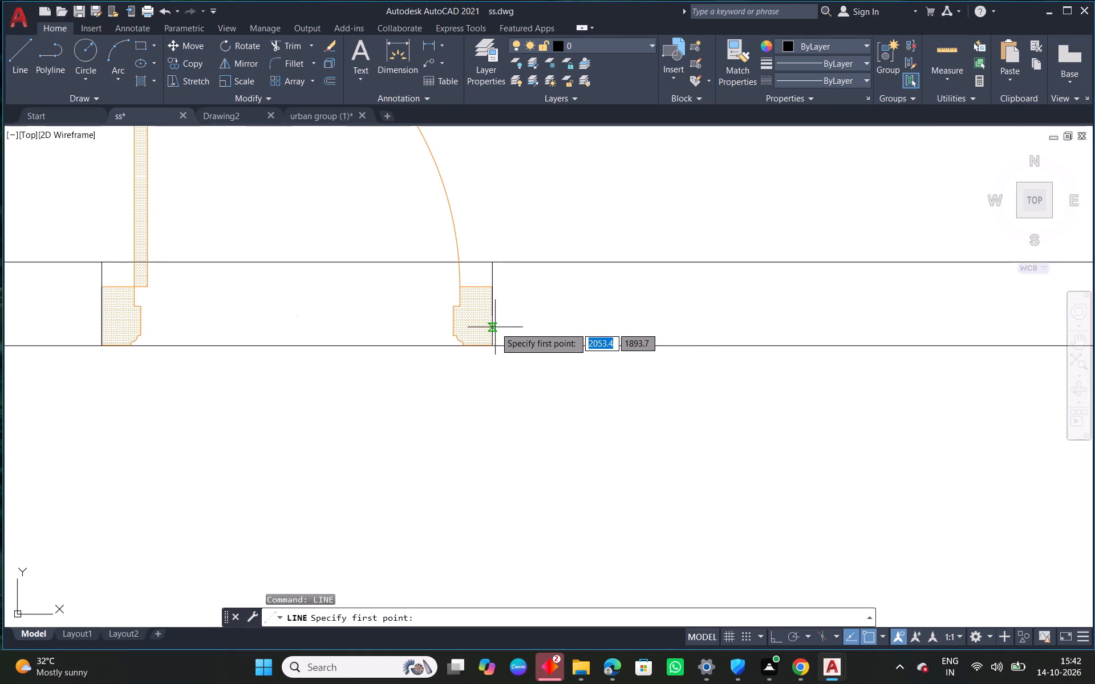
left_click(491, 316)
left_click(490, 347)
right_click(493, 343)
left_click(531, 355)
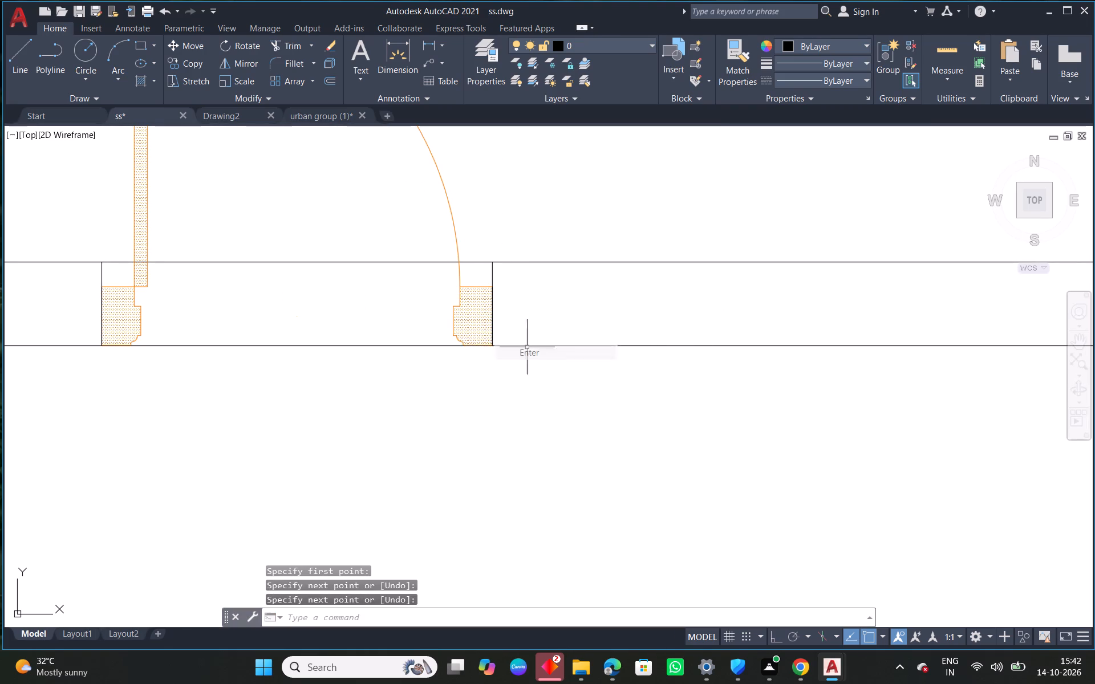
Trim the toilet's bottom wall lines where they cross the new door opening.
scroll(461, 271, "down", 2)
middle_click_drag(391, 311, 464, 315)
right_click(435, 260)
left_click(502, 281)
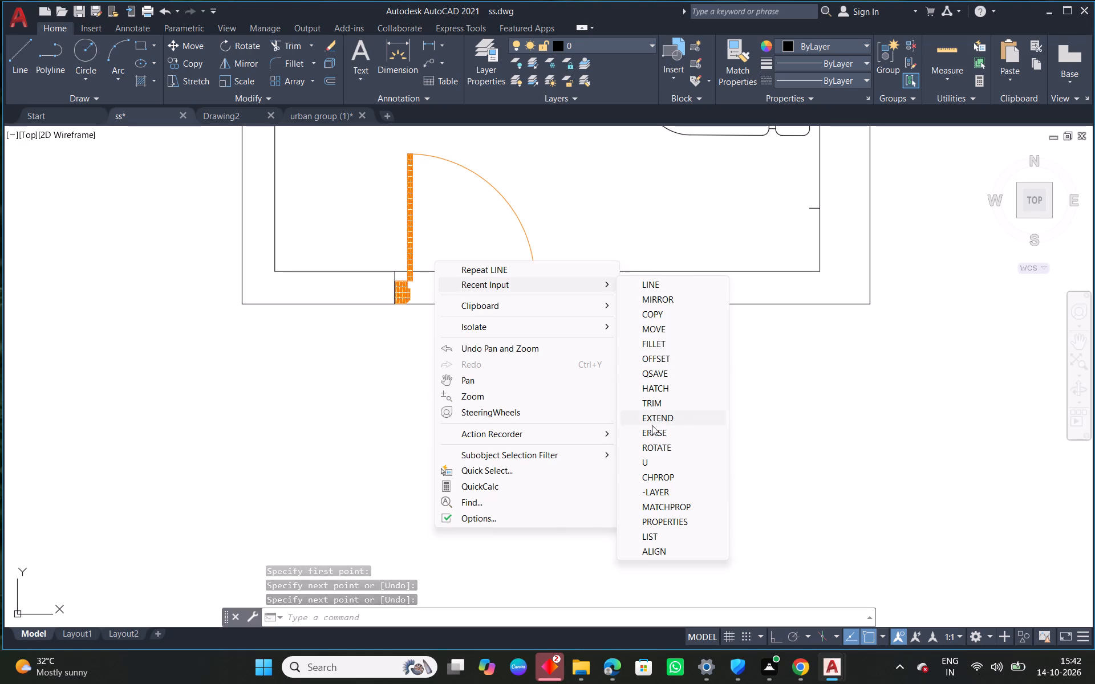
left_click(658, 408)
left_click_drag(466, 353, 456, 237)
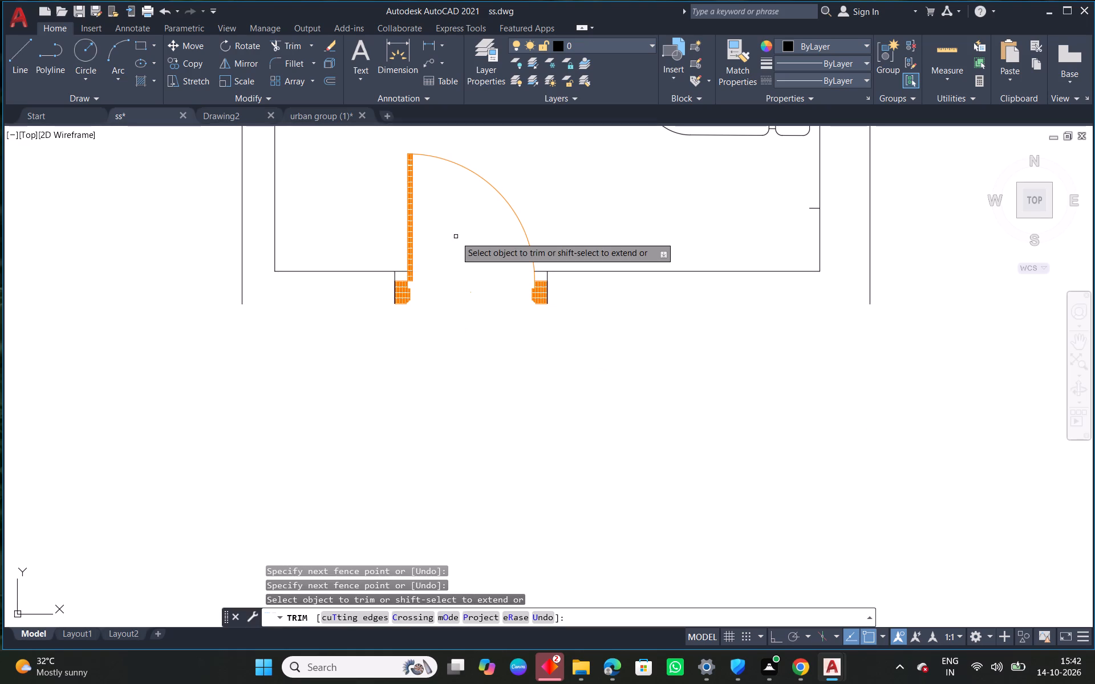
scroll(393, 275, "up", 2)
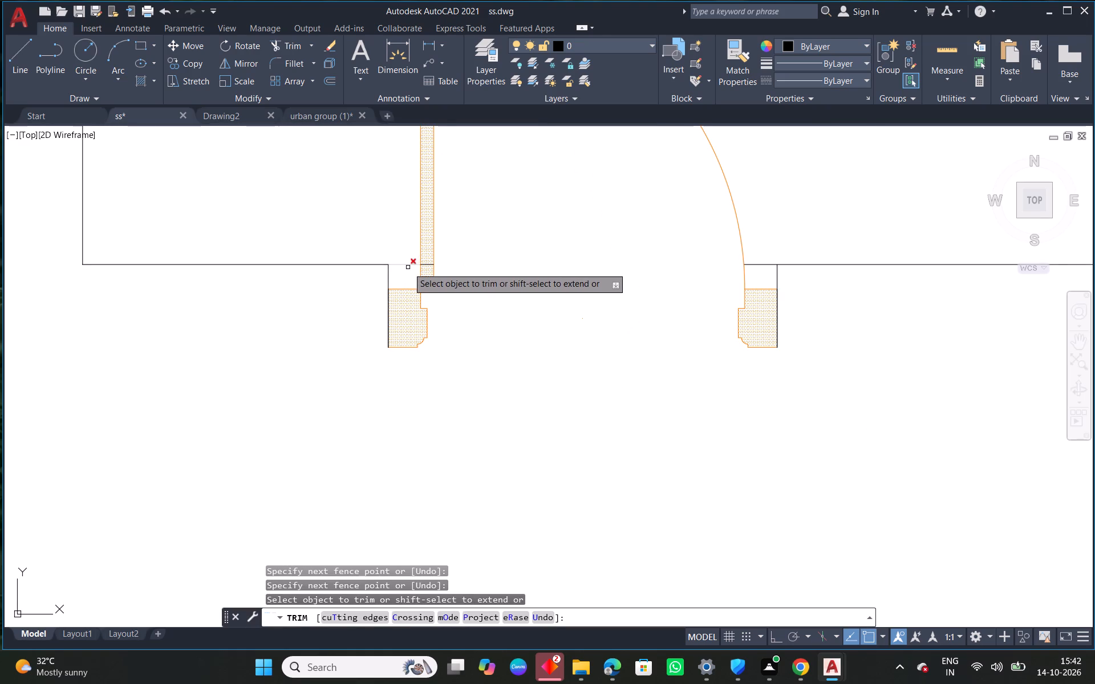
left_click(408, 263)
right_click(406, 262)
left_click(439, 274)
Shift the toilet door up and clear of its opening, exposing the leftover wall line segment behind its leaf.
scroll(424, 270, "up", 3)
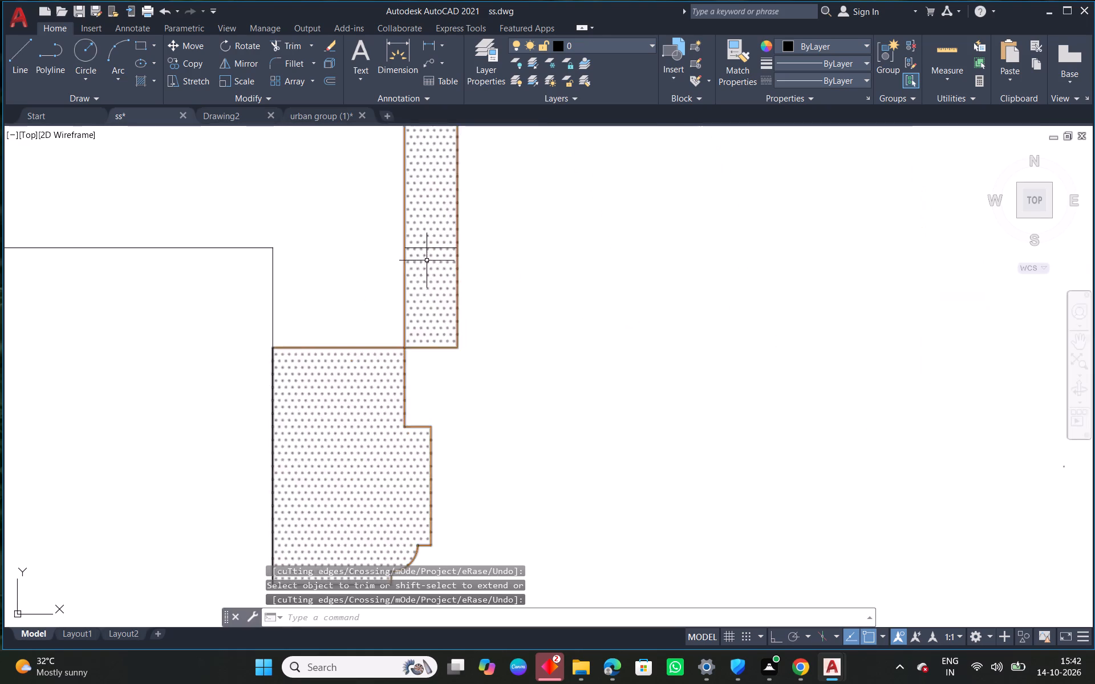
left_click(429, 247)
scroll(456, 264, "down", 2)
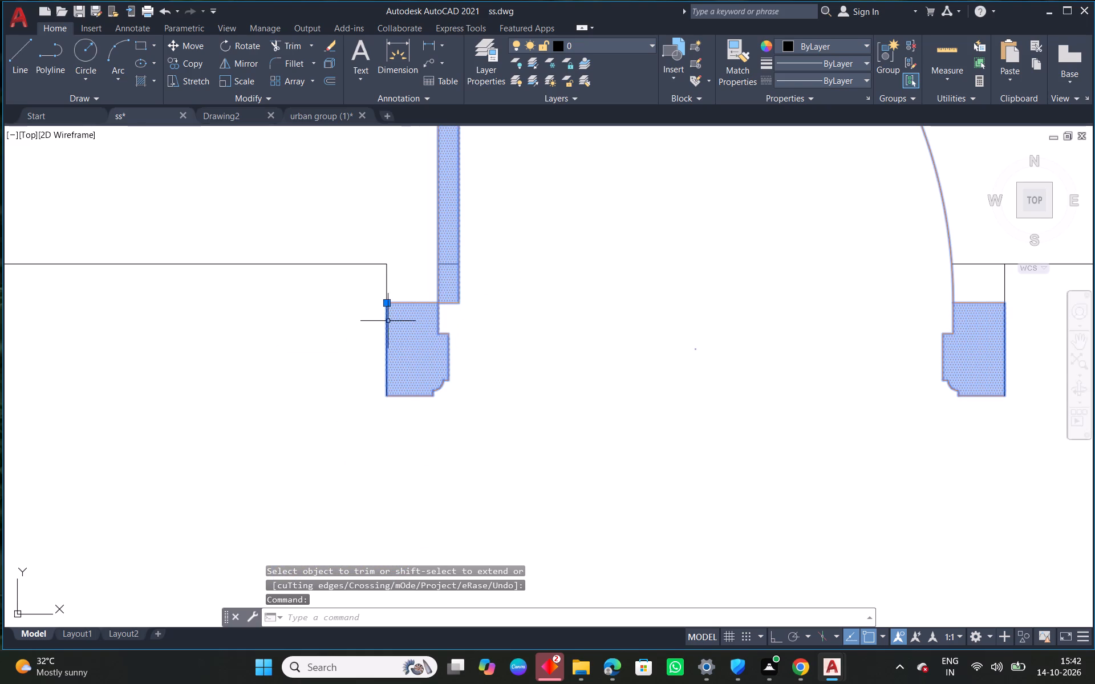
left_click_drag(388, 306, 390, 293)
left_click(412, 155)
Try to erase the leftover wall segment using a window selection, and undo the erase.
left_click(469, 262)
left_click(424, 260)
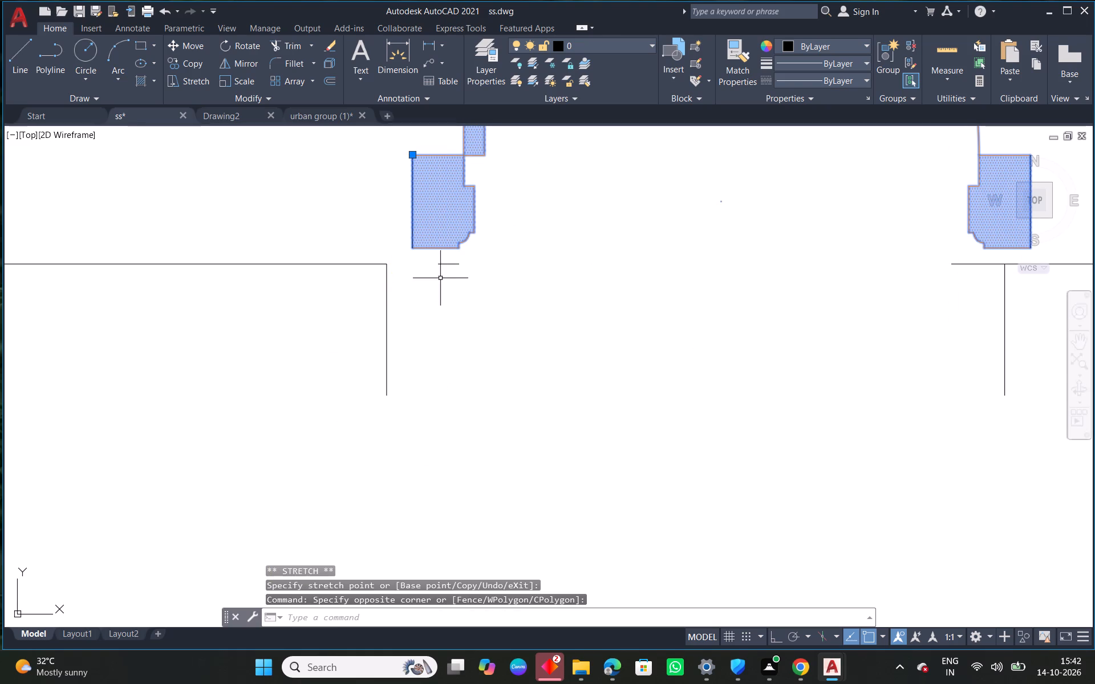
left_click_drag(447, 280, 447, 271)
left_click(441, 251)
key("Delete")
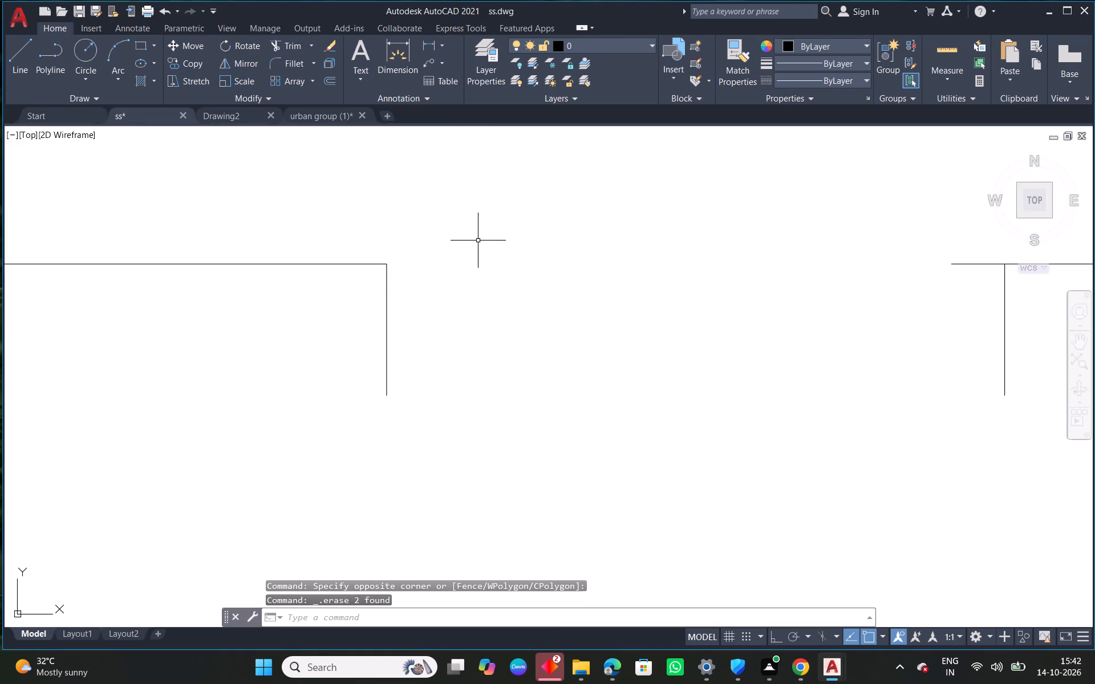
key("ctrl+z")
Erase only the short leftover wall line segment inside the door opening.
left_click(447, 265)
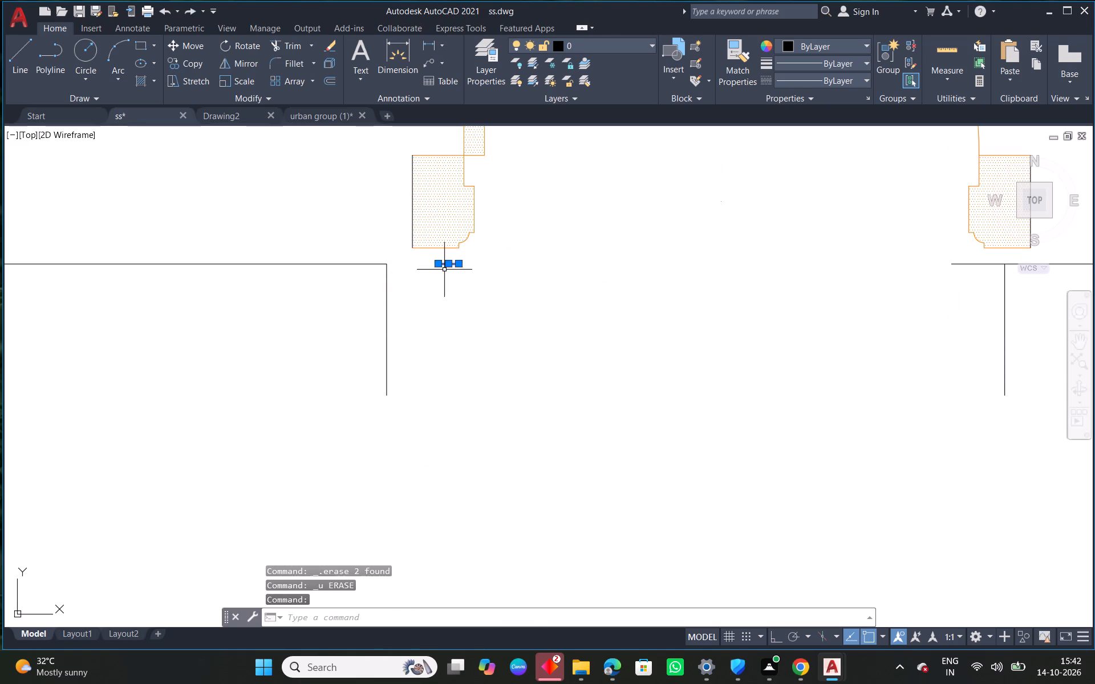
key("Delete")
Move the toilet door back into its opening, placing the hinge-side frame's outer bottom corner at the lower end of the edge line.
left_click(461, 250)
left_click(409, 218)
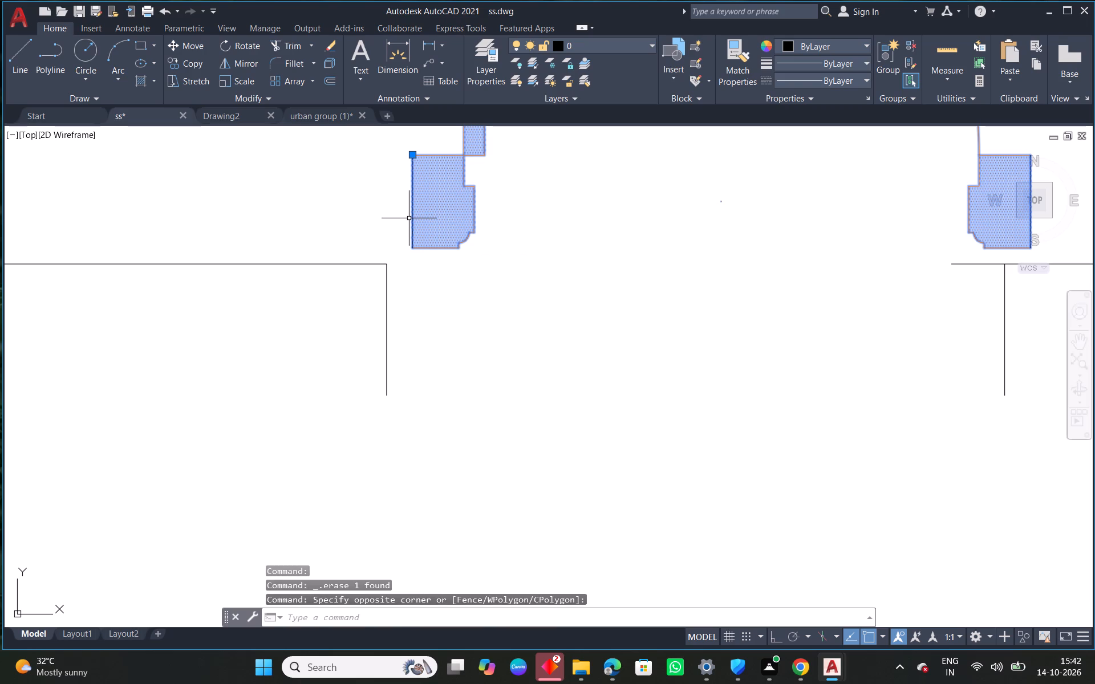
key("m")
key("space")
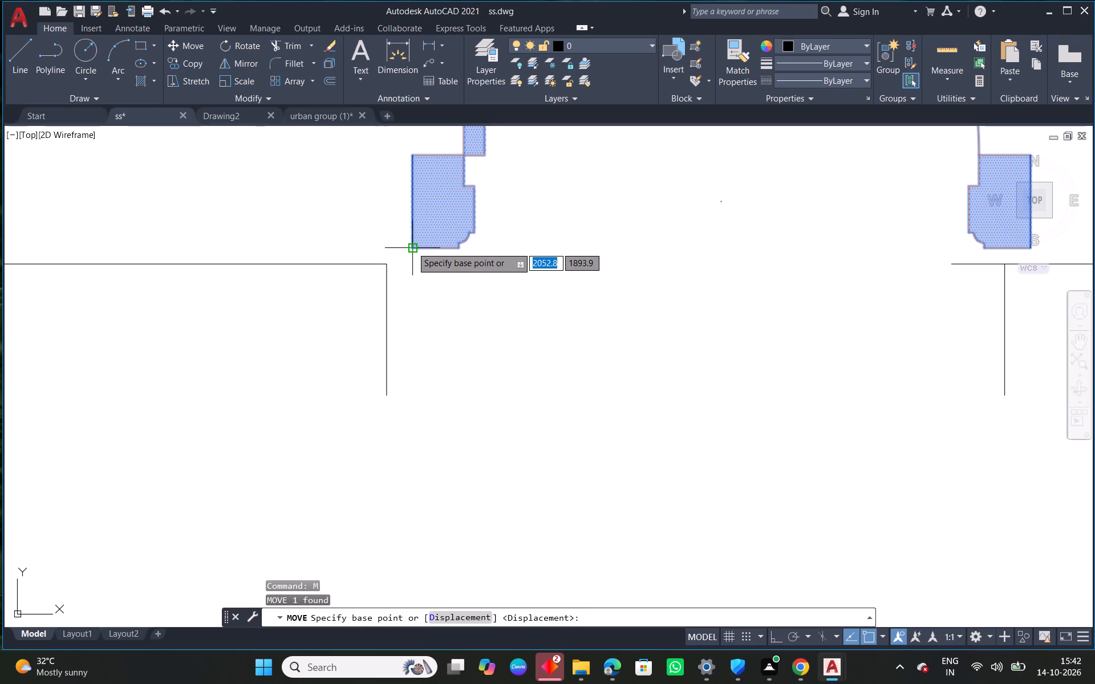
left_click(413, 246)
left_click(387, 400)
key("Escape")
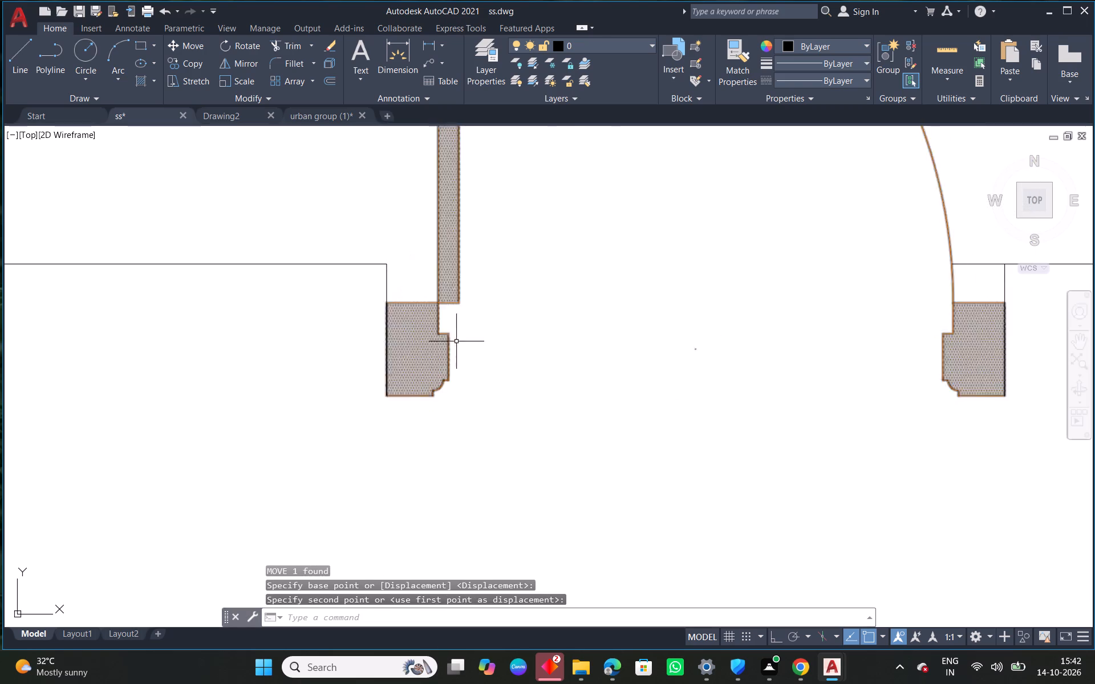
Draw the bottom wall's outer line from the hinge-side frame's corner to the toilet's left outer wall line.
scroll(479, 357, "down", 3)
type("L")
key("space")
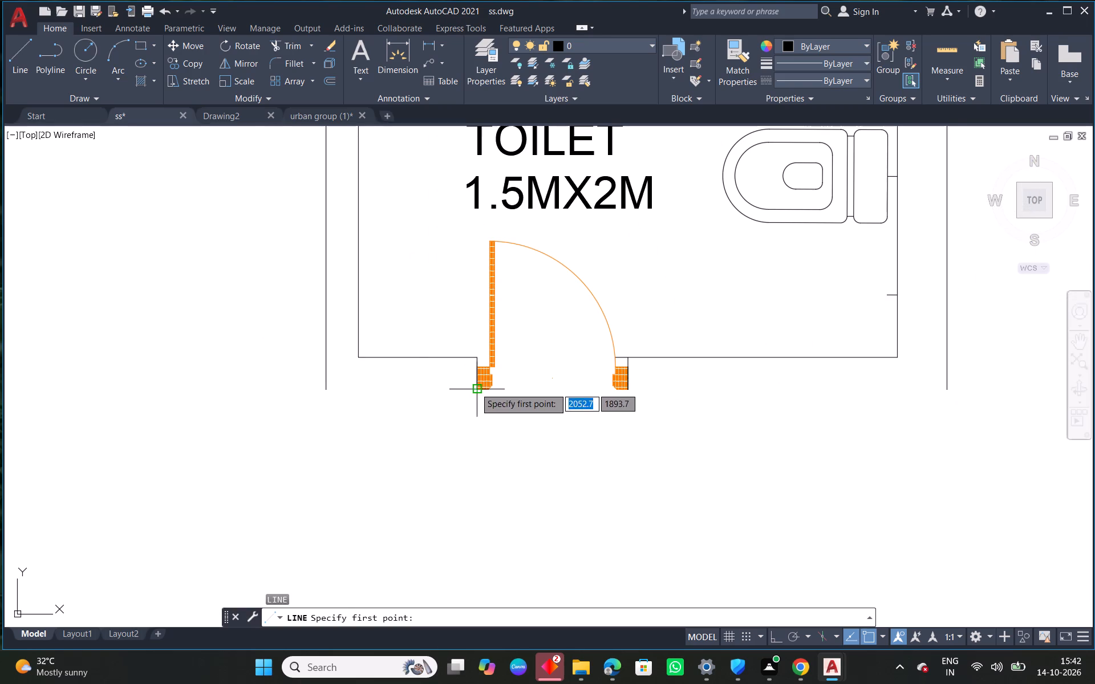
left_click(475, 388)
left_click(326, 390)
right_click(336, 387)
left_click(372, 400)
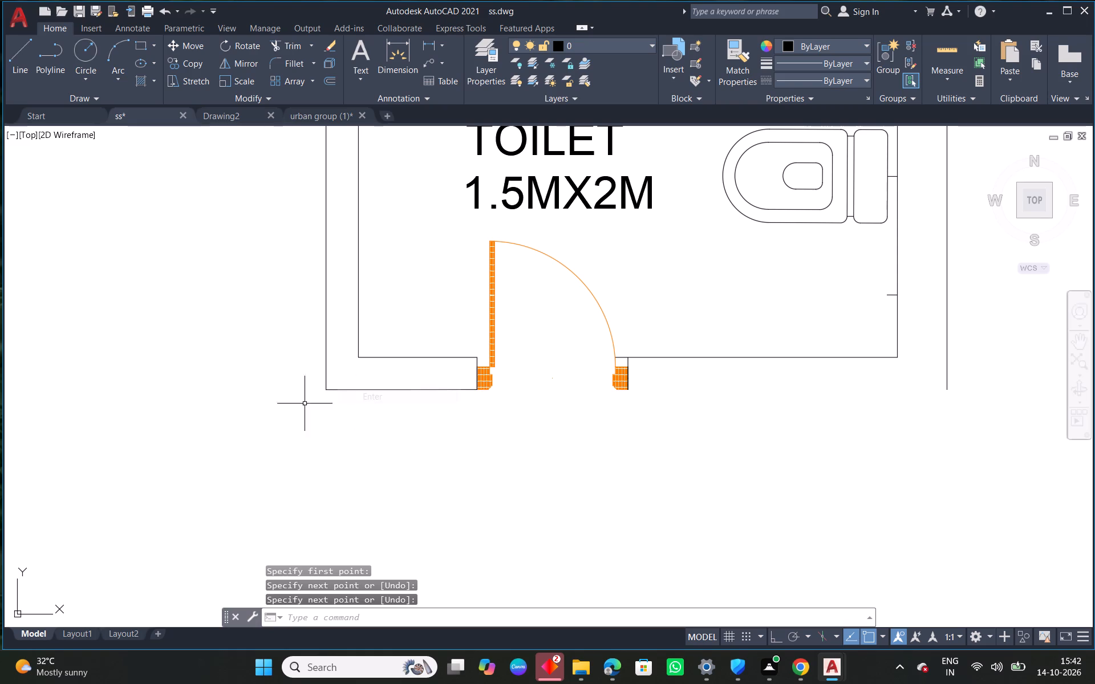
Fillet the bottom wall's outer line into sharp corners with the toilet's left and right outer wall lines.
right_click(277, 324)
left_click(318, 351)
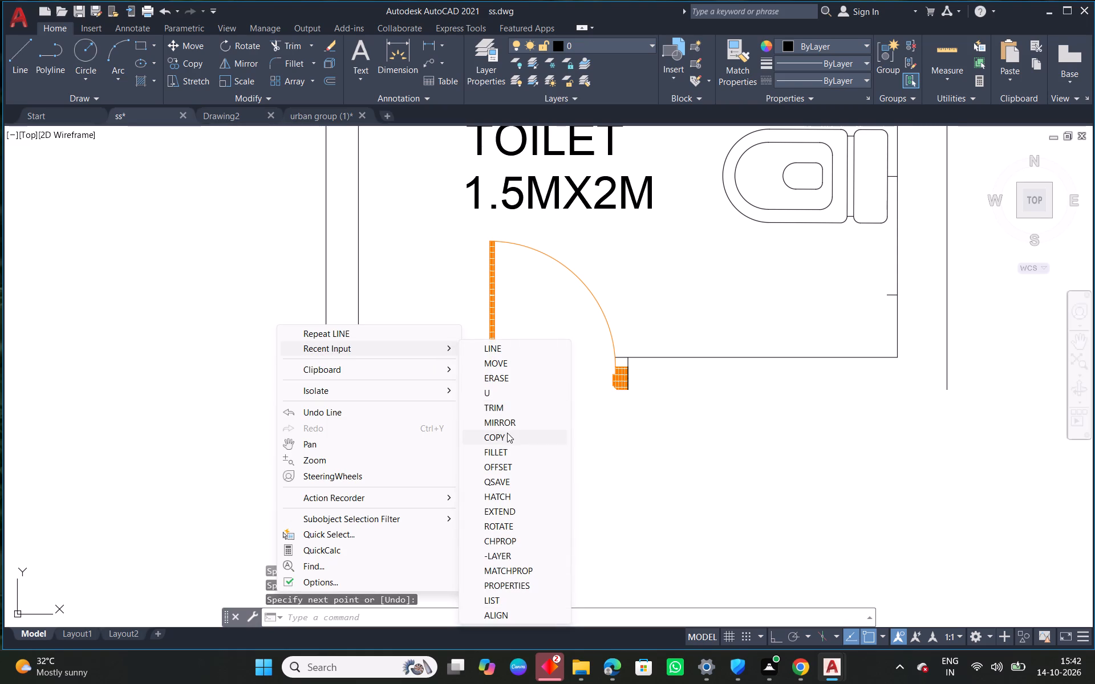
left_click(519, 458)
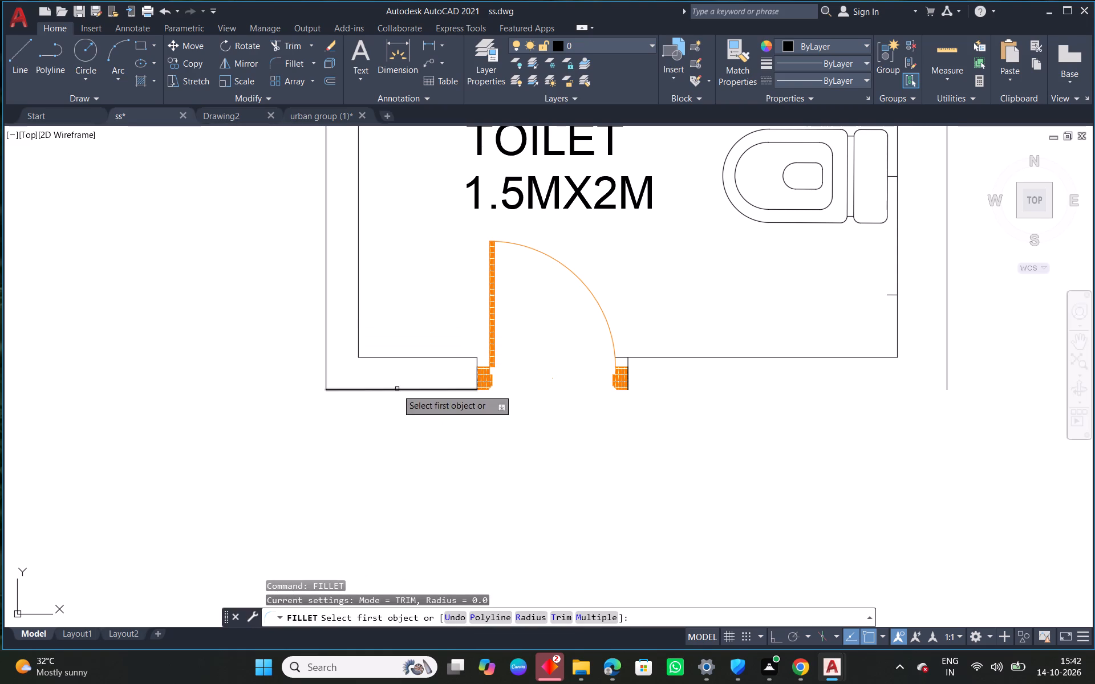
left_click(397, 389)
left_click(325, 361)
middle_click_drag(756, 300, 521, 251)
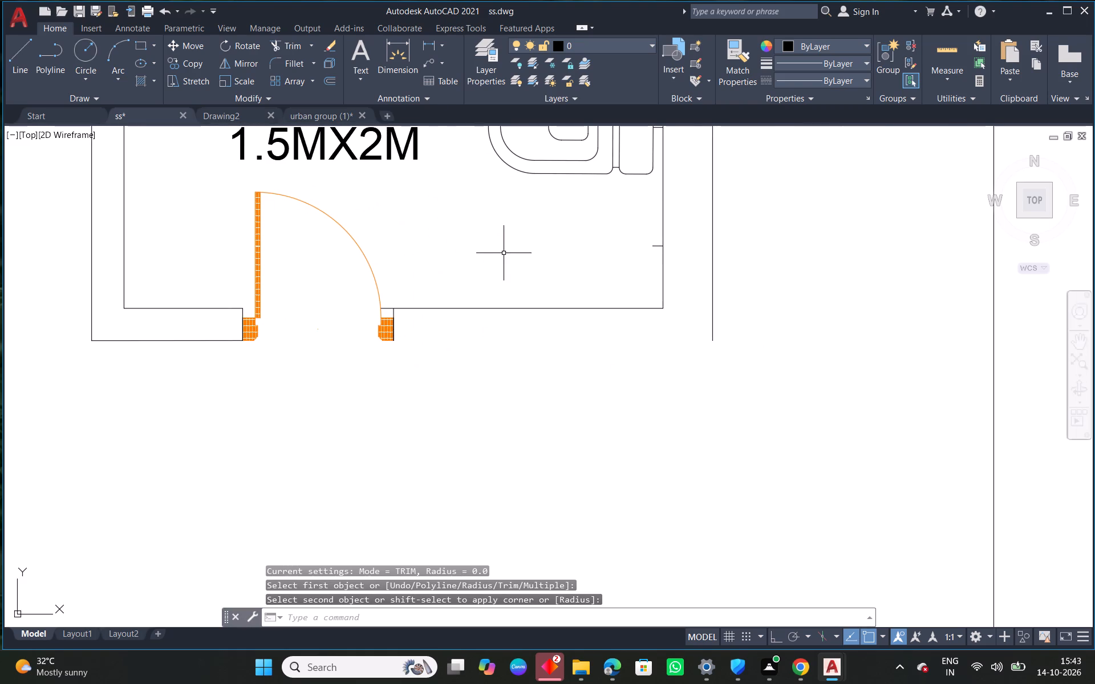
right_click(431, 208)
left_click(496, 223)
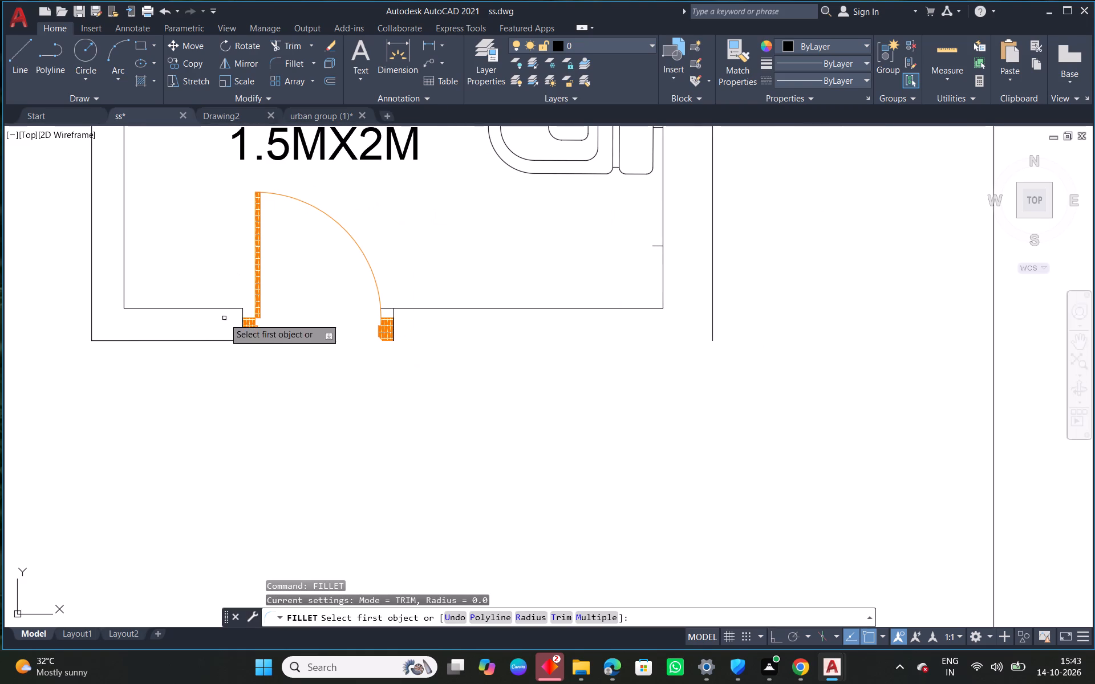
left_click(228, 341)
left_click(714, 308)
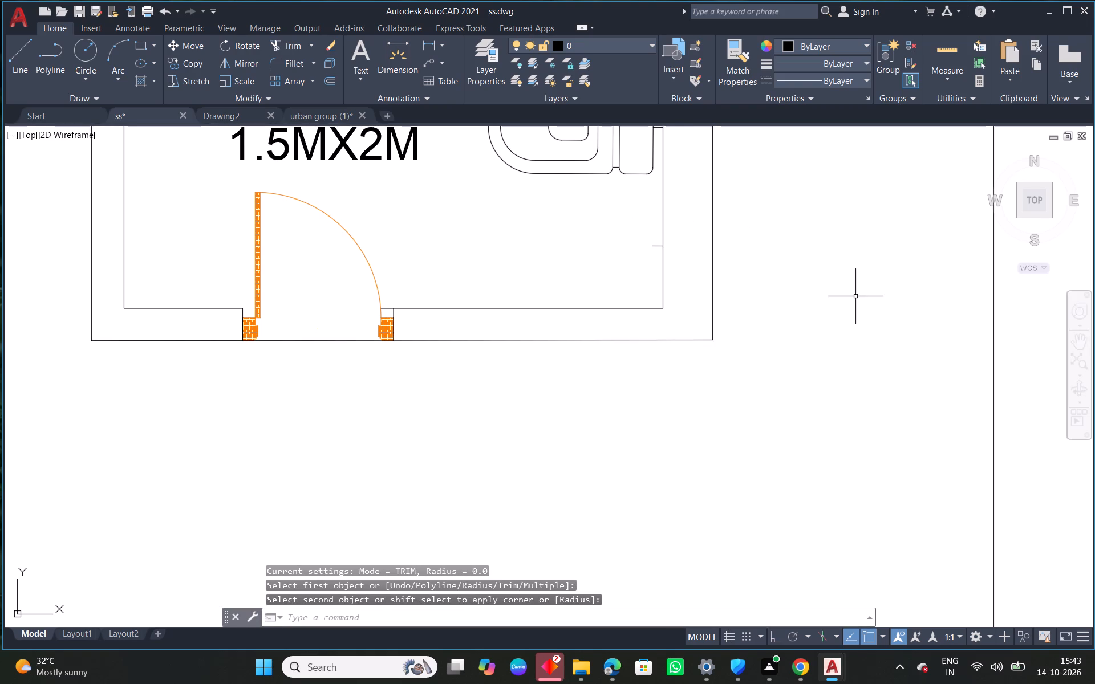
Fillet the bottom wall's inner line with the opening's latch-side edge line into a sharp corner.
scroll(414, 295, "up", 2)
right_click(461, 226)
left_click(543, 255)
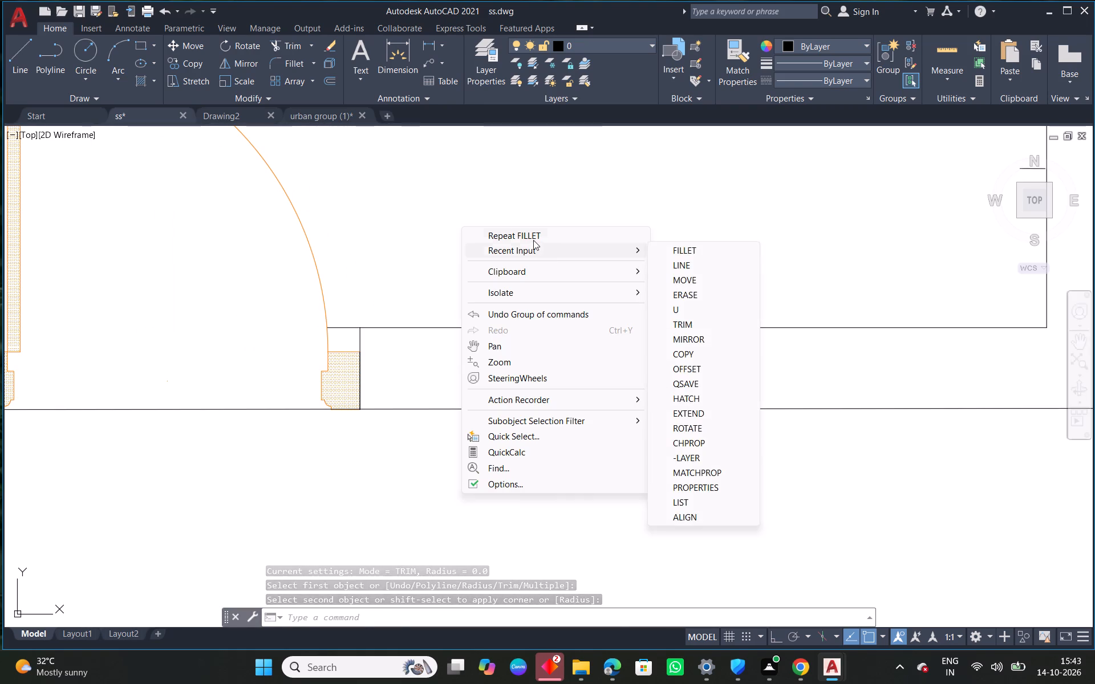
left_click(533, 239)
left_click(380, 329)
left_click(359, 339)
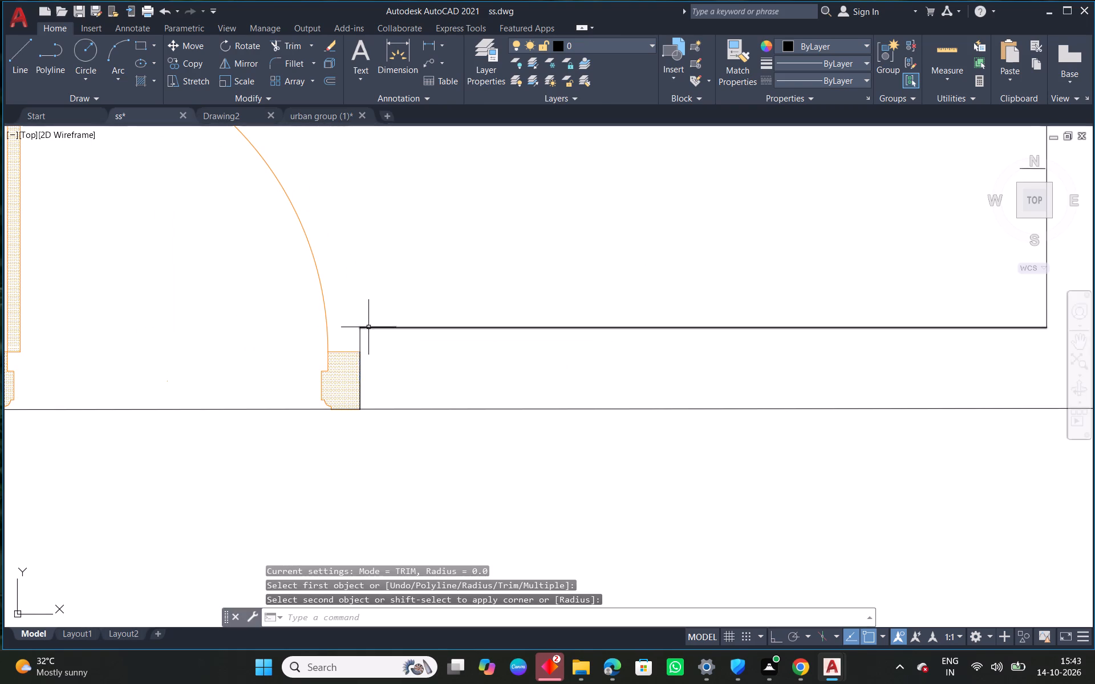
Trim the bottom wall's outer line between the two door frames.
scroll(376, 333, "down", 1)
middle_click_drag(403, 328, 661, 245)
right_click(457, 230)
left_click(537, 258)
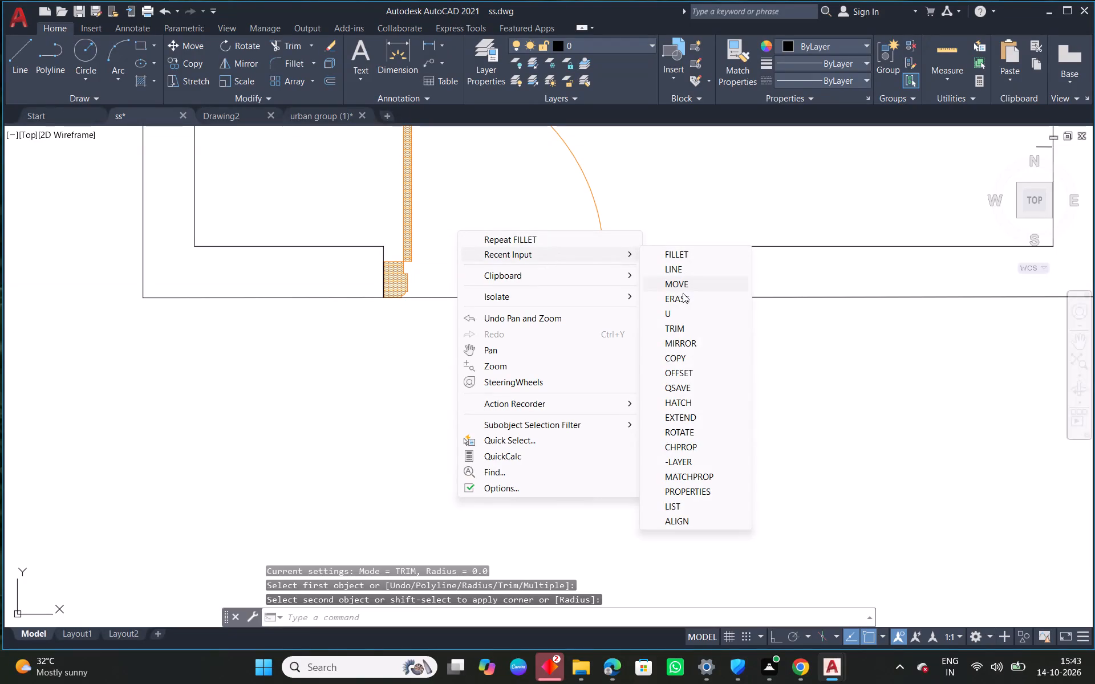
left_click(681, 330)
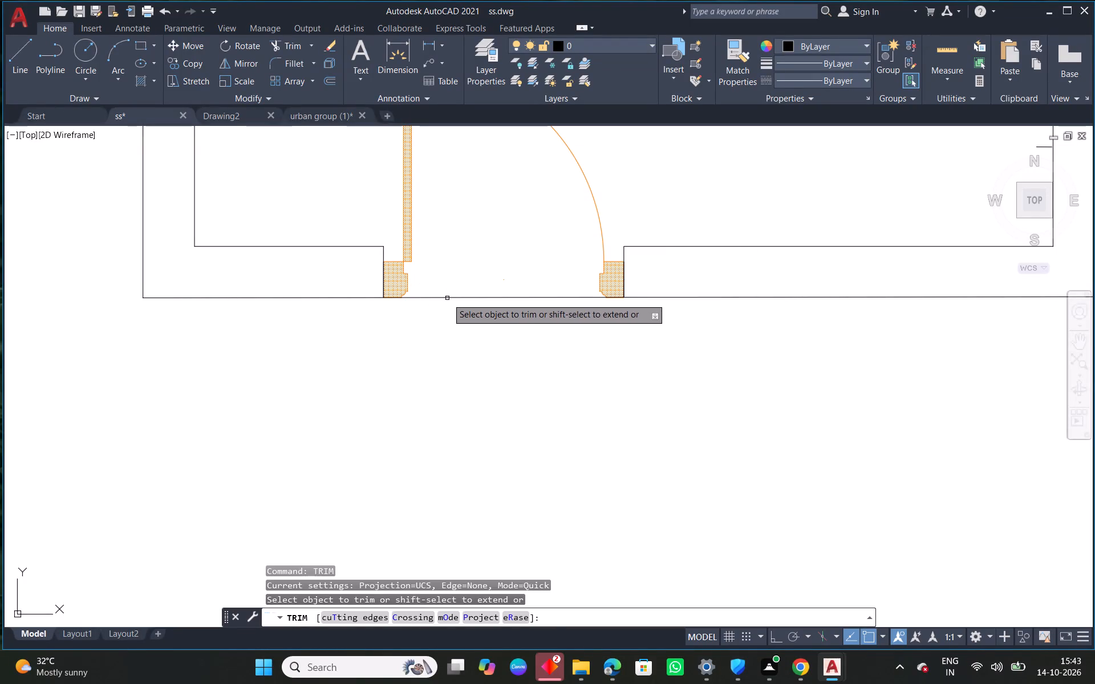
left_click(447, 298)
right_click(444, 290)
left_click(473, 300)
Fillet both remaining parts of the bottom wall's outer line with the opening's hinge-side and latch-side edge lines.
right_click(365, 201)
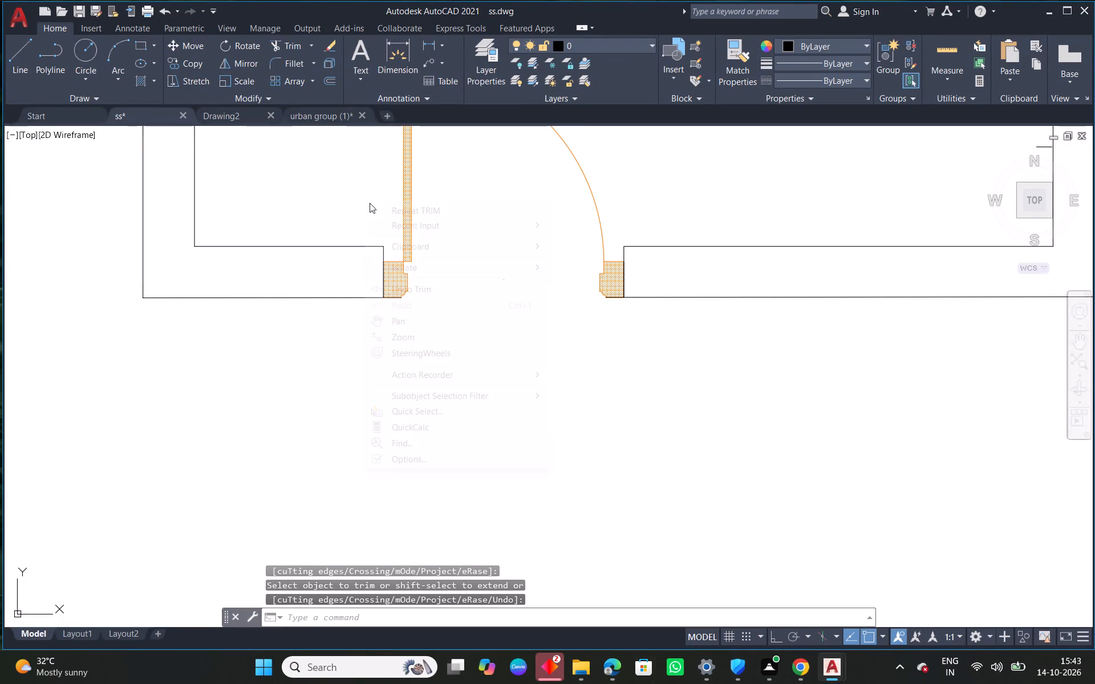
left_click(425, 220)
left_click(590, 242)
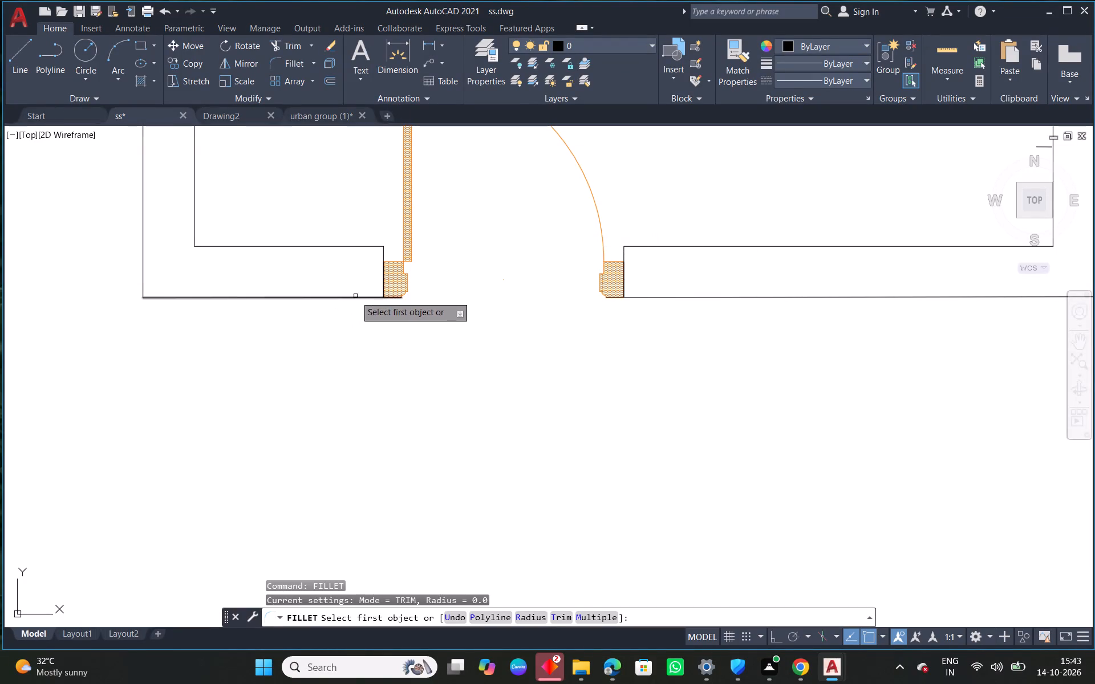
left_click(355, 296)
left_click(382, 258)
right_click(357, 218)
left_click(431, 233)
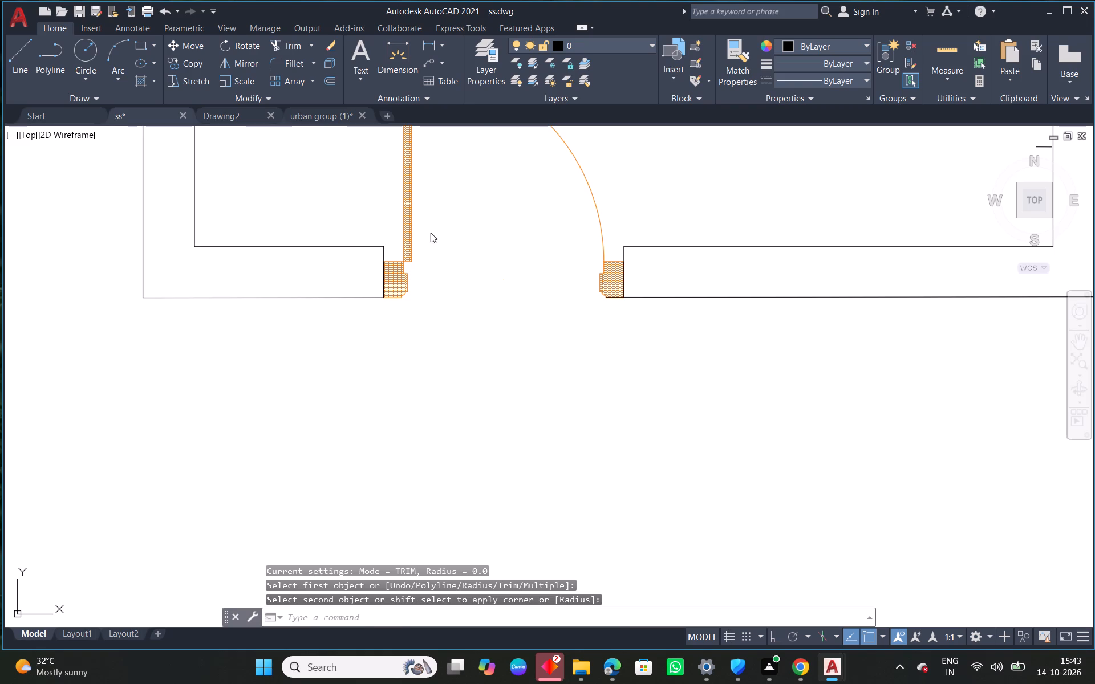
left_click(643, 300)
left_click(642, 299)
left_click(639, 296)
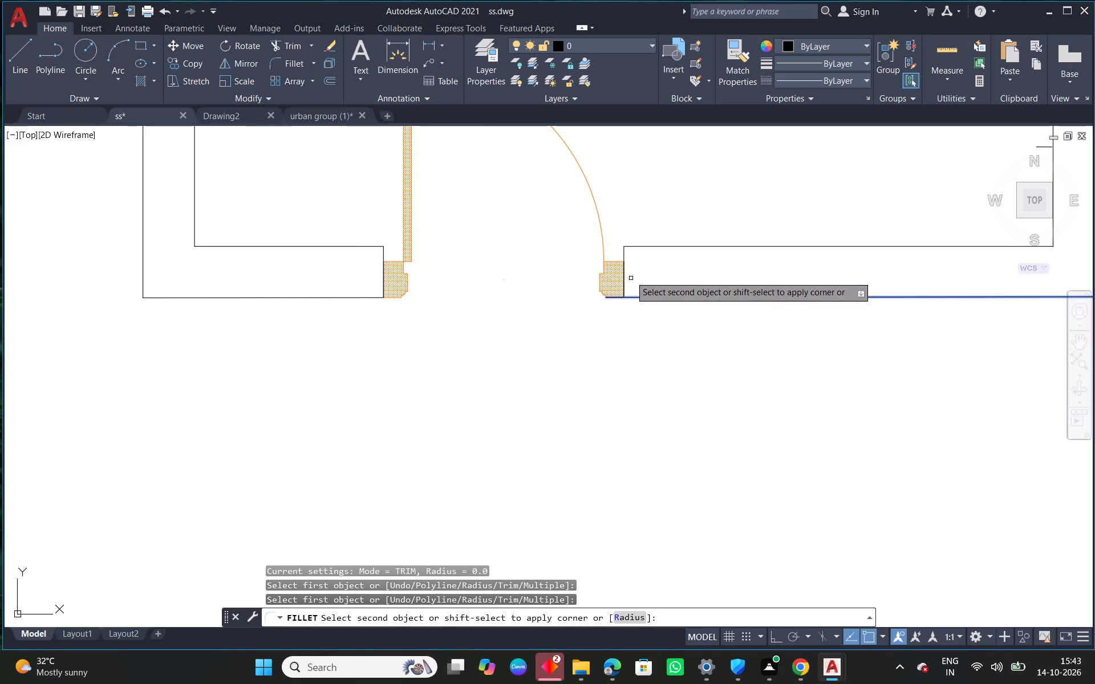
left_click(624, 256)
Fill the new toilet's walls on both sides of the door with a solid black hatch.
scroll(628, 424, "down", 2)
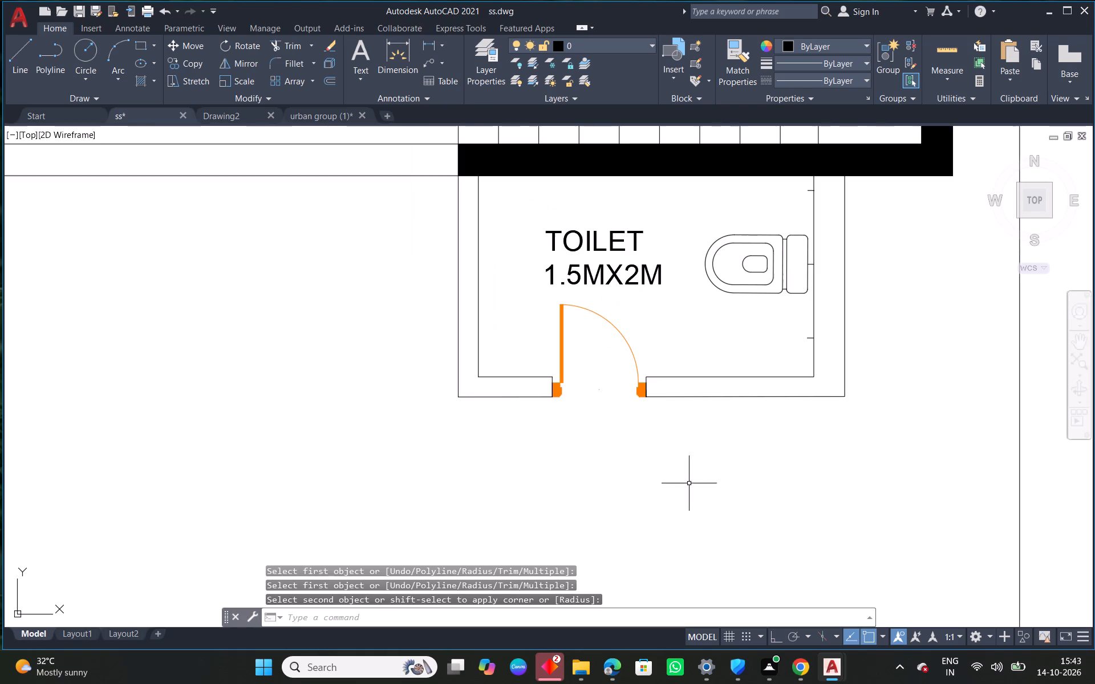
scroll(690, 441, "down", 1)
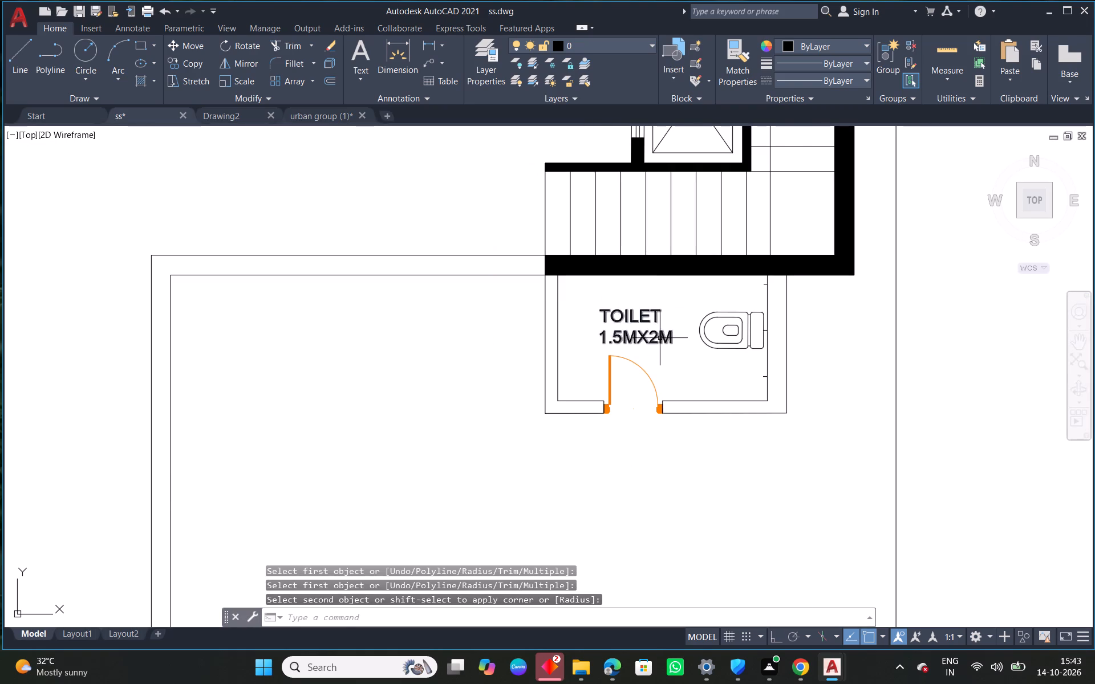
scroll(660, 338, "down", 1)
middle_click_drag(798, 387, 692, 336)
right_click(375, 250)
left_click(440, 282)
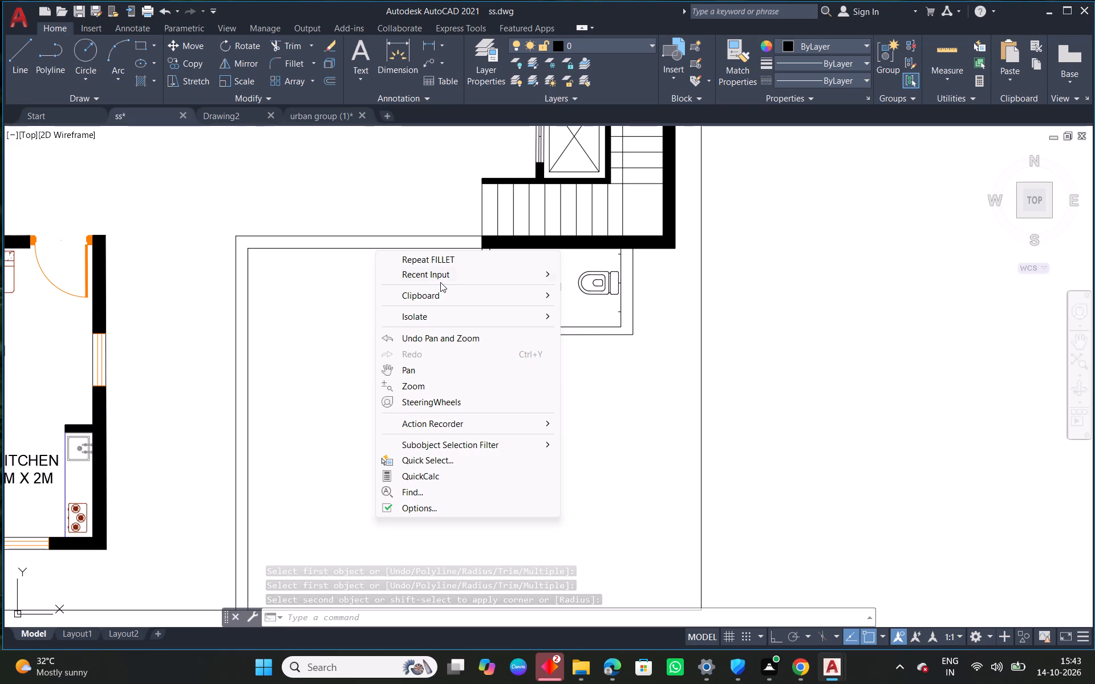
left_click(460, 270)
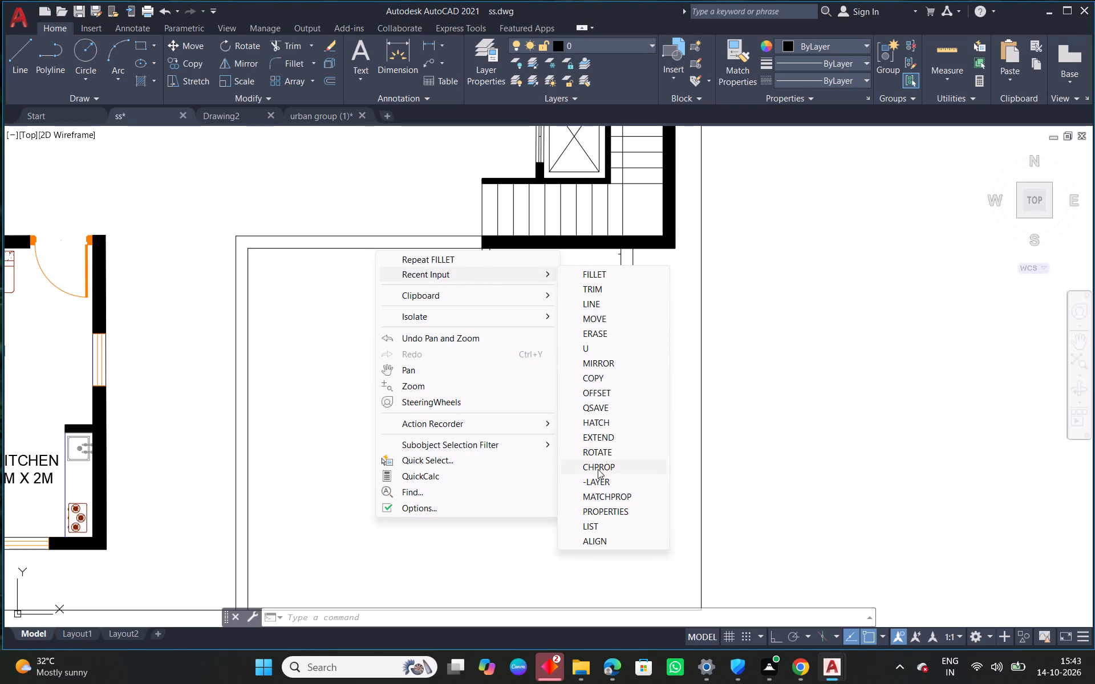
left_click(606, 420)
left_click(624, 306)
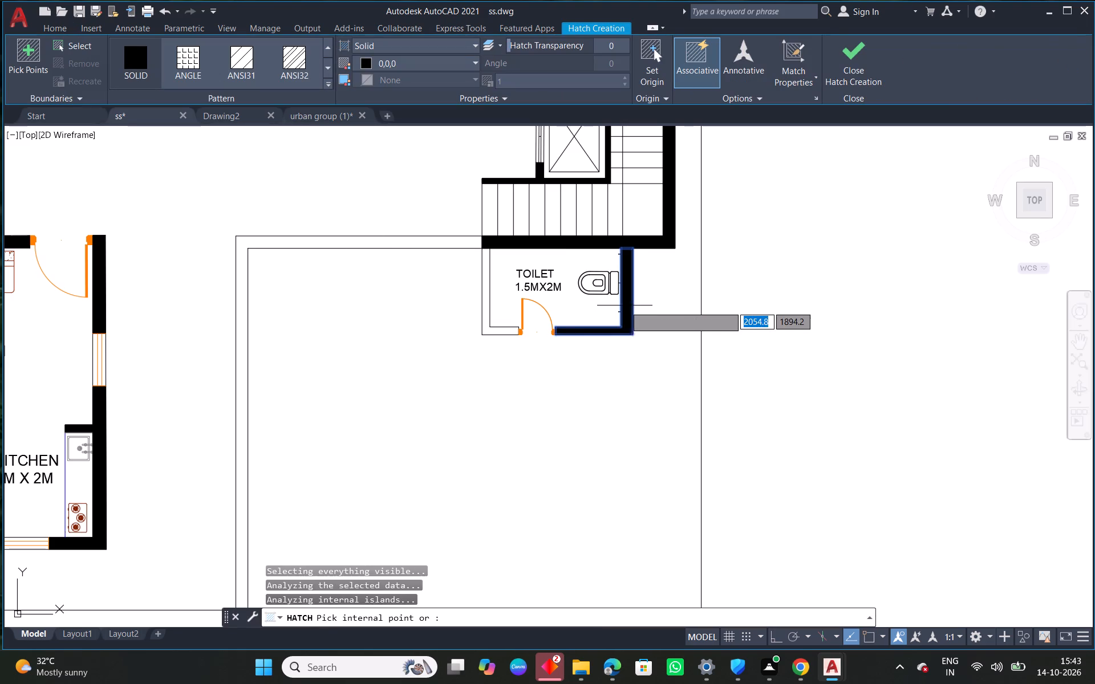
left_click(488, 328)
right_click(488, 328)
left_click(521, 345)
Set the new toilet label's text height to 0.3.
left_click(532, 279)
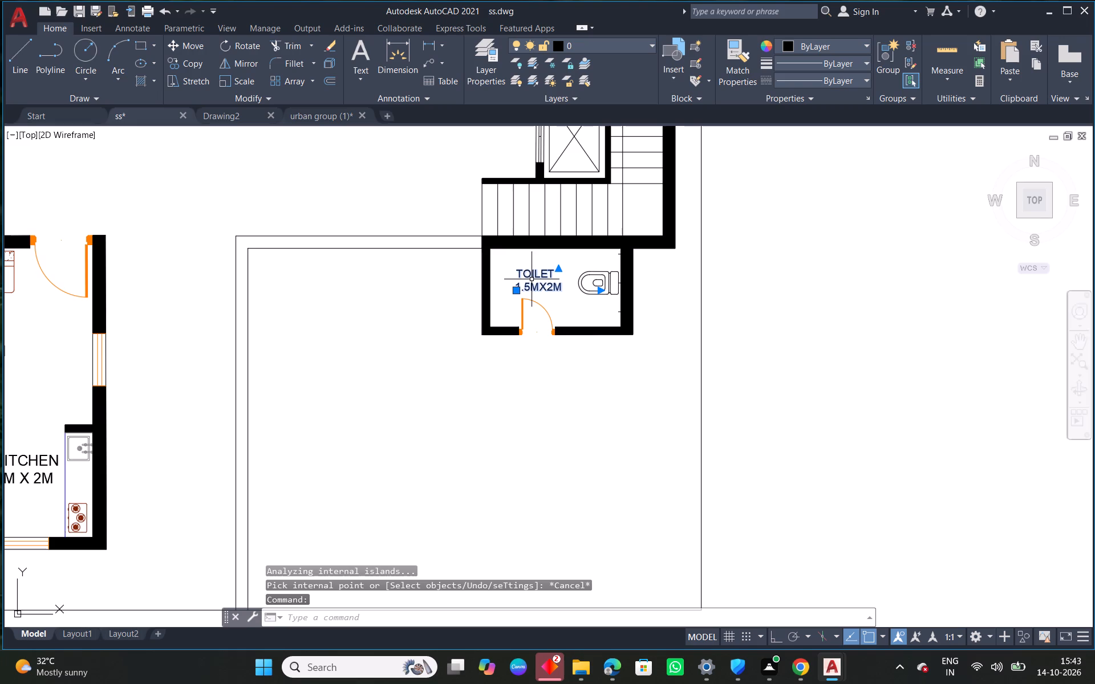
key("ctrl+1")
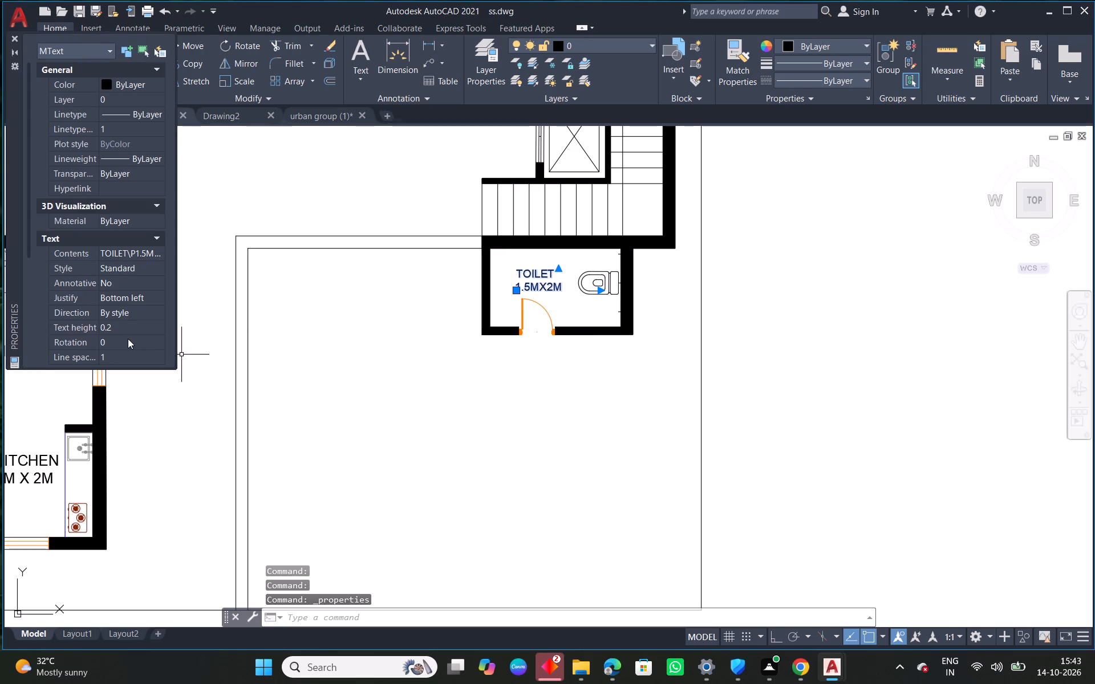
left_click(124, 319)
left_click(128, 326)
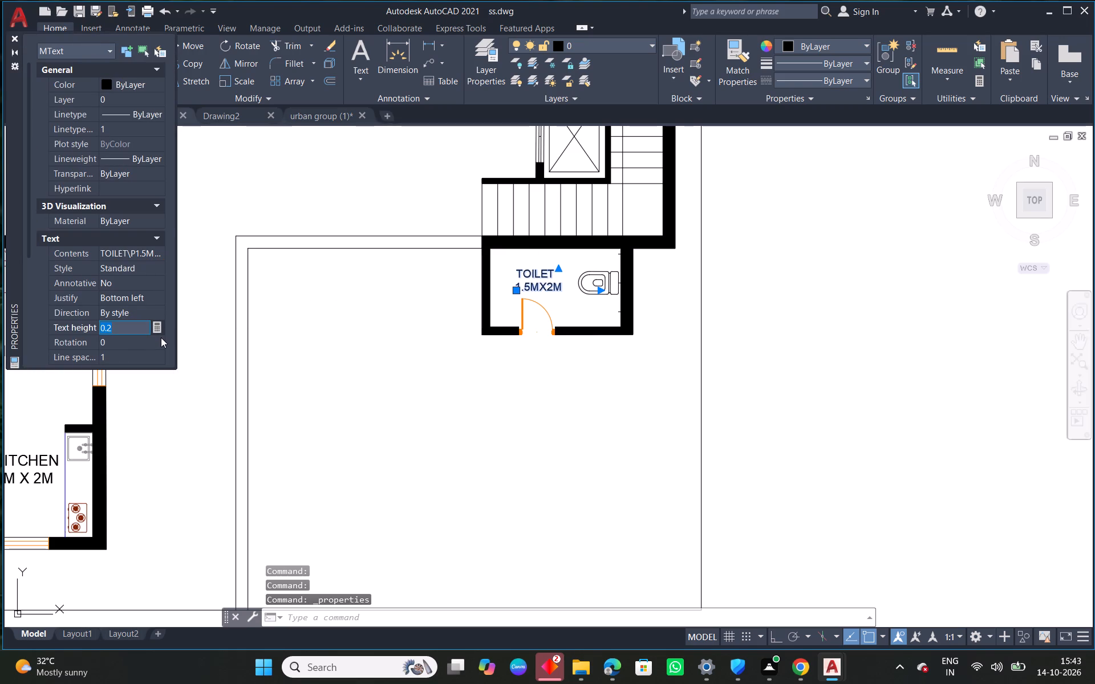
key("BackSpace")
type("0.")
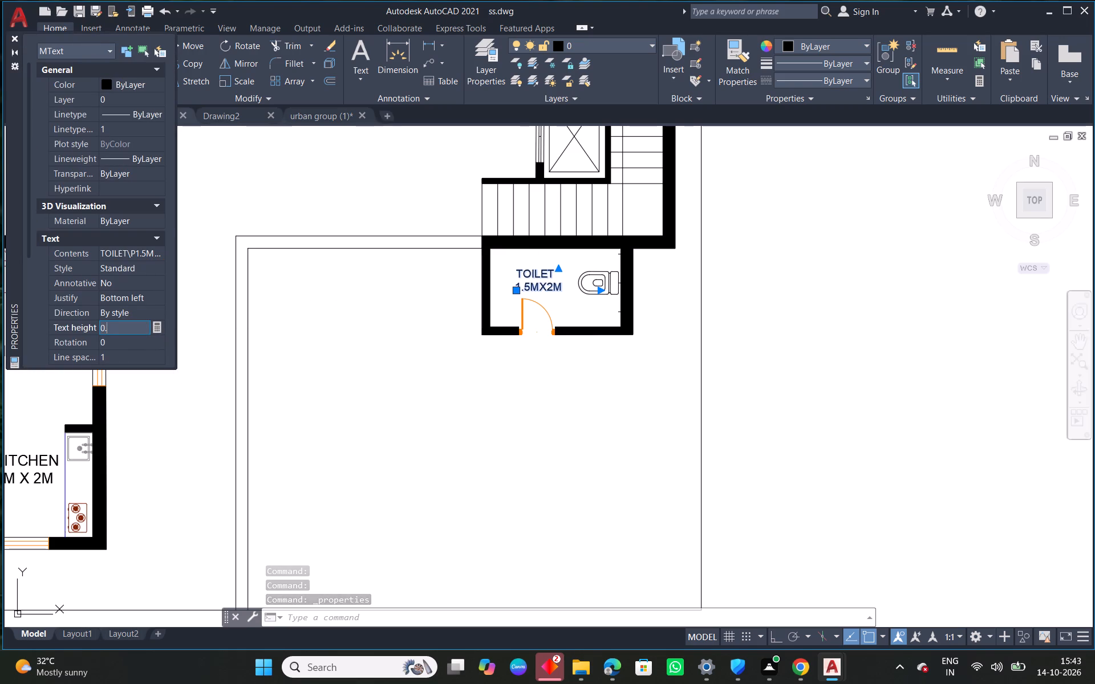
key("3")
key("Return")
Move the new toilet's label slightly down and towards the room's left wall.
scroll(487, 304, "up", 2)
left_click(551, 278)
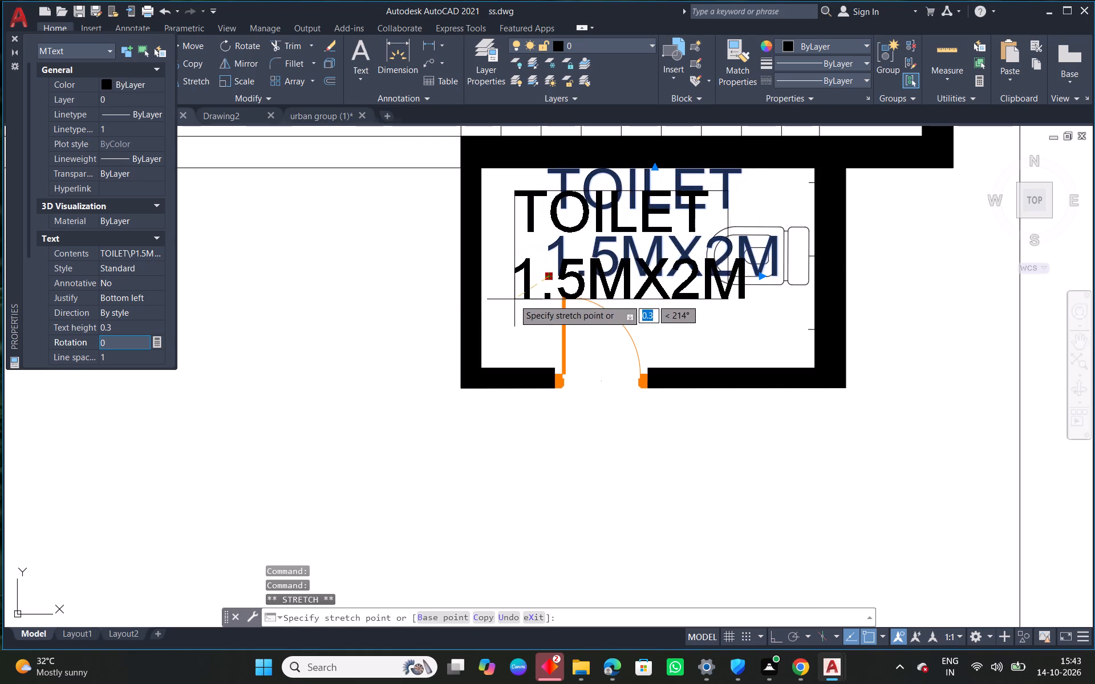
left_click(506, 292)
scroll(628, 278, "down", 3)
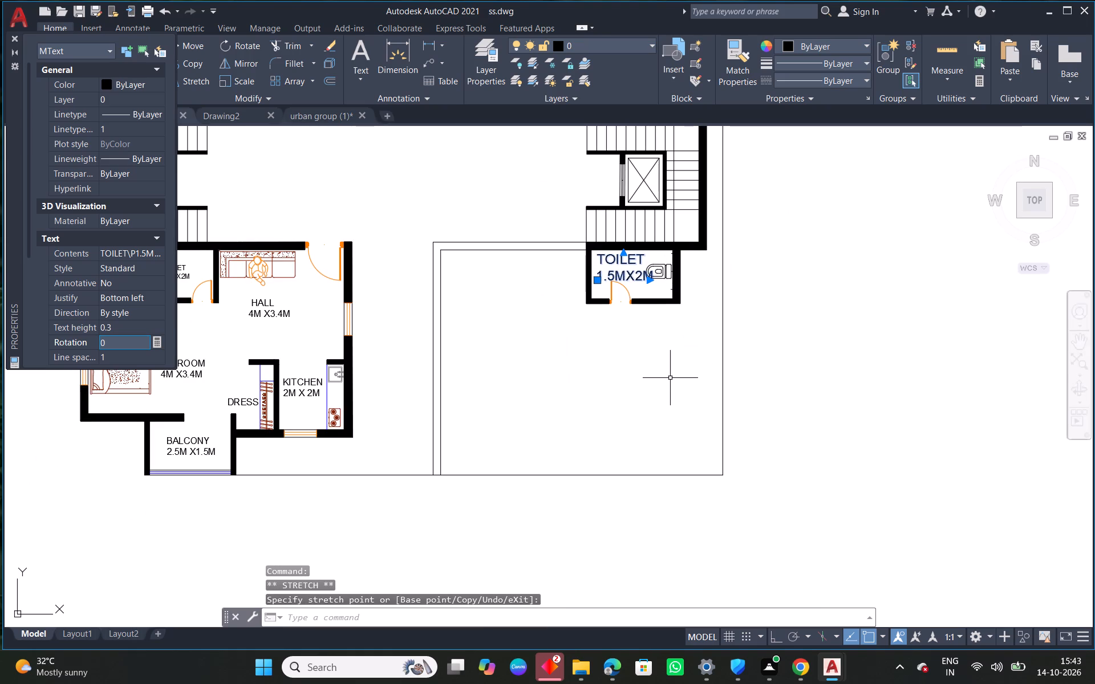
middle_click_drag(595, 368, 680, 384)
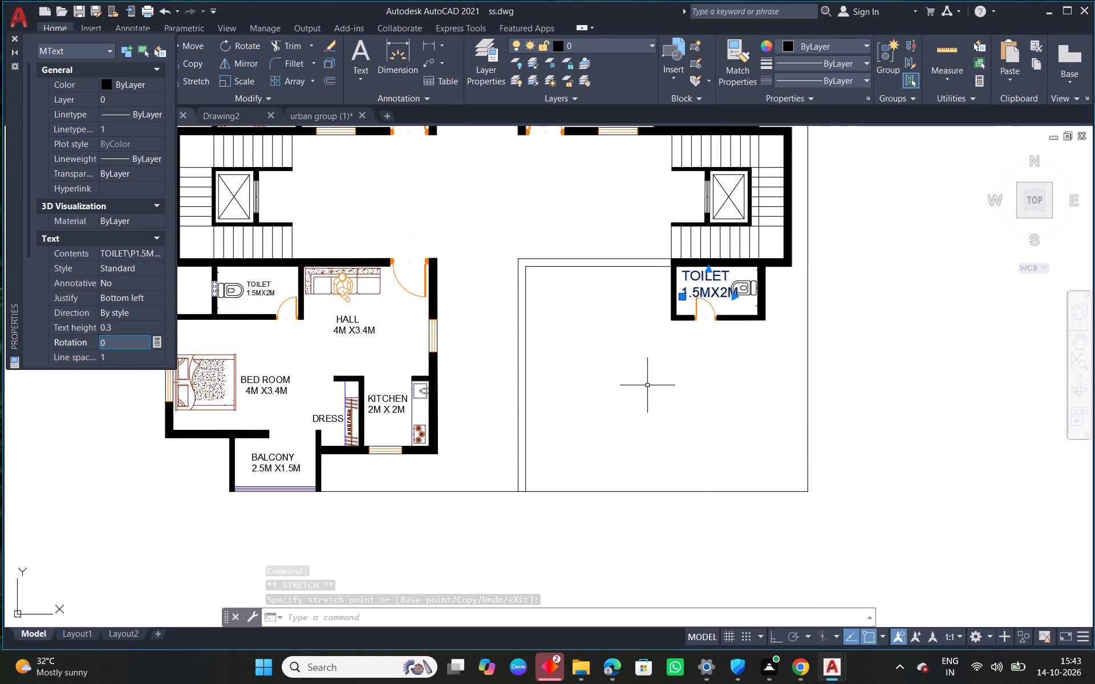
key("Escape")
key("Escape")
List the data of the lower-right flat's top wall inner line to check its length.
middle_click_drag(593, 389, 608, 377)
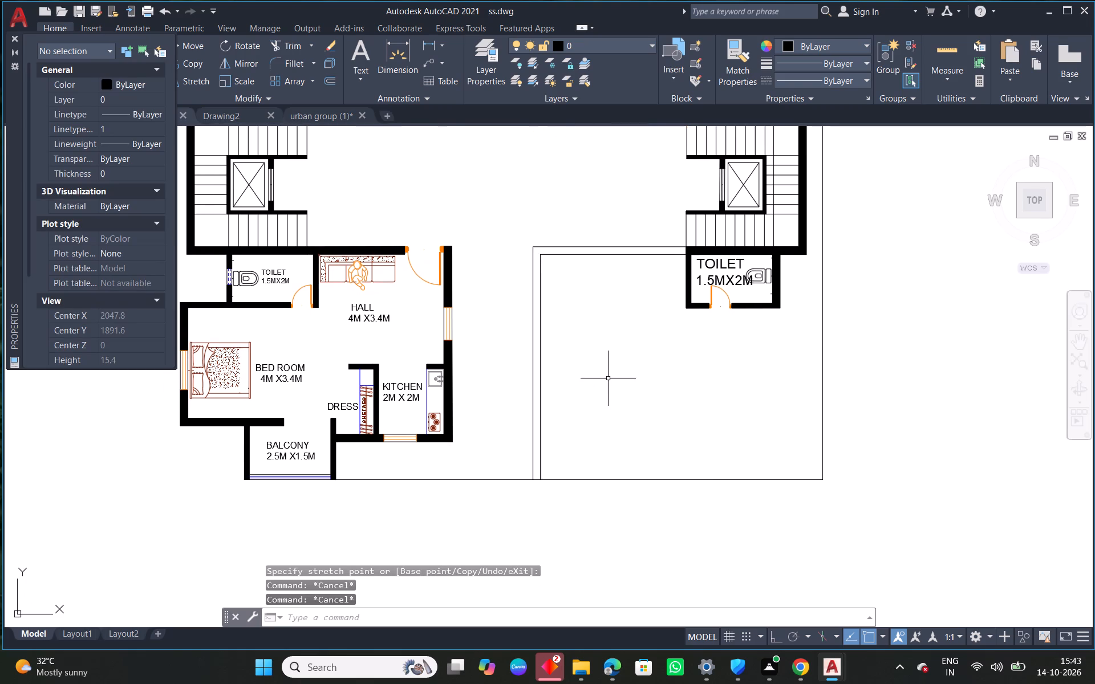
scroll(611, 377, "down", 1)
middle_click_drag(649, 434, 665, 422)
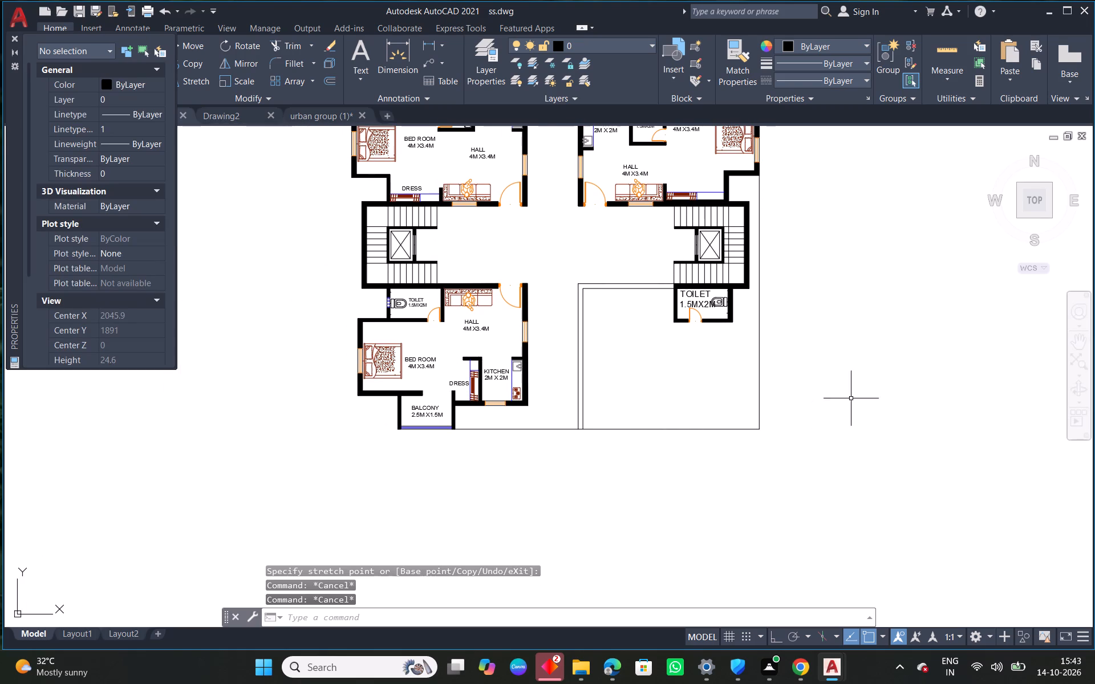
scroll(725, 345, "up", 1)
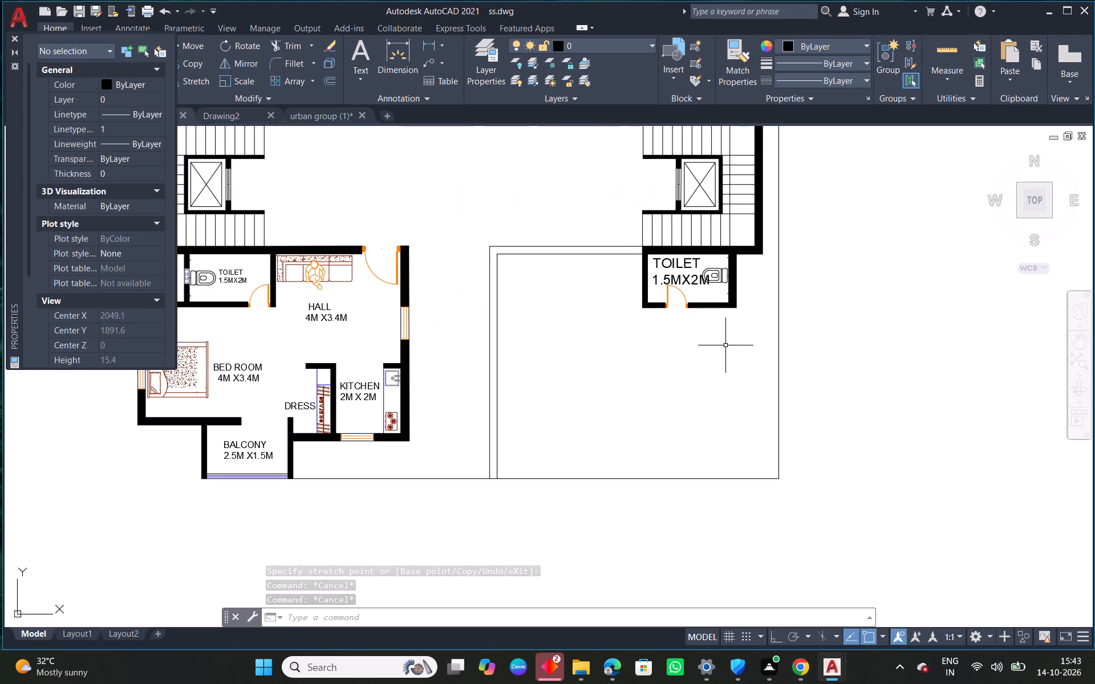
middle_click_drag(725, 345, 602, 357)
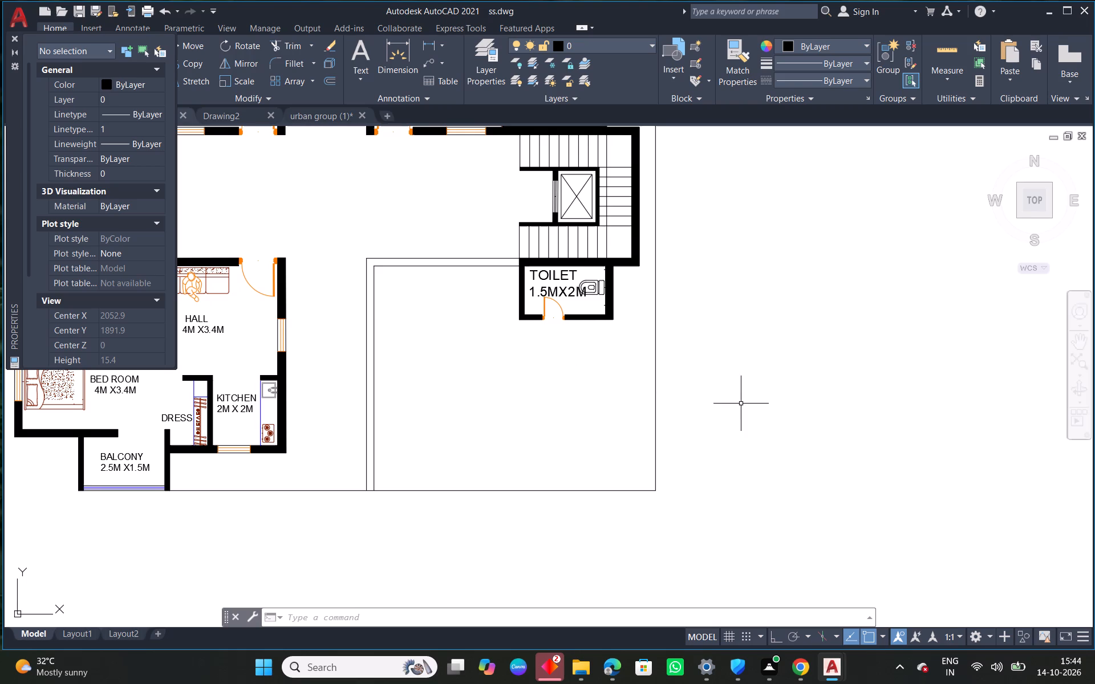
middle_click_drag(546, 387, 567, 386)
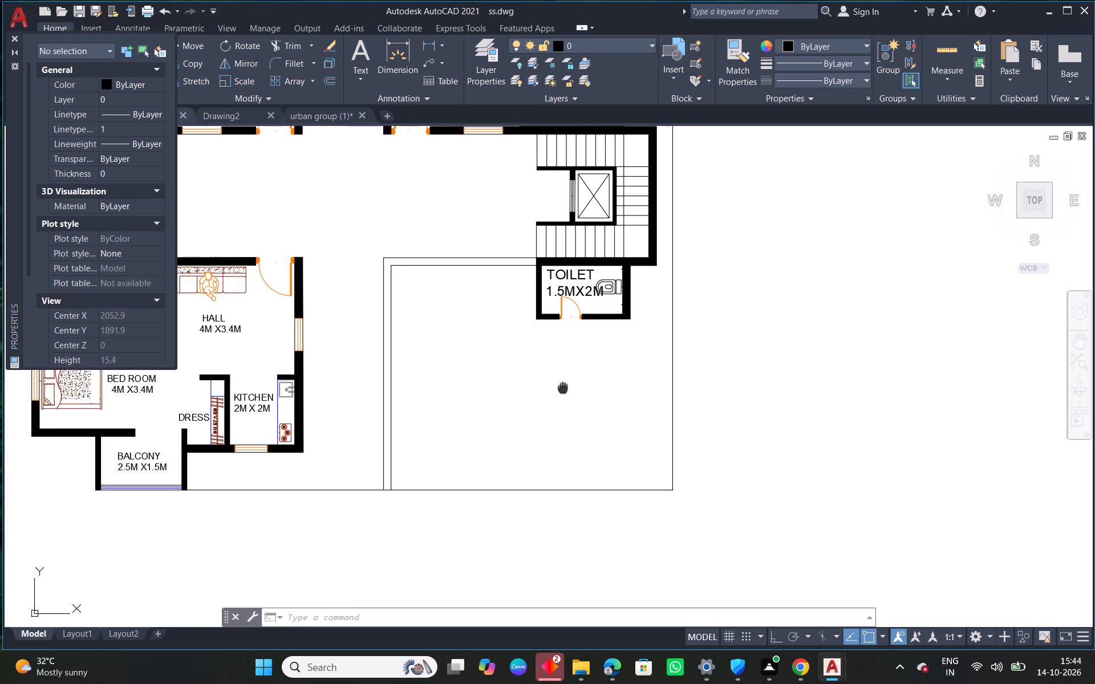
middle_click_drag(567, 386, 586, 388)
left_click(478, 266)
type("LI")
key("space")
left_click(479, 304)
key("Escape")
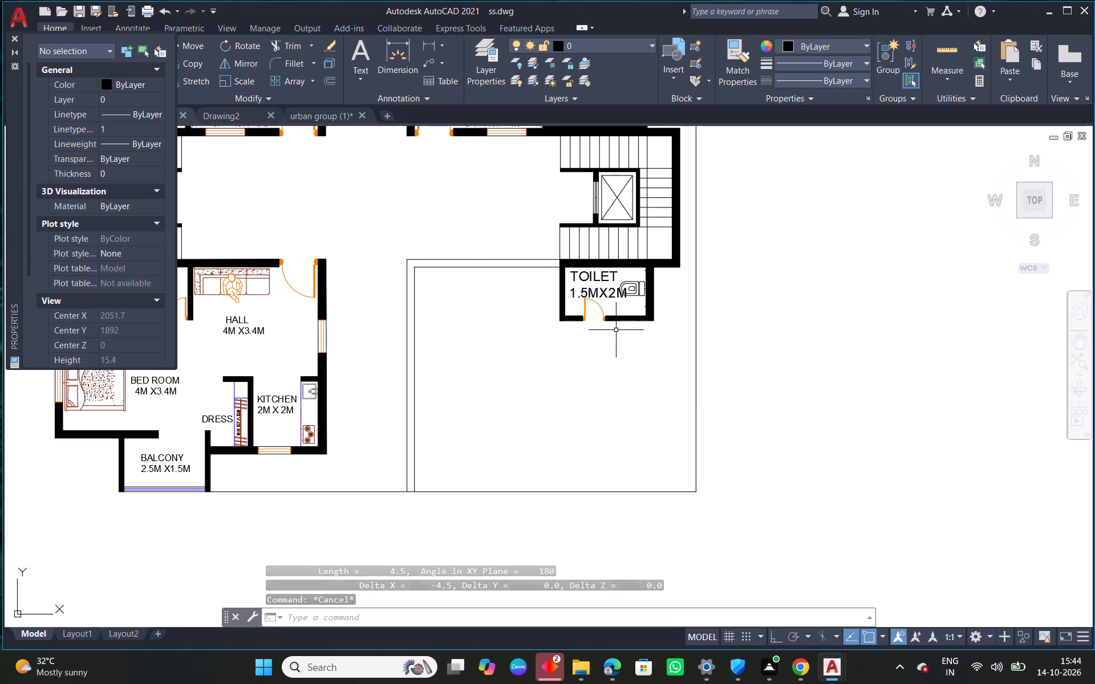
left_click(12, 38)
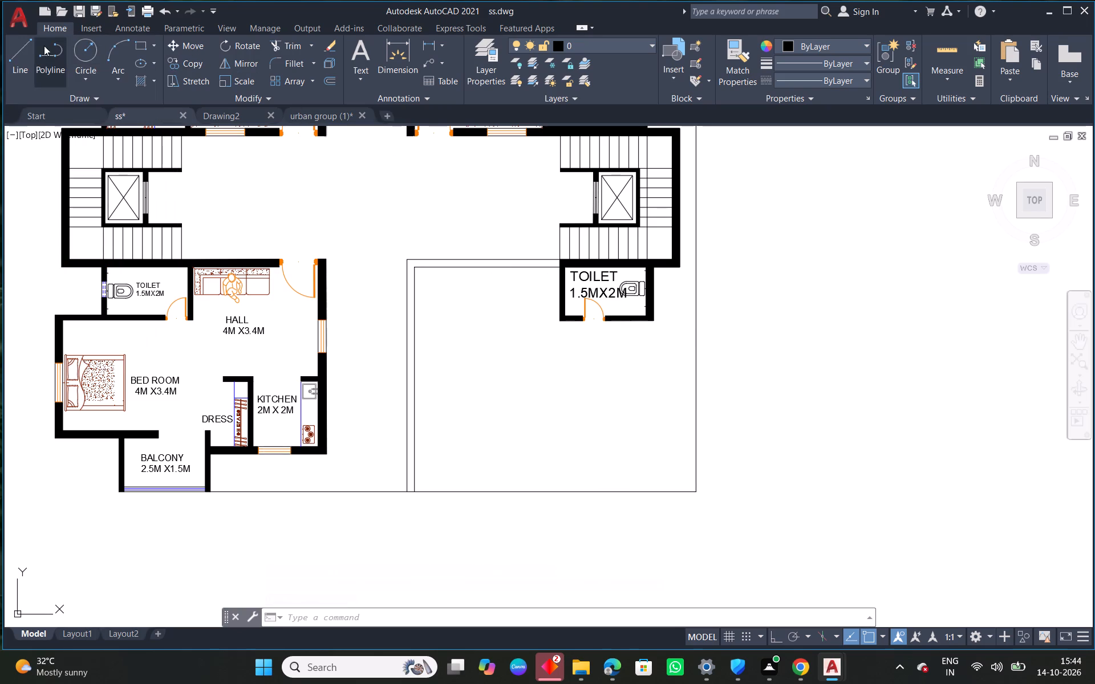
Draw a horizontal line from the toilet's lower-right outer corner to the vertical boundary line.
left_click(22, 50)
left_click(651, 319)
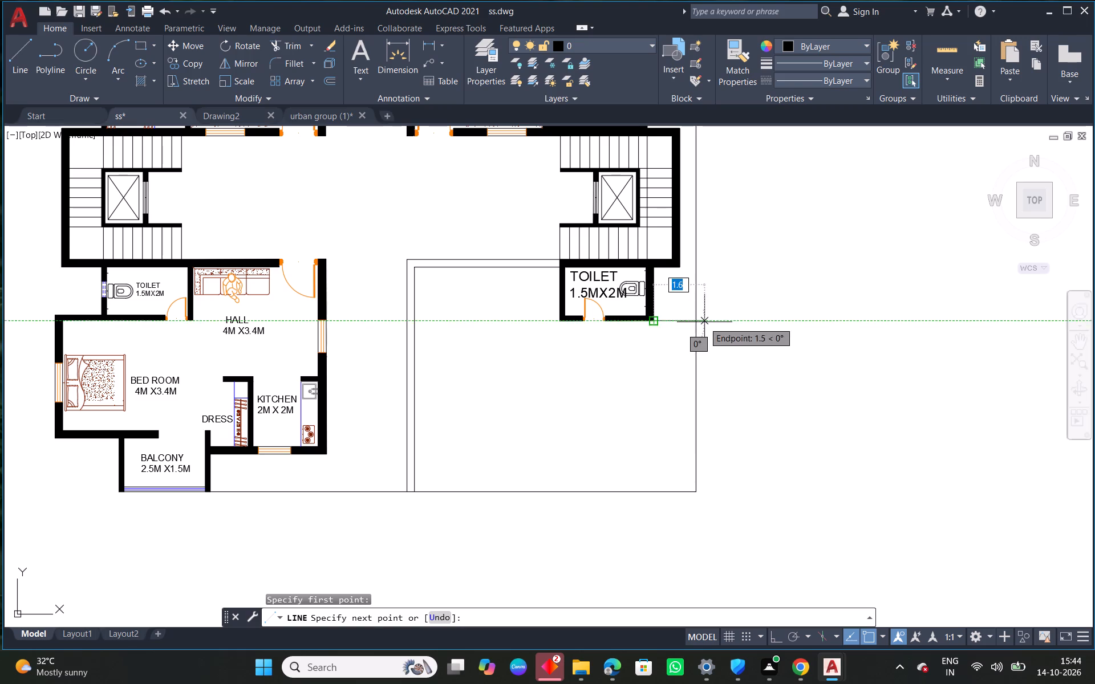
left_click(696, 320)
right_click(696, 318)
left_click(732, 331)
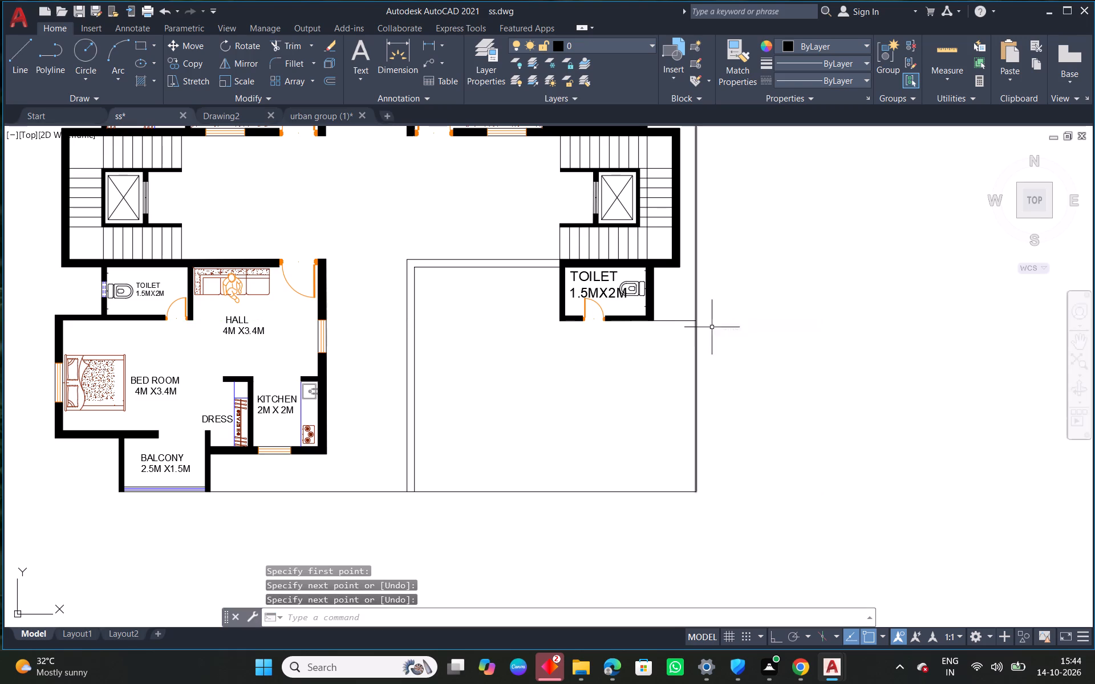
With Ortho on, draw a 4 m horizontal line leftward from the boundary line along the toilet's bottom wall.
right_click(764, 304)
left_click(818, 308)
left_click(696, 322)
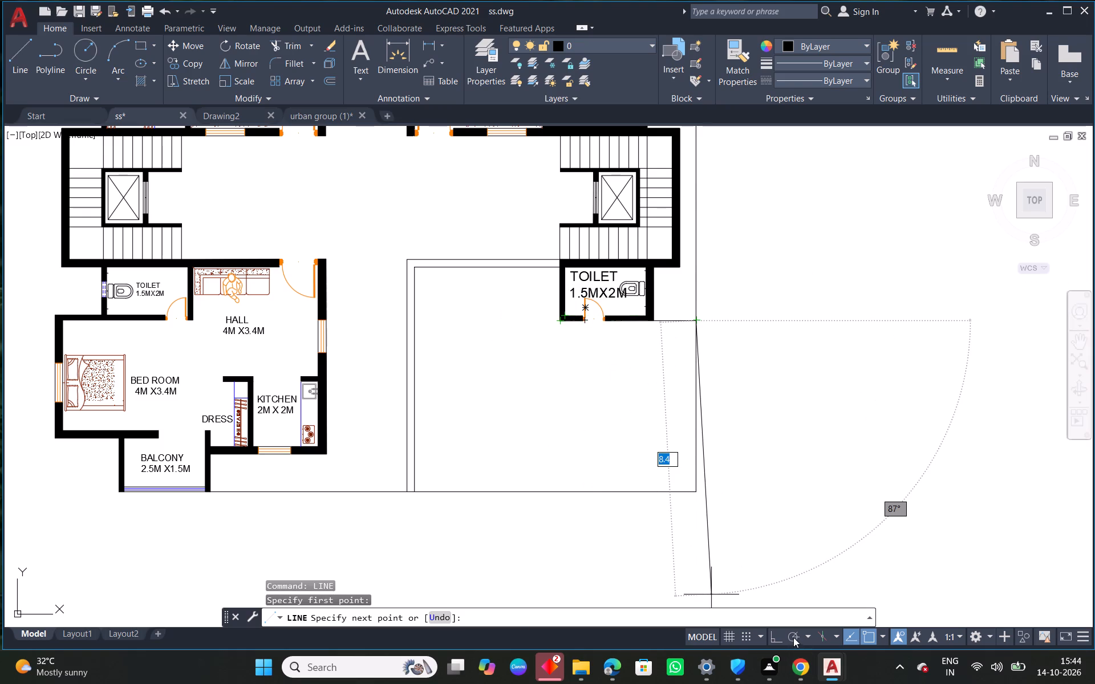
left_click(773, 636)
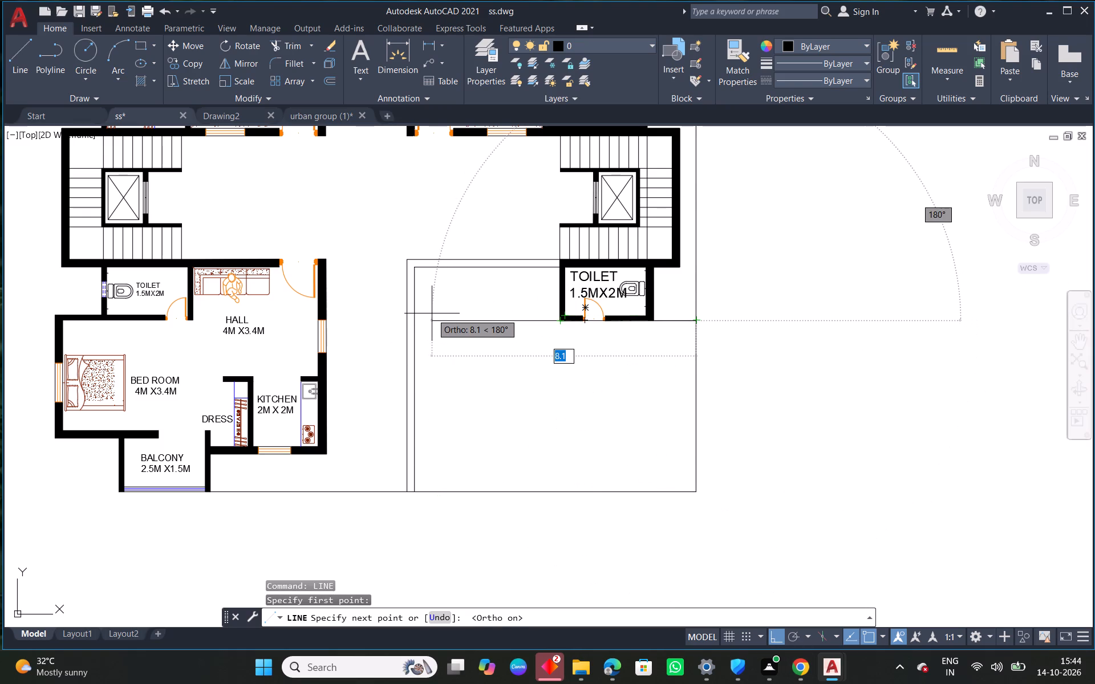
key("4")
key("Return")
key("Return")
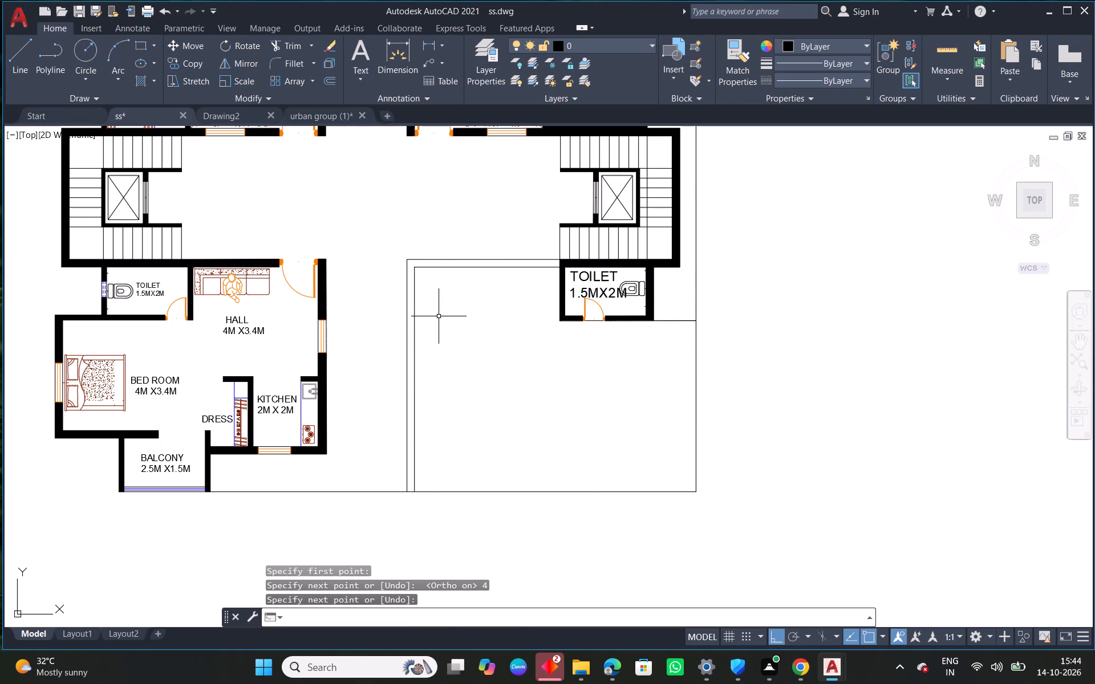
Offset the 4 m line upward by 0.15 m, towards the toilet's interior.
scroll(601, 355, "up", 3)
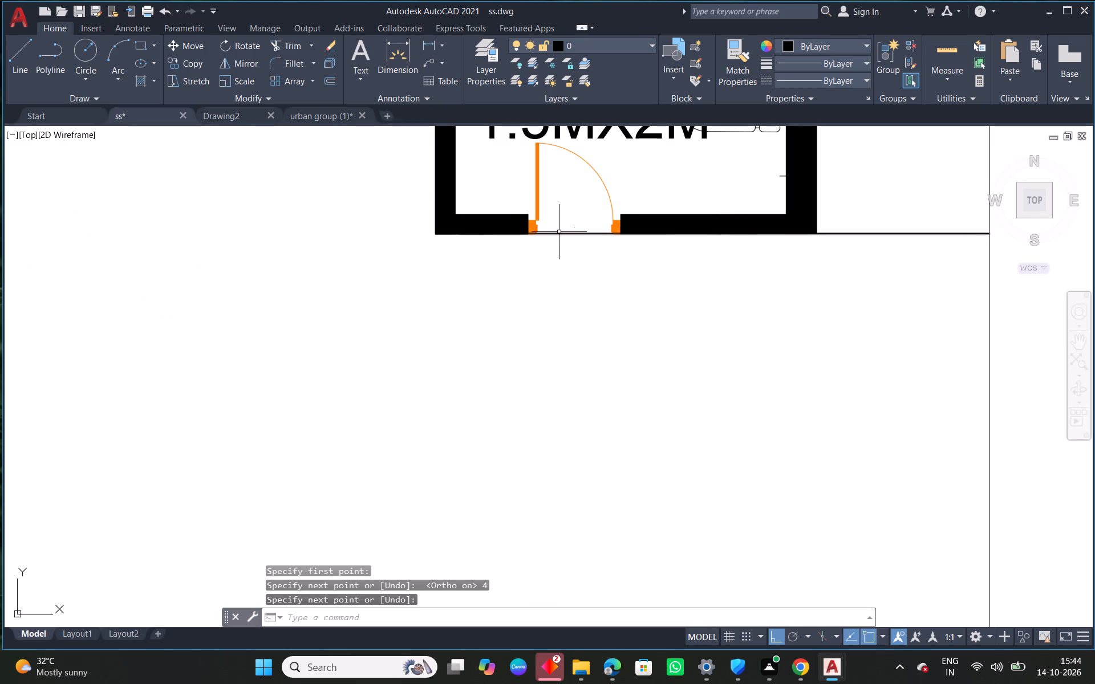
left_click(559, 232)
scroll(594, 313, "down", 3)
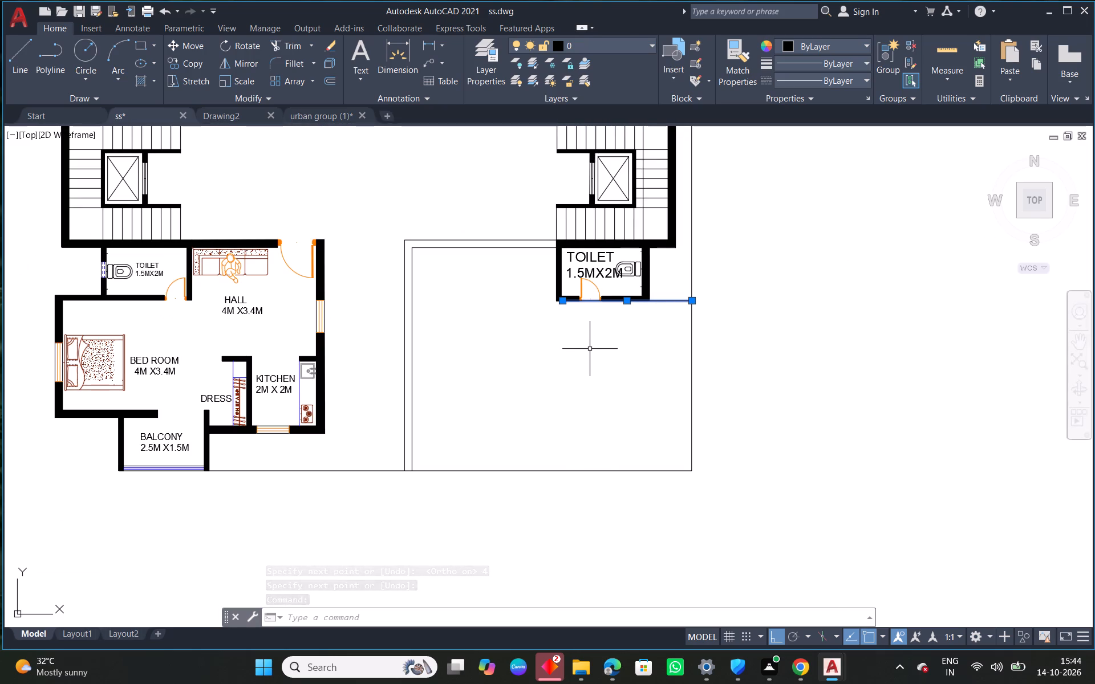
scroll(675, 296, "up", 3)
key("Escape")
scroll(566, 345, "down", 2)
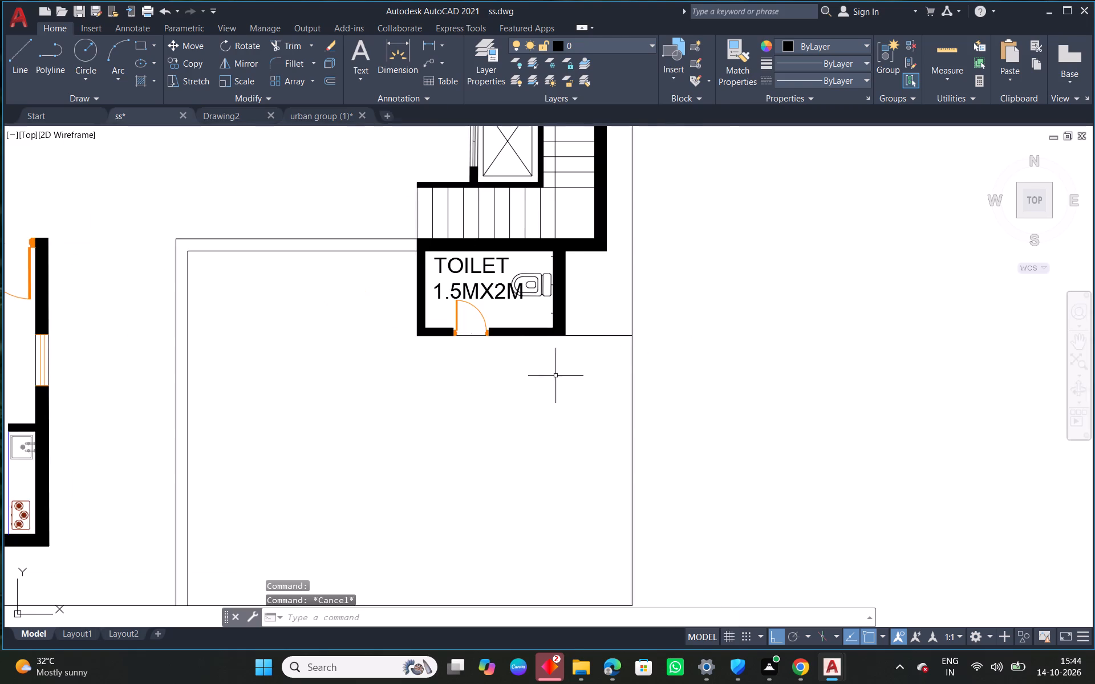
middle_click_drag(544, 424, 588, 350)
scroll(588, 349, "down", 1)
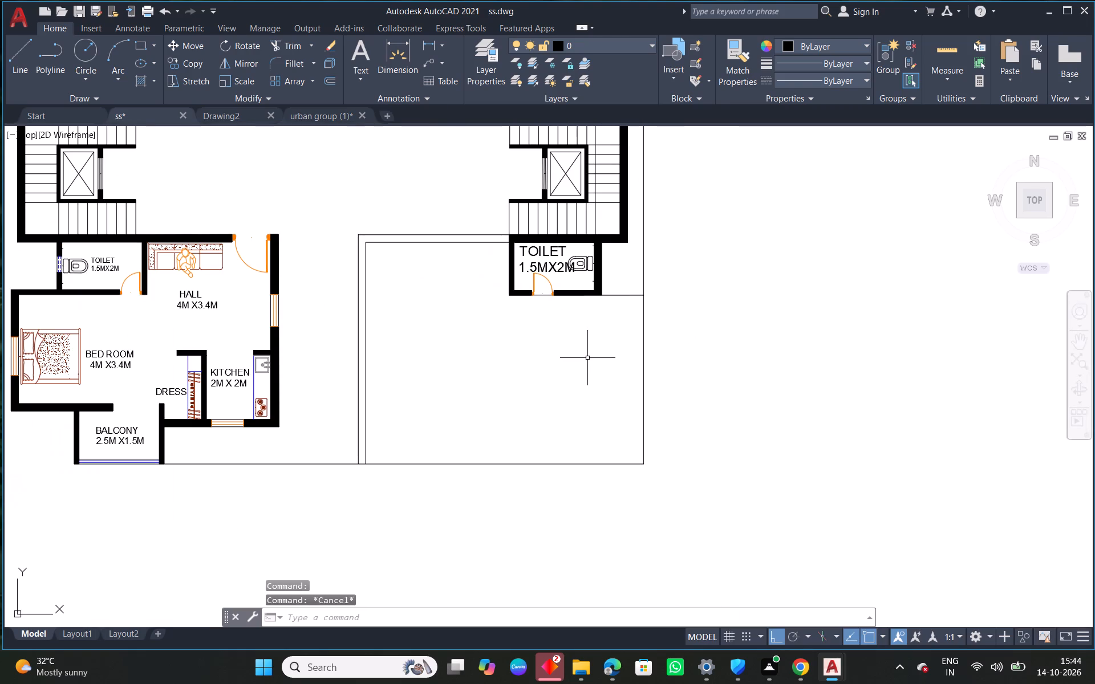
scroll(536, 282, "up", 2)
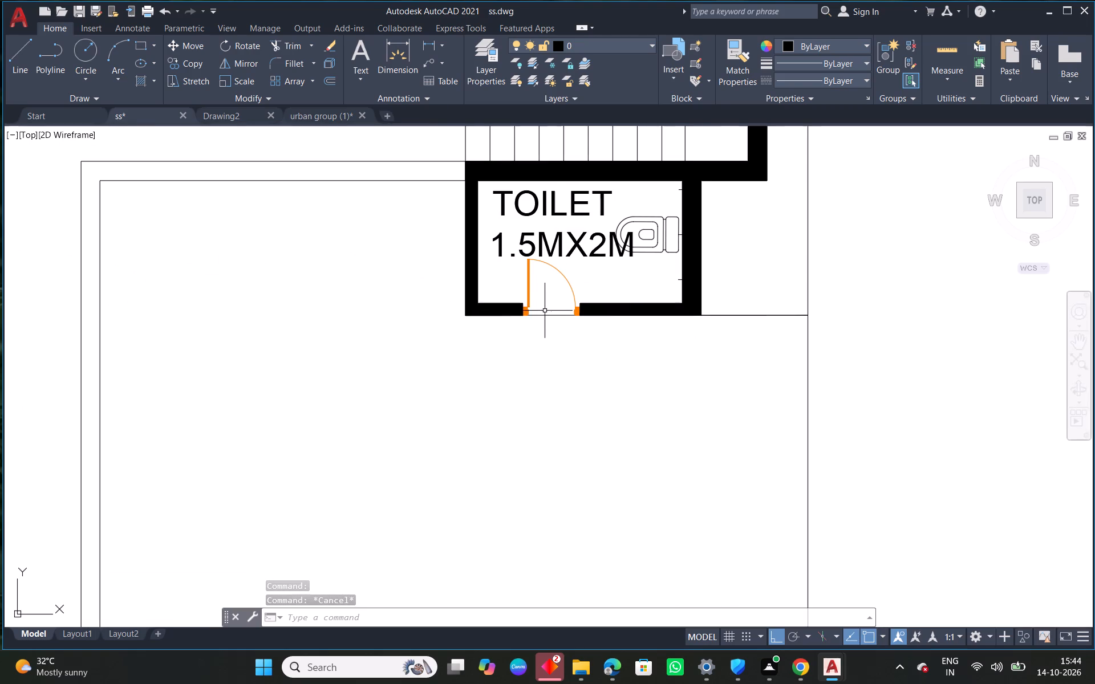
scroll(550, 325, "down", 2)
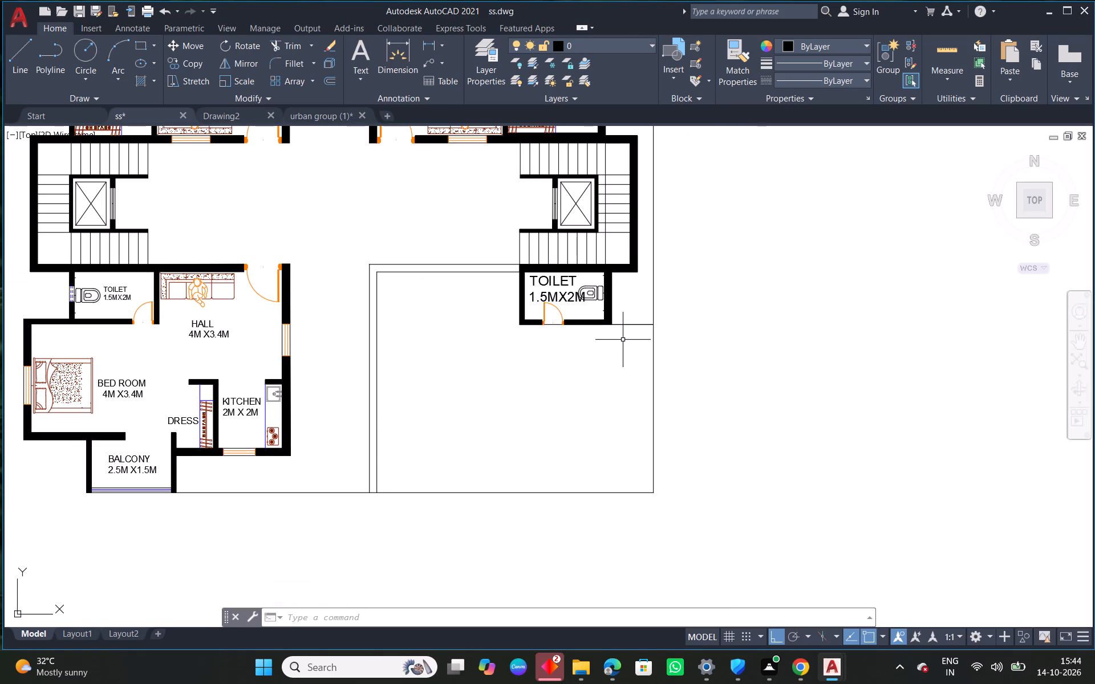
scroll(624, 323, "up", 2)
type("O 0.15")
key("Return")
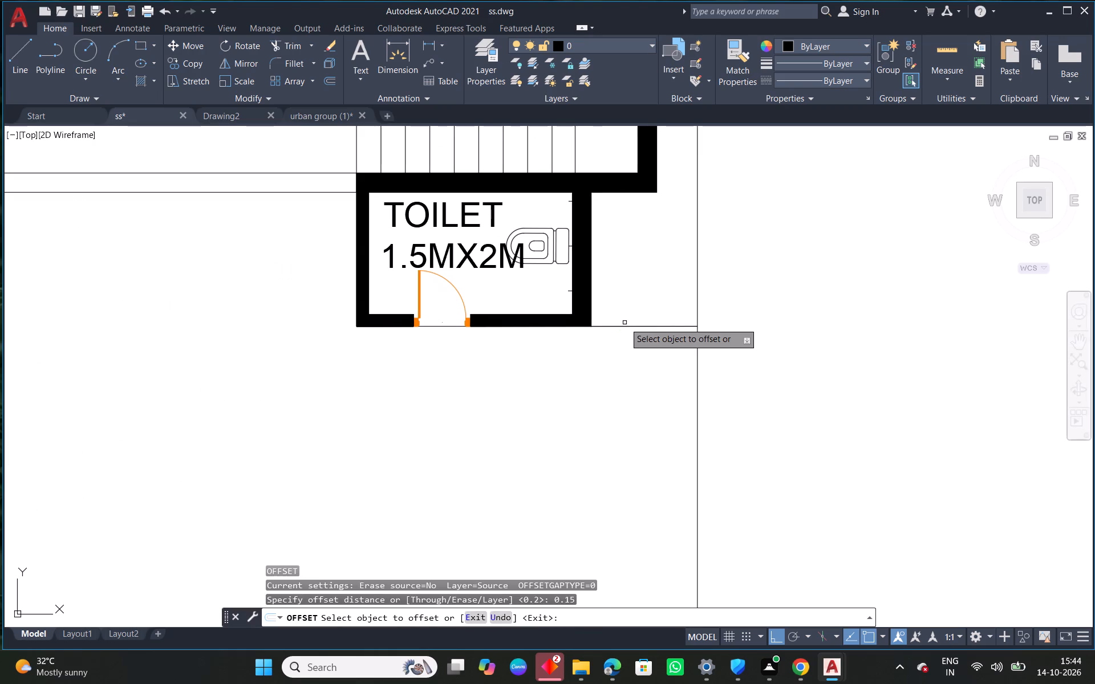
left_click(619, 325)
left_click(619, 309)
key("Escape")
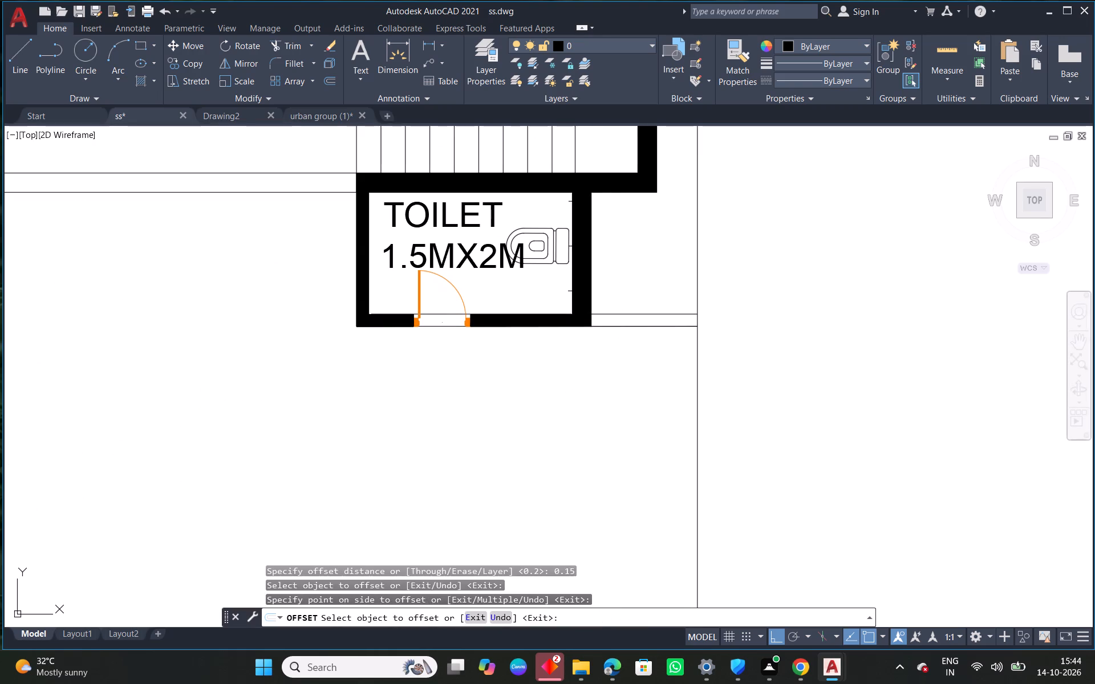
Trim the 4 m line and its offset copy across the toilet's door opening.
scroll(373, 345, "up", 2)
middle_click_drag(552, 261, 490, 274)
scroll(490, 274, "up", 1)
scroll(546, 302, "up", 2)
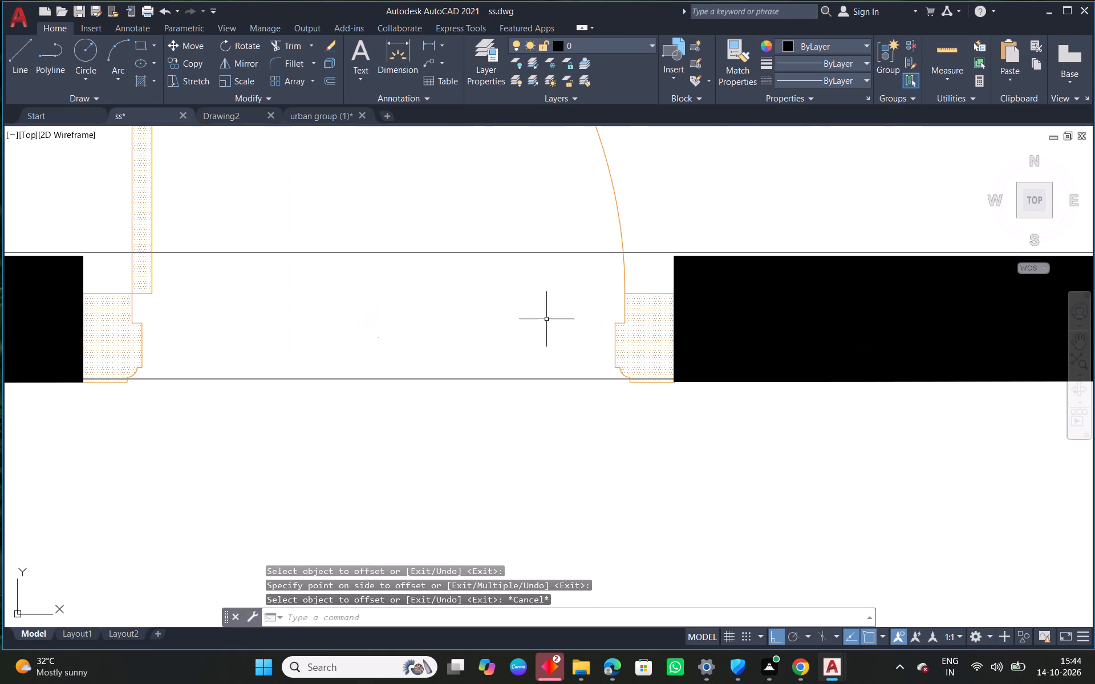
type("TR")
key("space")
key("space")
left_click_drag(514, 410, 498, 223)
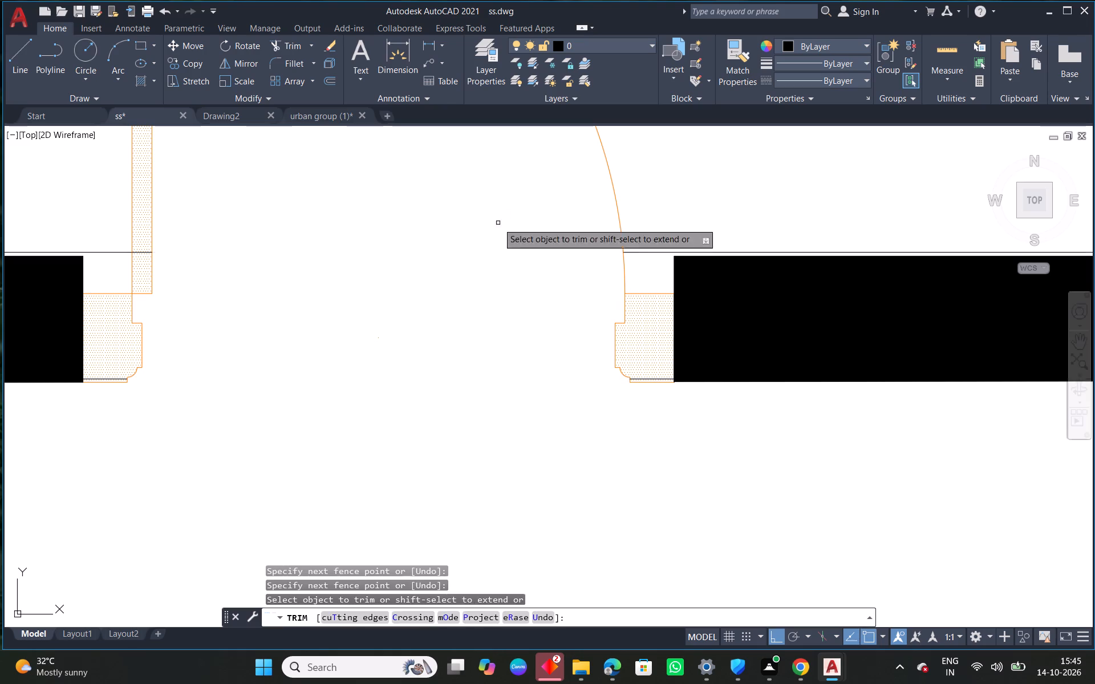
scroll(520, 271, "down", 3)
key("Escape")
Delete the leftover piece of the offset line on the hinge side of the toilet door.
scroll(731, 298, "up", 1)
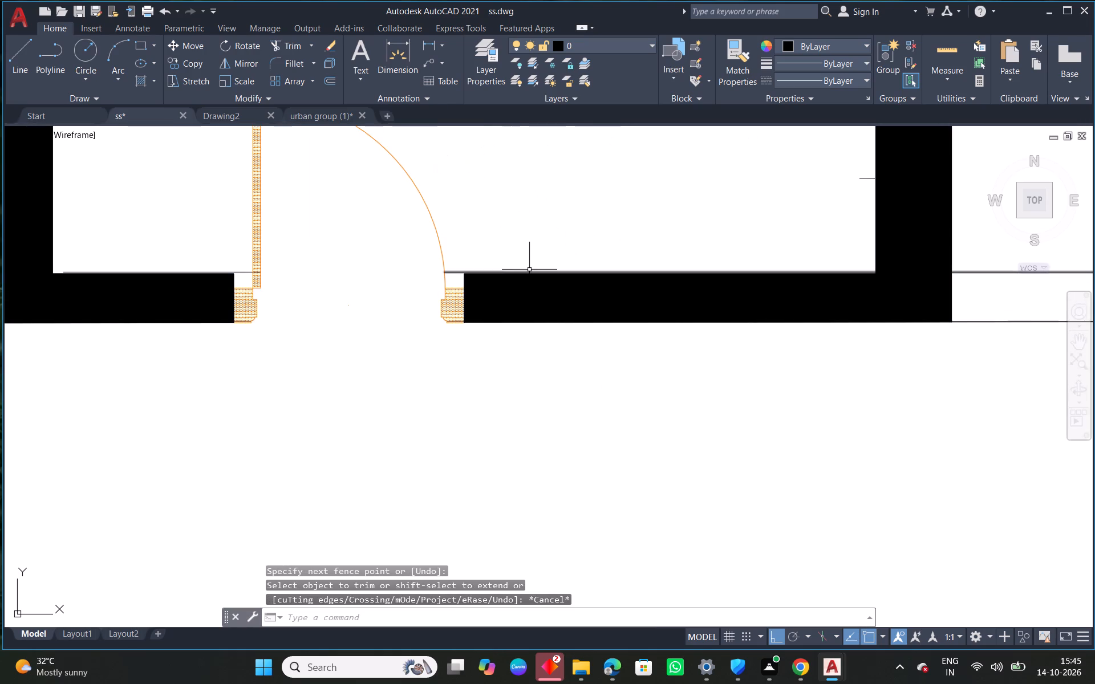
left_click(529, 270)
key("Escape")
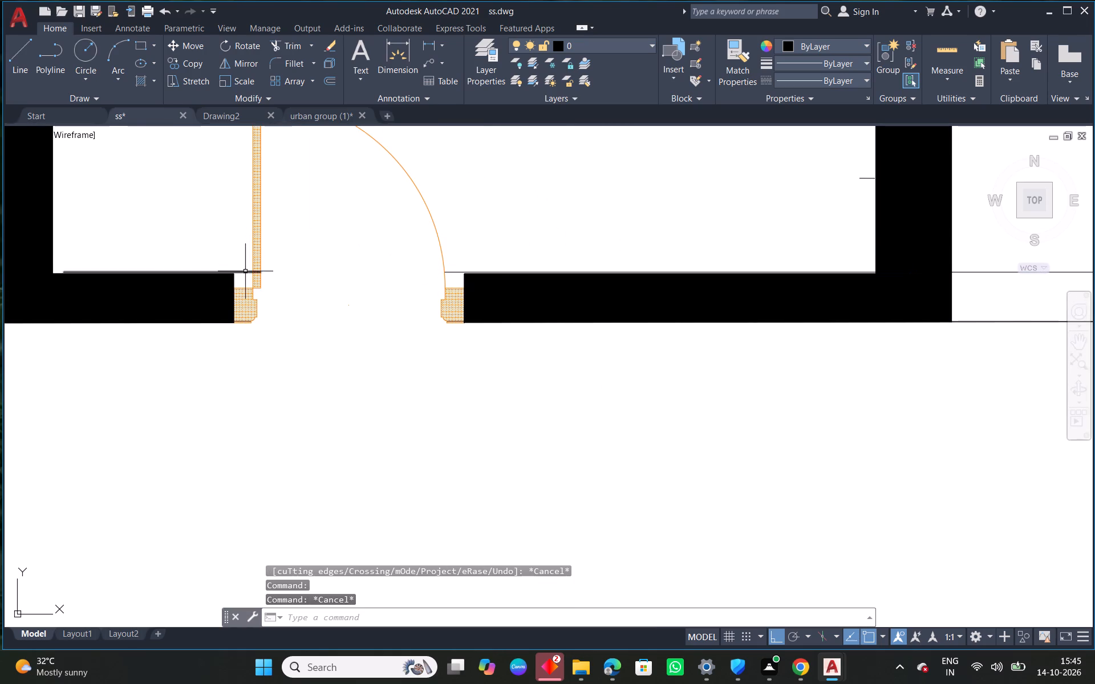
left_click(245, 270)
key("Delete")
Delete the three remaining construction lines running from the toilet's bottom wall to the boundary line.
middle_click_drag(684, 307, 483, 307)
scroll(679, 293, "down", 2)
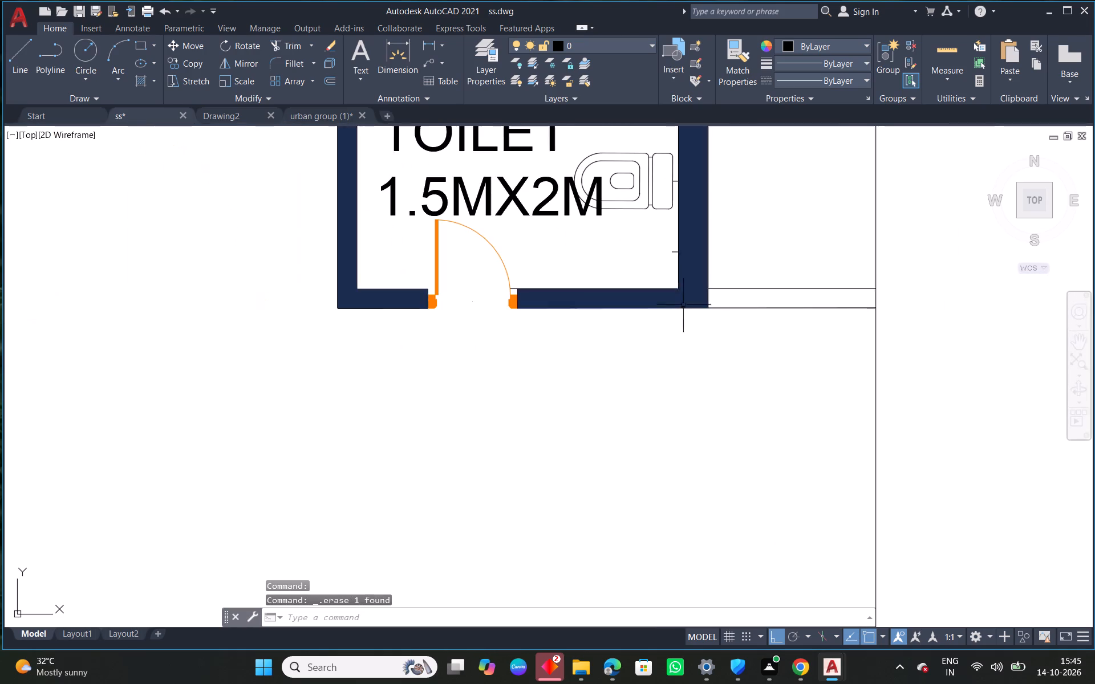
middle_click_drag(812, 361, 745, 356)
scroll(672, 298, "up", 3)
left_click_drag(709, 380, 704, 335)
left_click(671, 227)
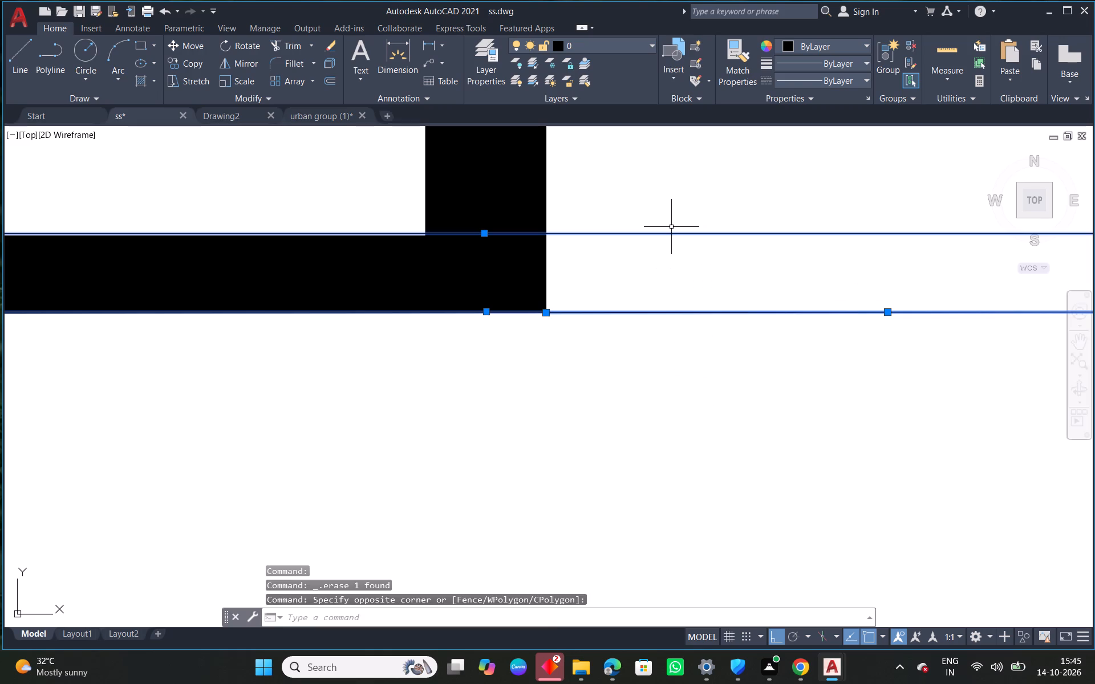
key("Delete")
Draw a horizontal line from the toilet door's outer wall corner along the bottom wall's outer edge to the vertical boundary line.
scroll(689, 316, "down", 3)
middle_click_drag(499, 363, 569, 354)
key("Escape")
key("l")
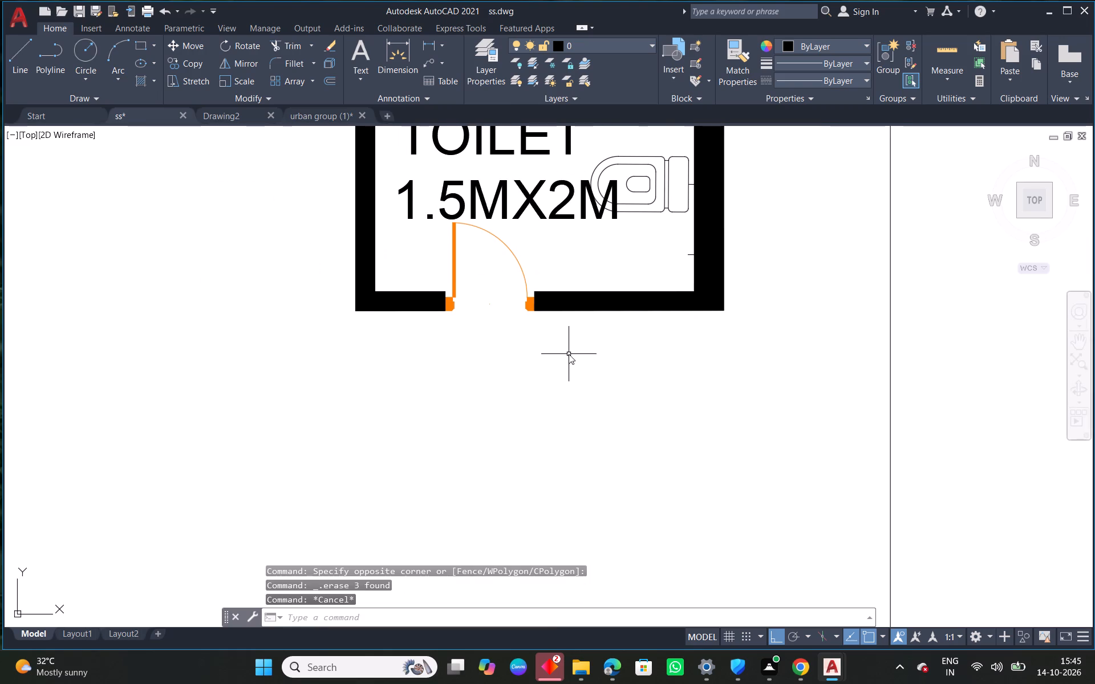
key("space")
left_click(536, 312)
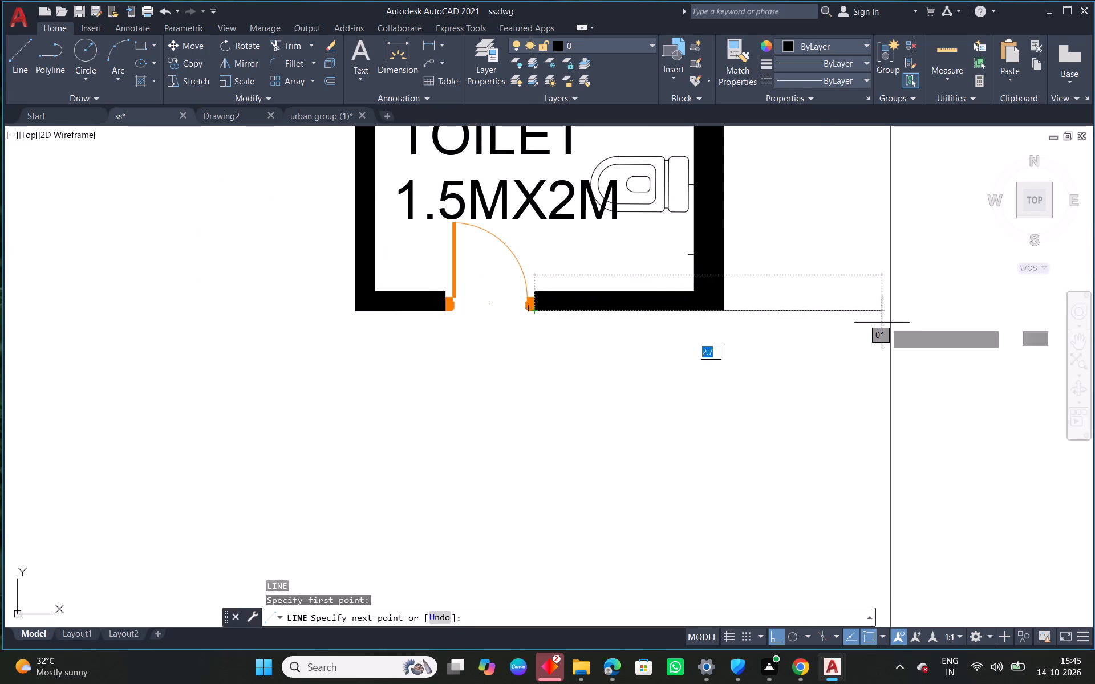
left_click(888, 313)
key("Escape")
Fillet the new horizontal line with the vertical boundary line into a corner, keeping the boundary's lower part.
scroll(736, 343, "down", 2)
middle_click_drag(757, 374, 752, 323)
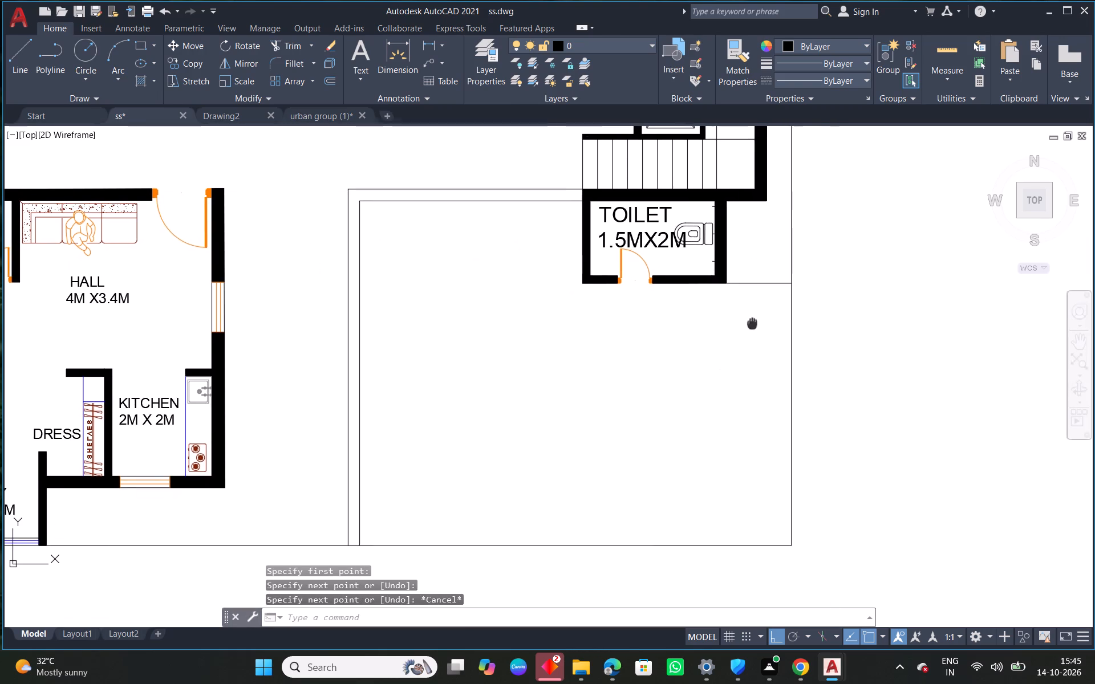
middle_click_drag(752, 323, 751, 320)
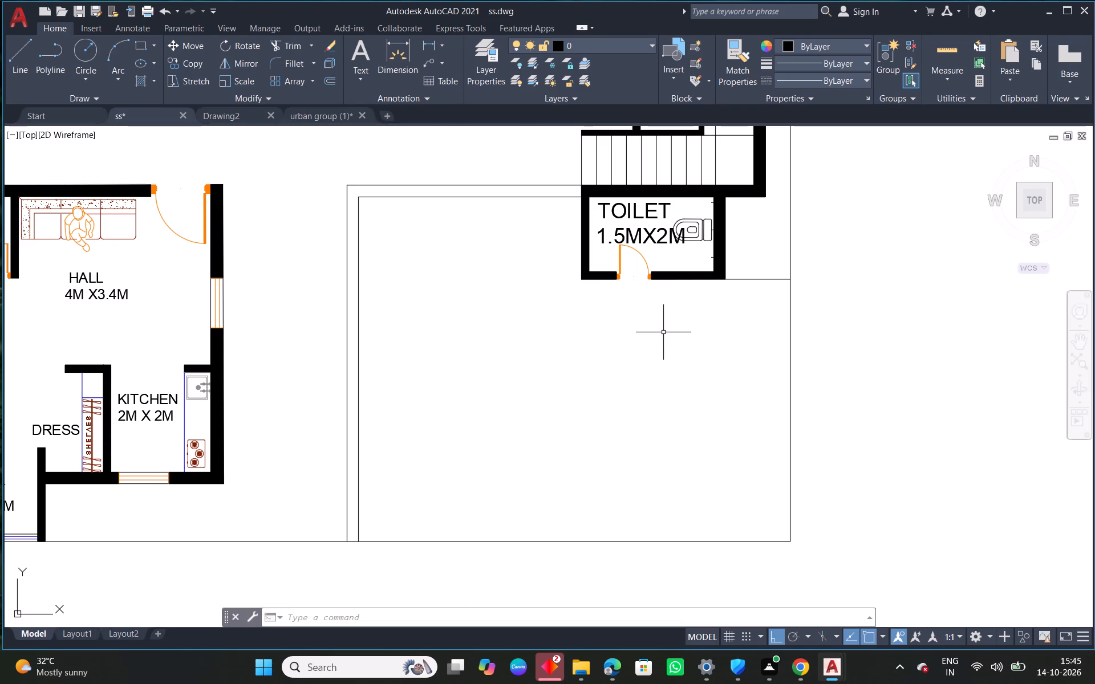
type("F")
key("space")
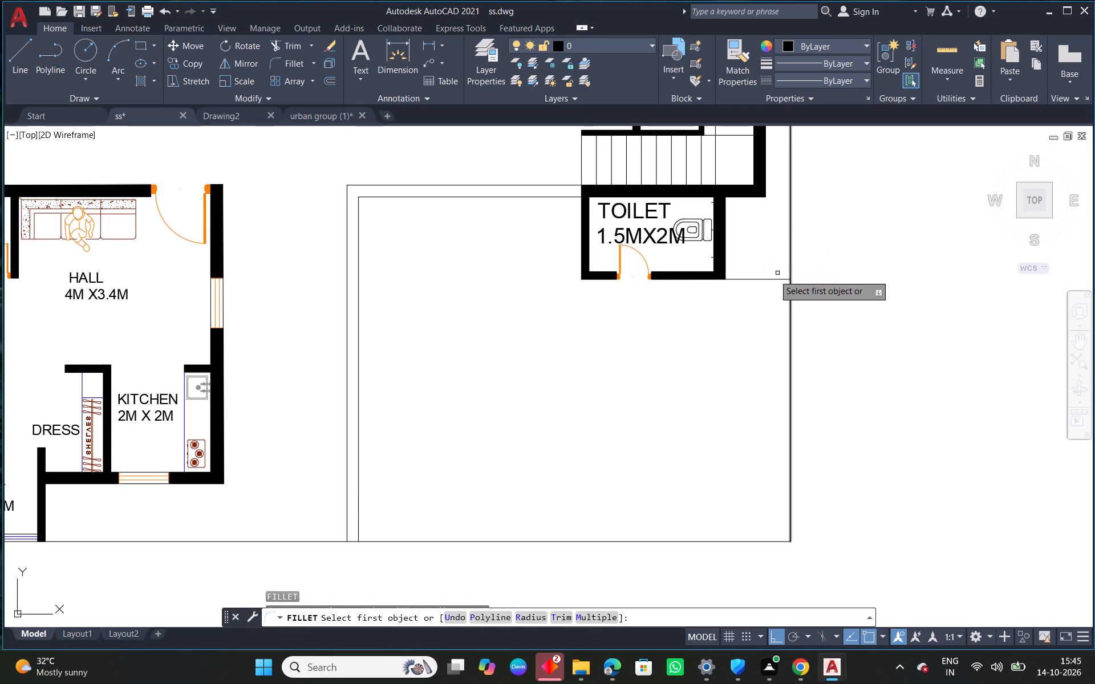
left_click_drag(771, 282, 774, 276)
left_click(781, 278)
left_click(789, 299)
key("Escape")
Delete the vertical boundary line below the new horizontal line's outer end.
scroll(787, 321, "down", 1)
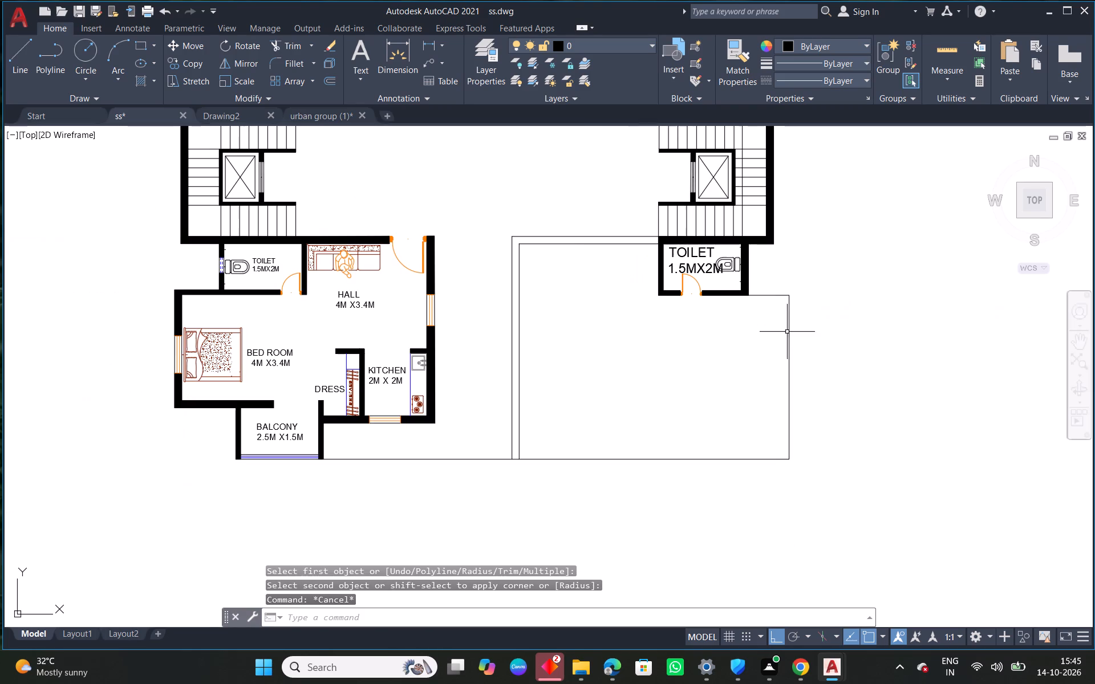
scroll(786, 327, "up", 1)
left_click_drag(815, 337, 801, 335)
left_click(769, 337)
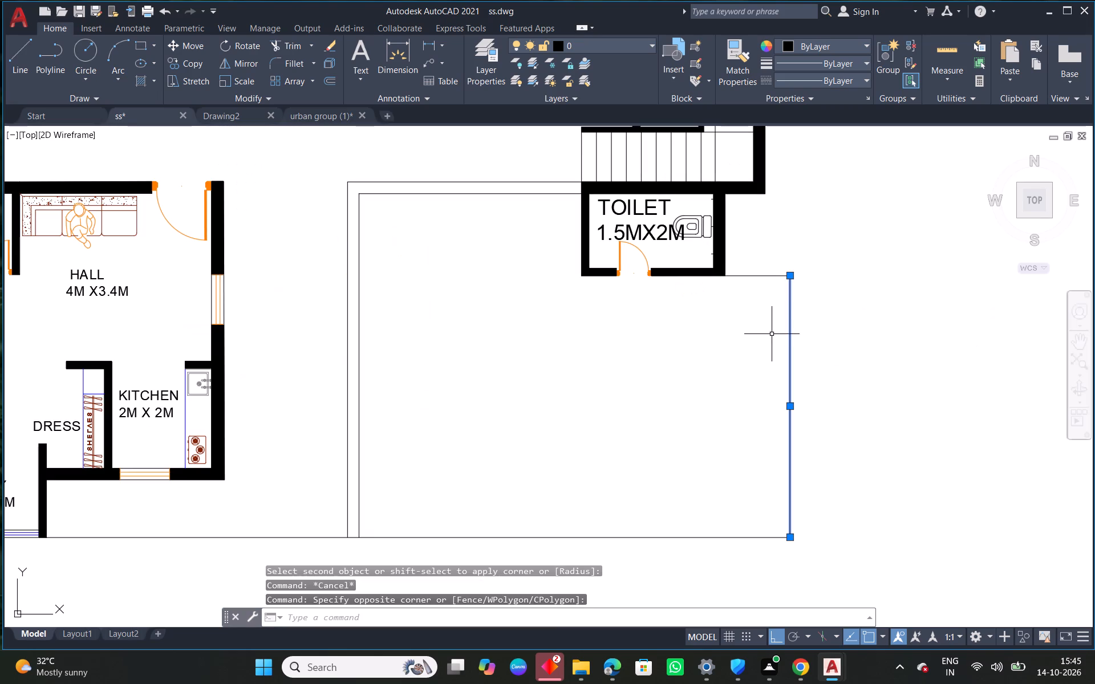
key("Delete")
key("Escape")
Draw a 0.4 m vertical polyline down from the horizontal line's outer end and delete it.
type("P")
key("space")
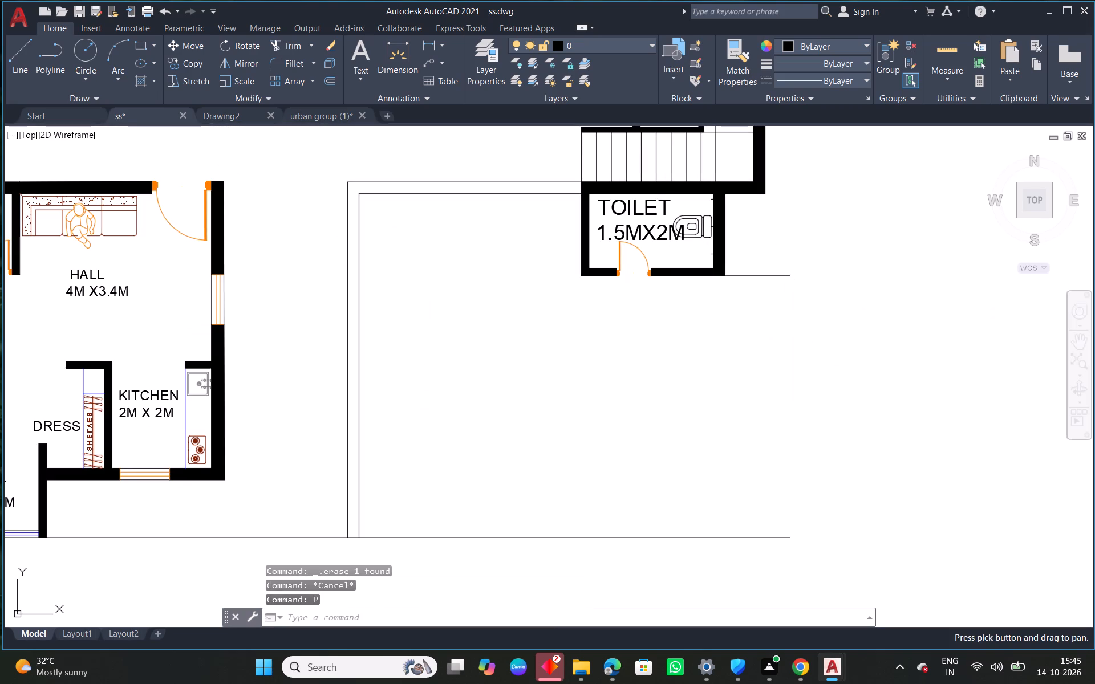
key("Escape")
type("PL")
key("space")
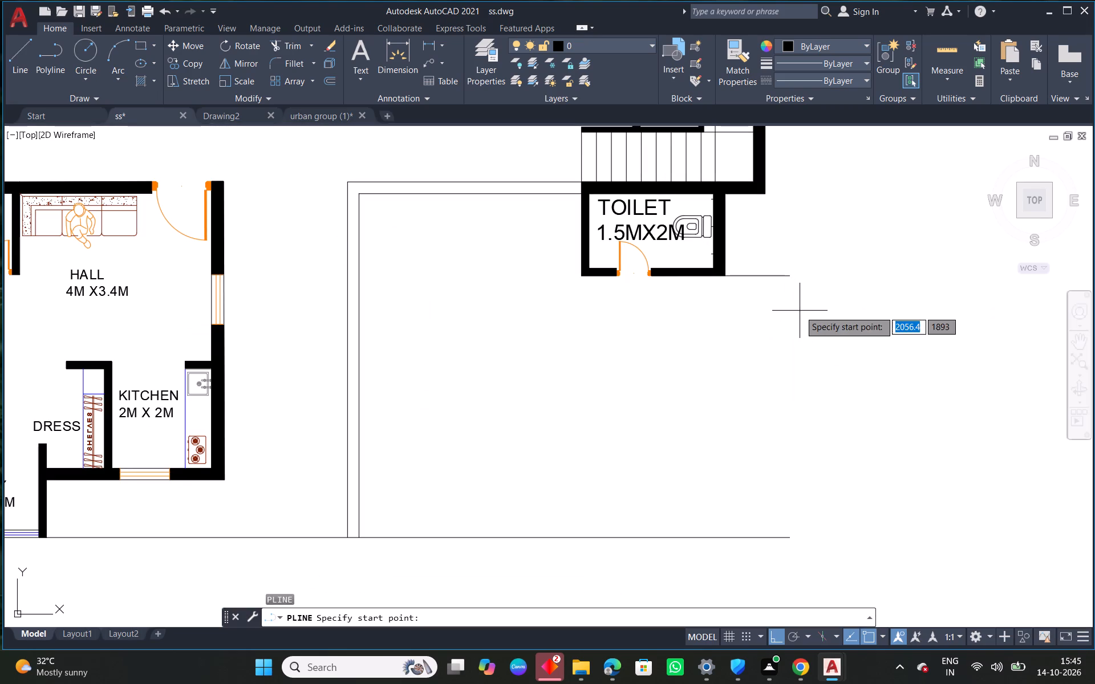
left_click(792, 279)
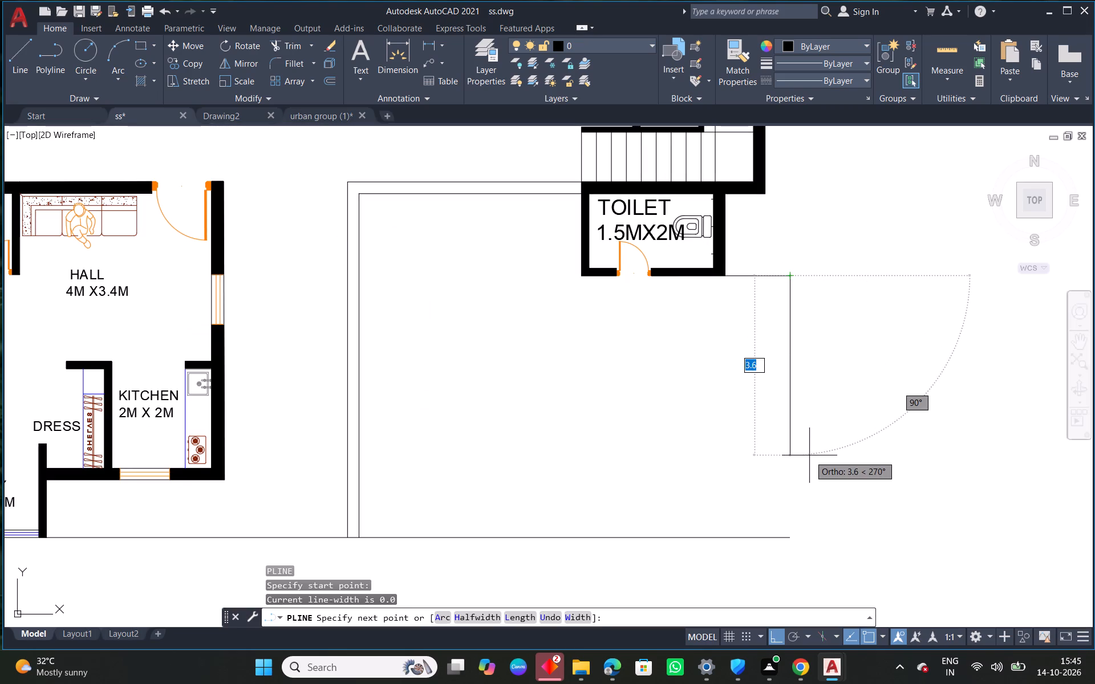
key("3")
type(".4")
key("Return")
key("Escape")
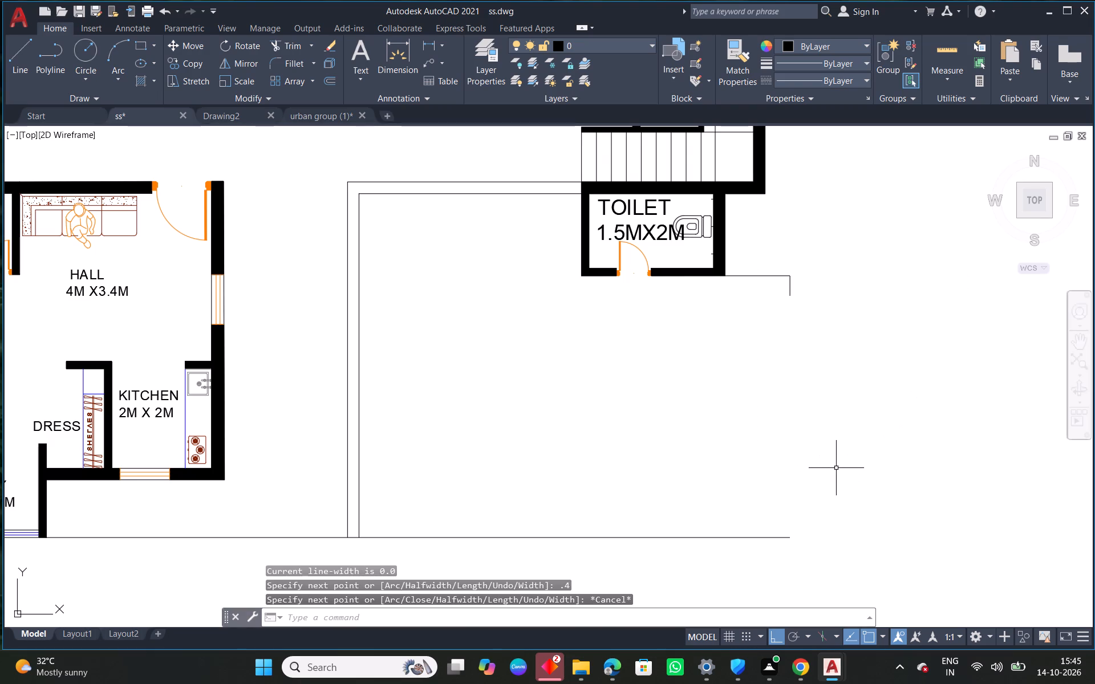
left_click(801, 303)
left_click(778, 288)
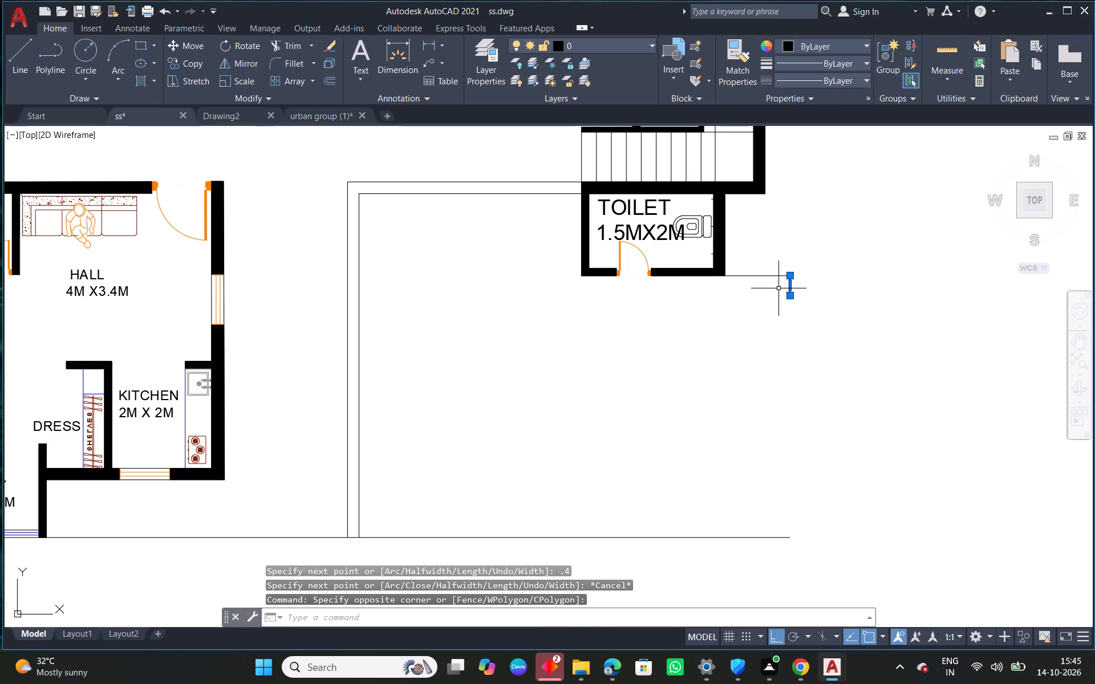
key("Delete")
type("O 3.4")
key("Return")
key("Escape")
Draw the bedroom outline from the horizontal line's outer end: 3.4 m down, 4 m left and back up to the toilet's bottom wall.
type("L")
key("space")
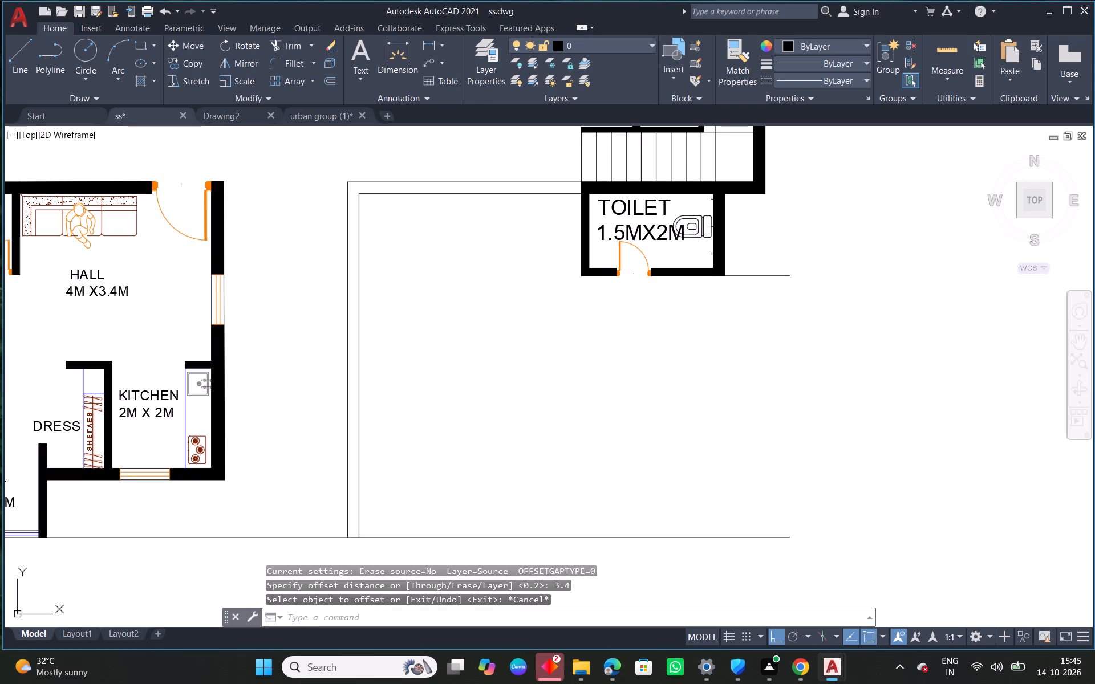
left_click(790, 277)
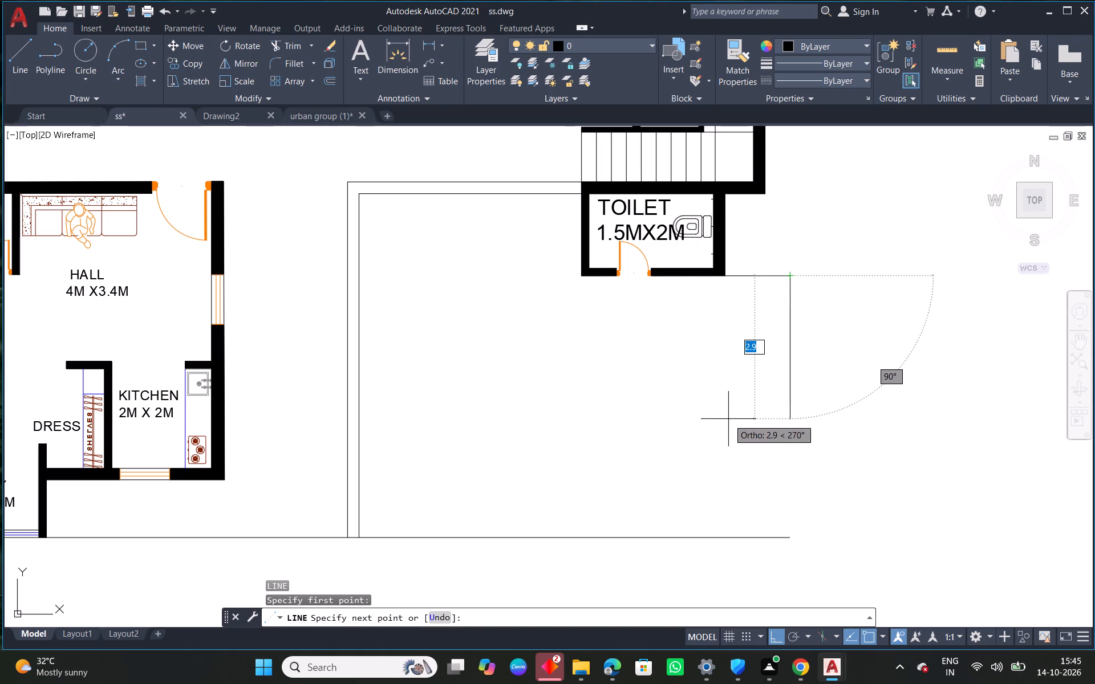
type("3.4")
key("Return")
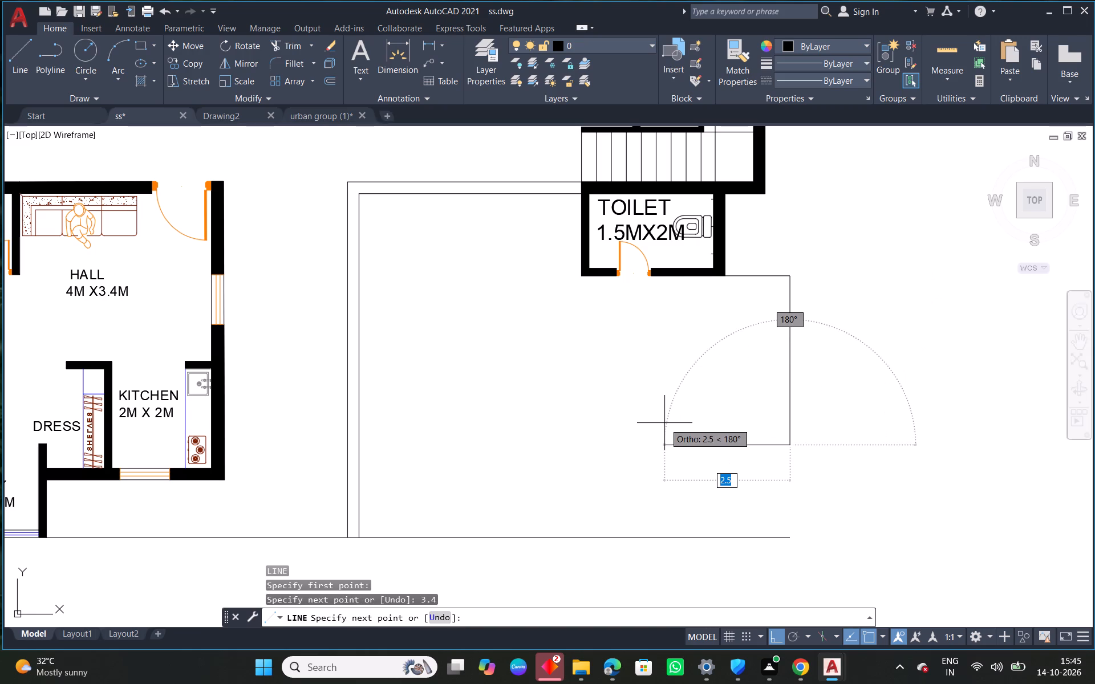
key("4")
key("Return")
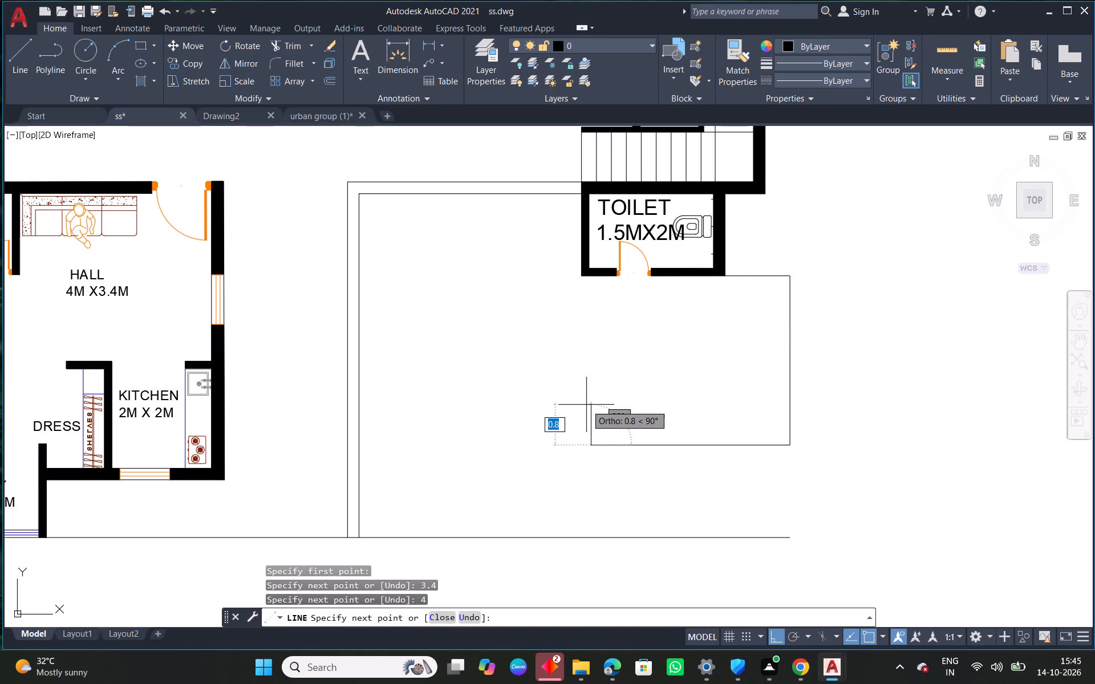
left_click(590, 277)
right_click(590, 277)
left_click(620, 289)
Offset the room outline's right side outward by 0.23 m.
scroll(594, 335, "down", 1)
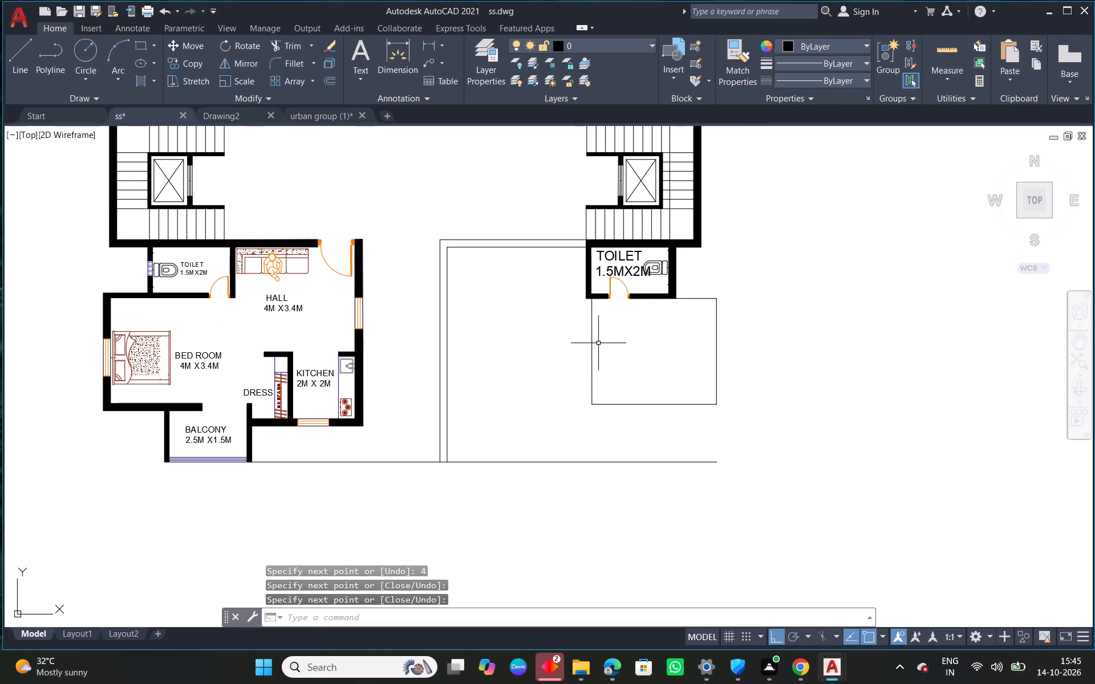
middle_click_drag(562, 346, 582, 324)
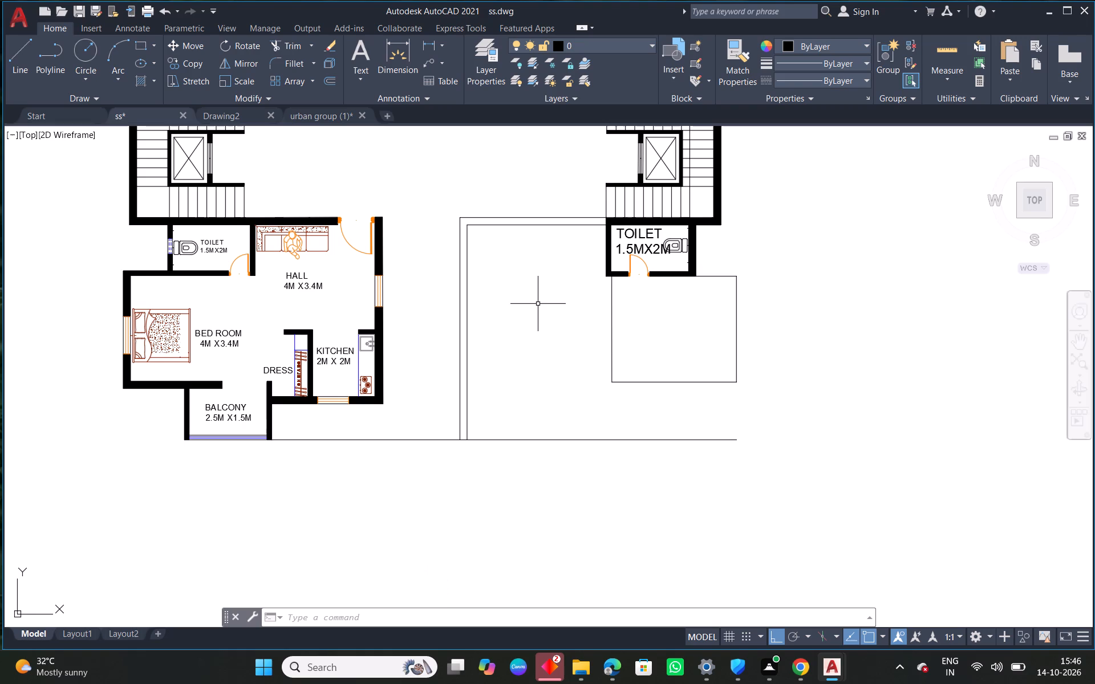
middle_click_drag(790, 380, 687, 374)
scroll(611, 336, "up", 1)
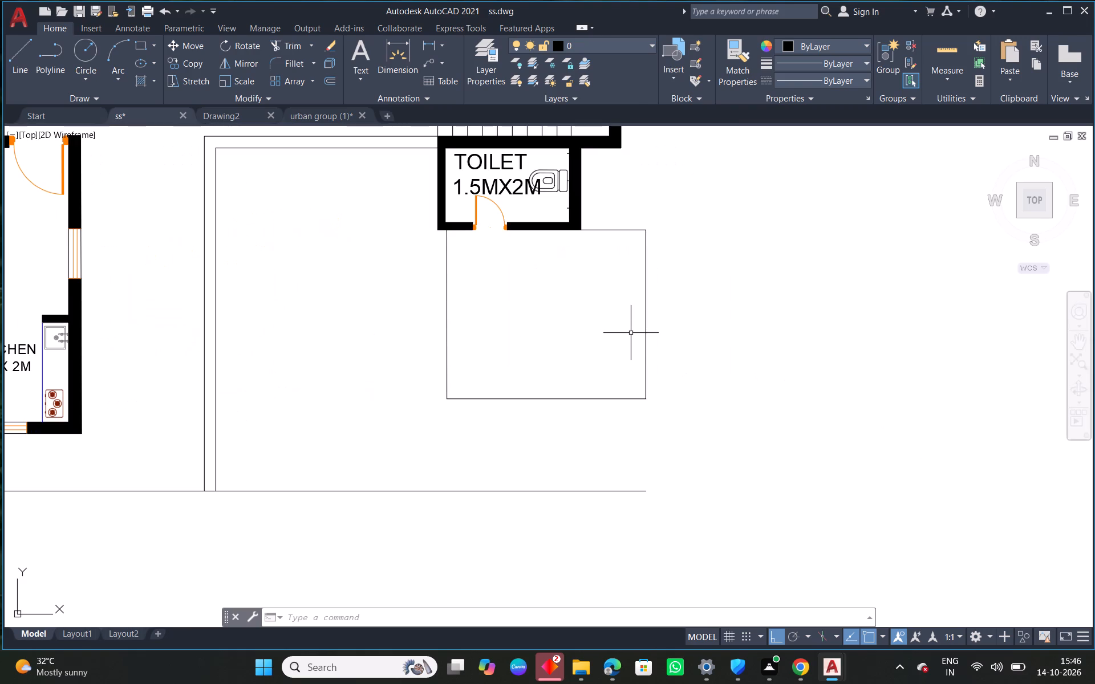
type("O 0.23")
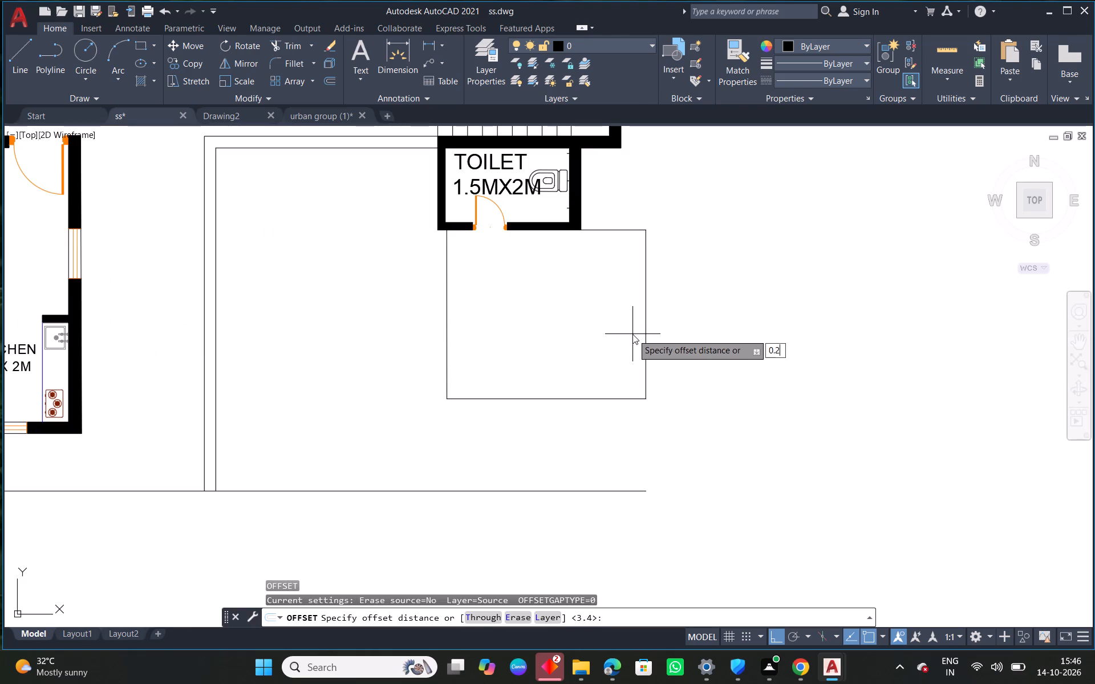
right_click(684, 297)
left_click(740, 308)
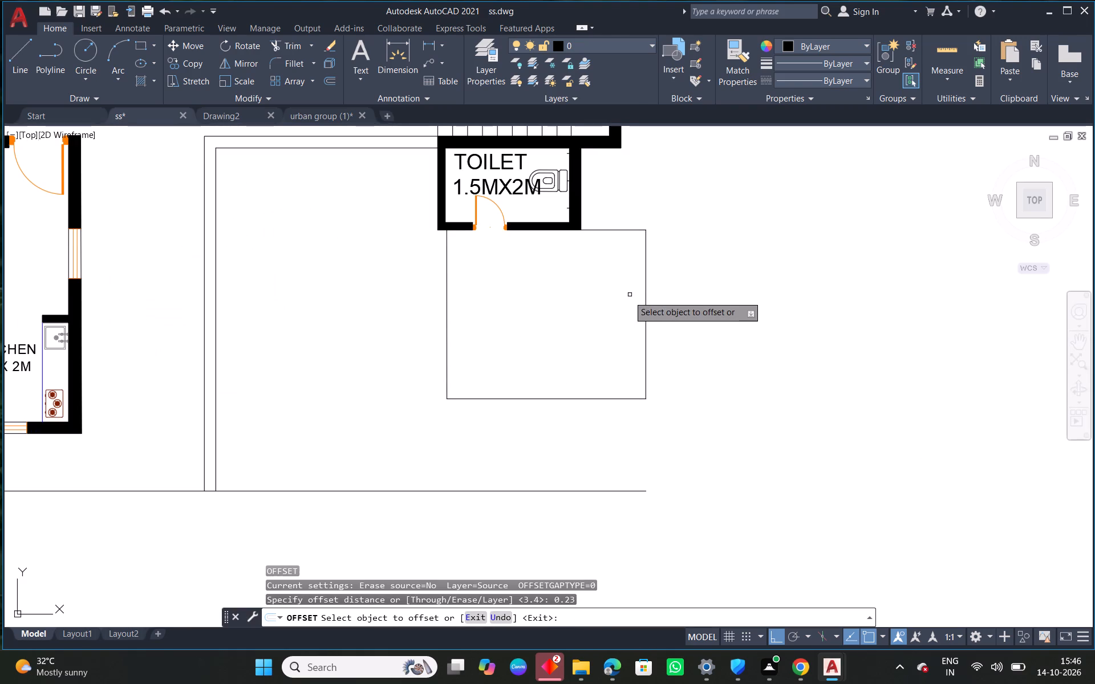
left_click_drag(646, 302, 652, 302)
left_click(707, 284)
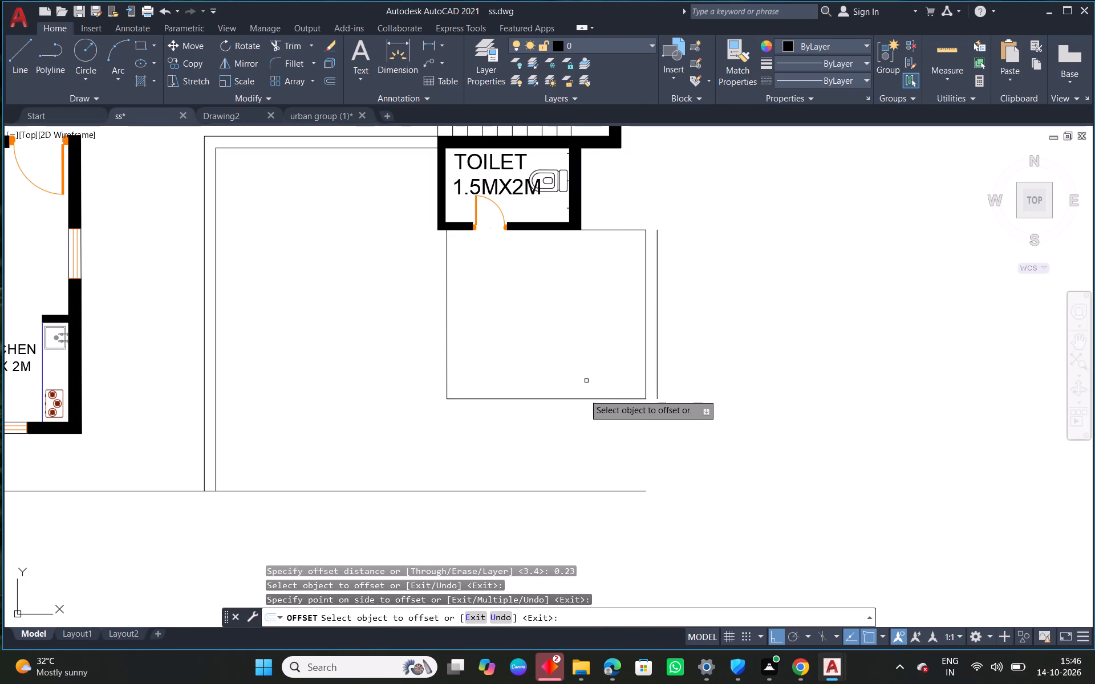
right_click(508, 340)
left_click(550, 349)
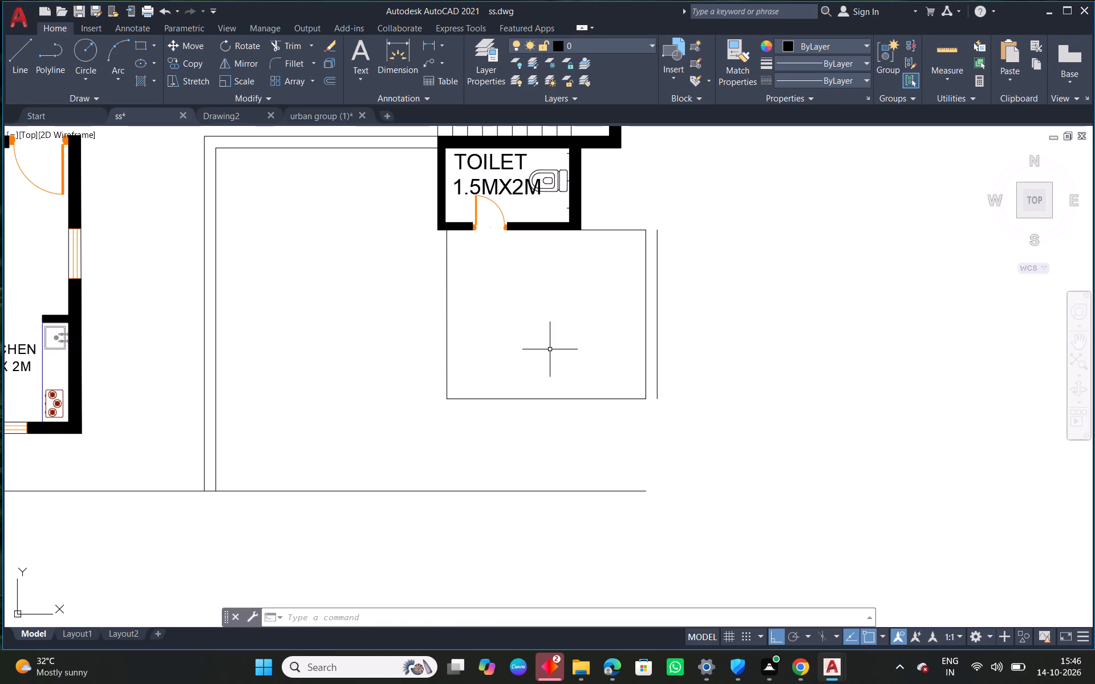
Offset the room outline's bottom line downward by 0.23 m.
type("O")
key("space")
key("space")
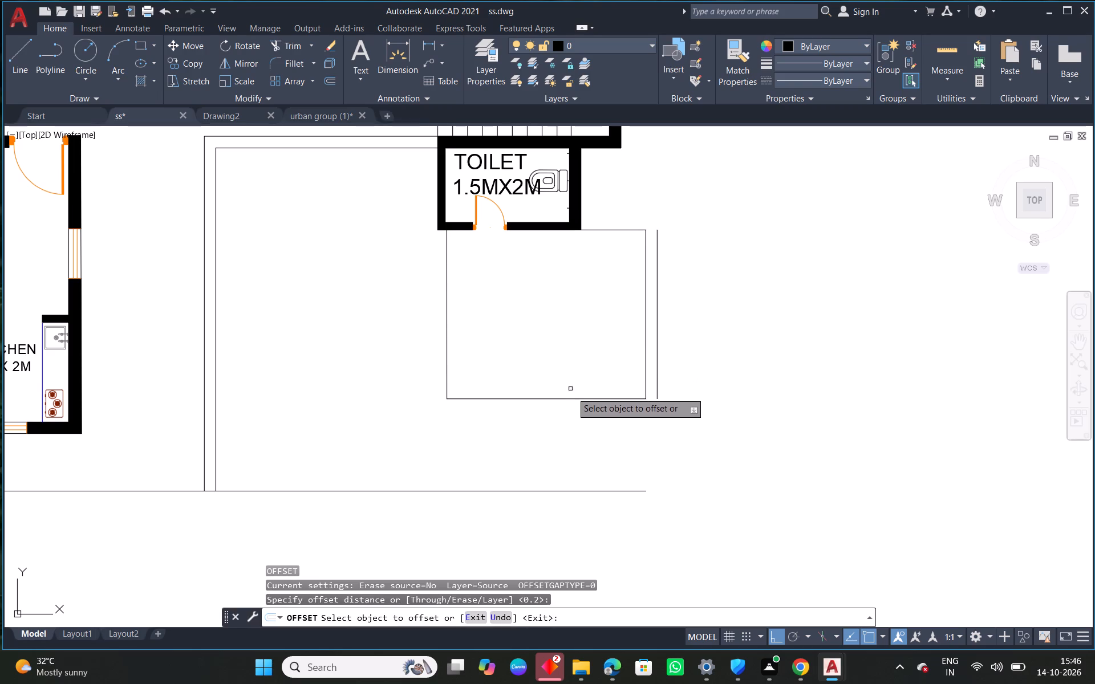
left_click(575, 398)
left_click(550, 424)
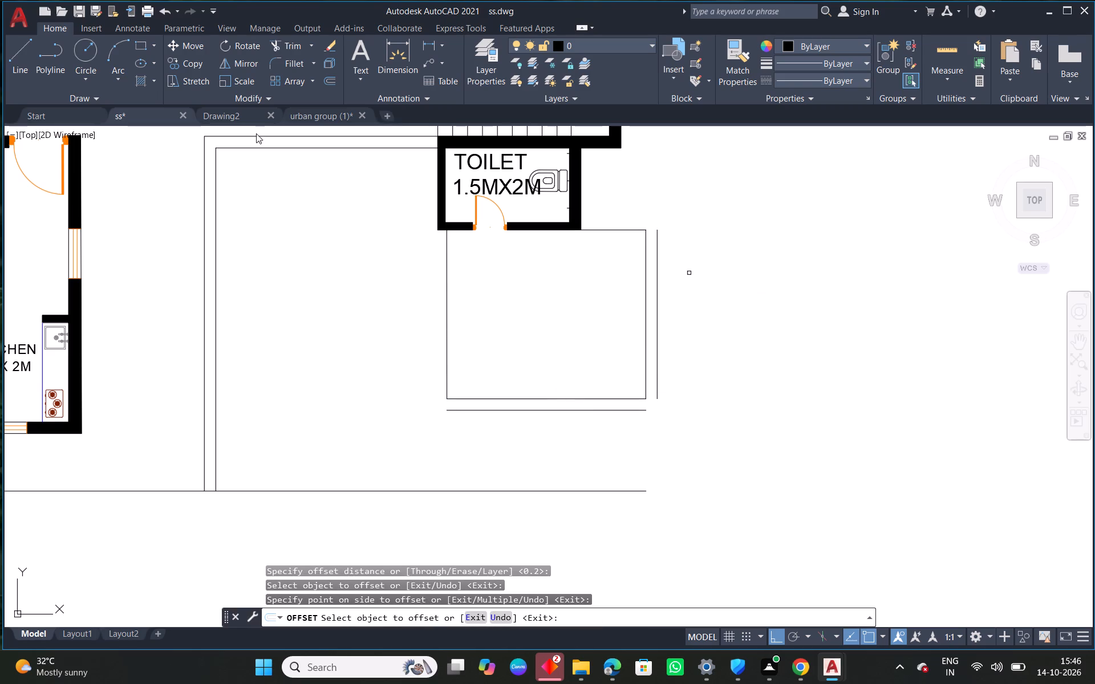
right_click(351, 349)
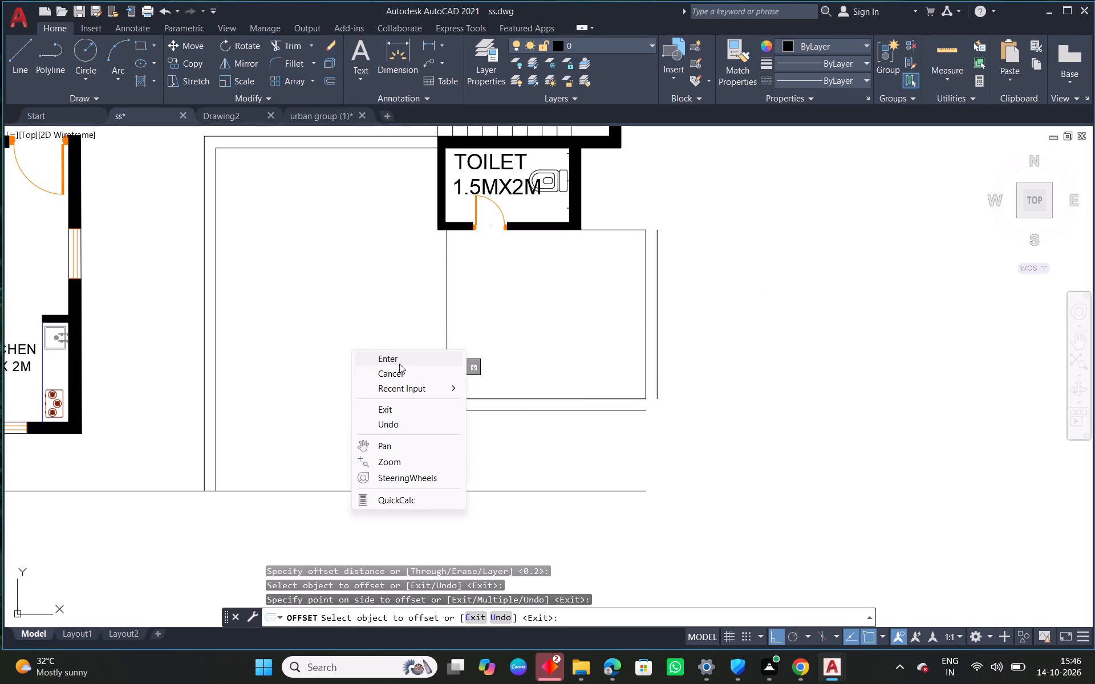
left_click(399, 364)
Offset the room outline's left side outward by 0.15 m.
type("O 0.15")
key("Return")
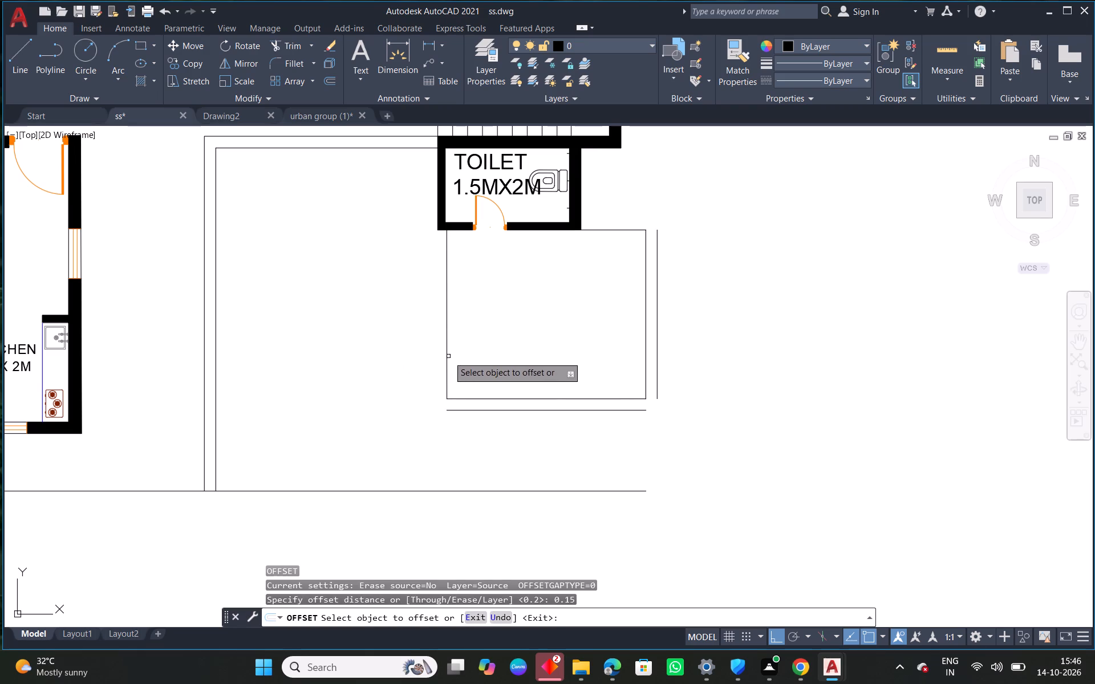
left_click(445, 359)
left_click(399, 360)
right_click(370, 319)
left_click(419, 327)
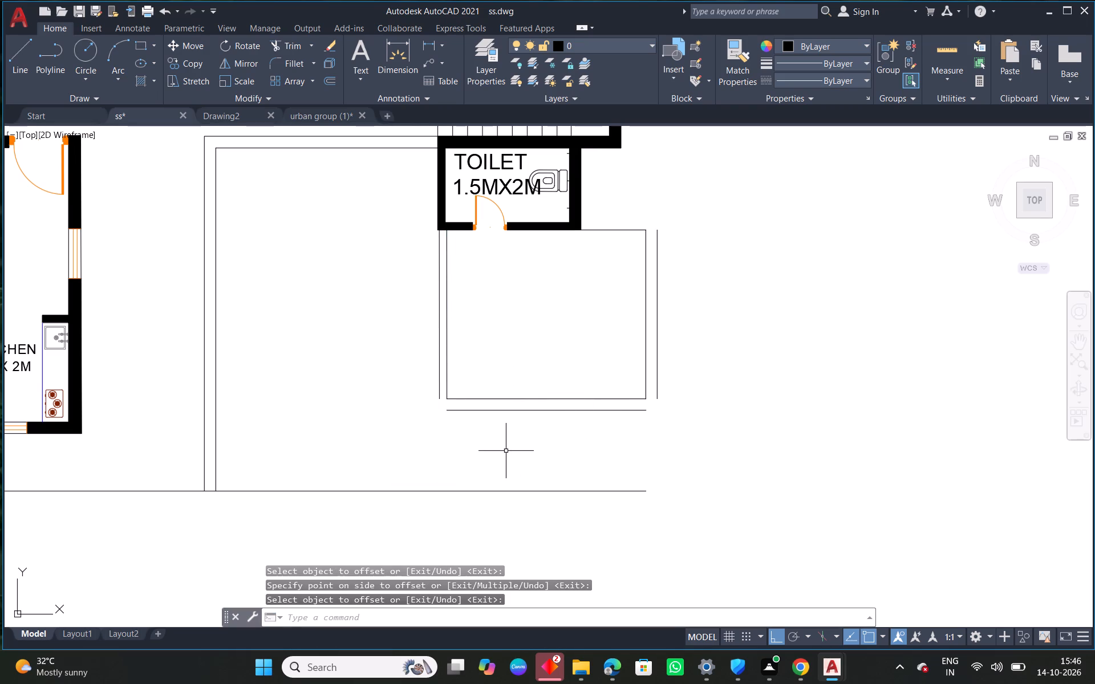
Draw a vertical line from the midpoint of the room's outer bottom wall line down to the lower boundary line.
right_click(512, 323)
left_click(584, 349)
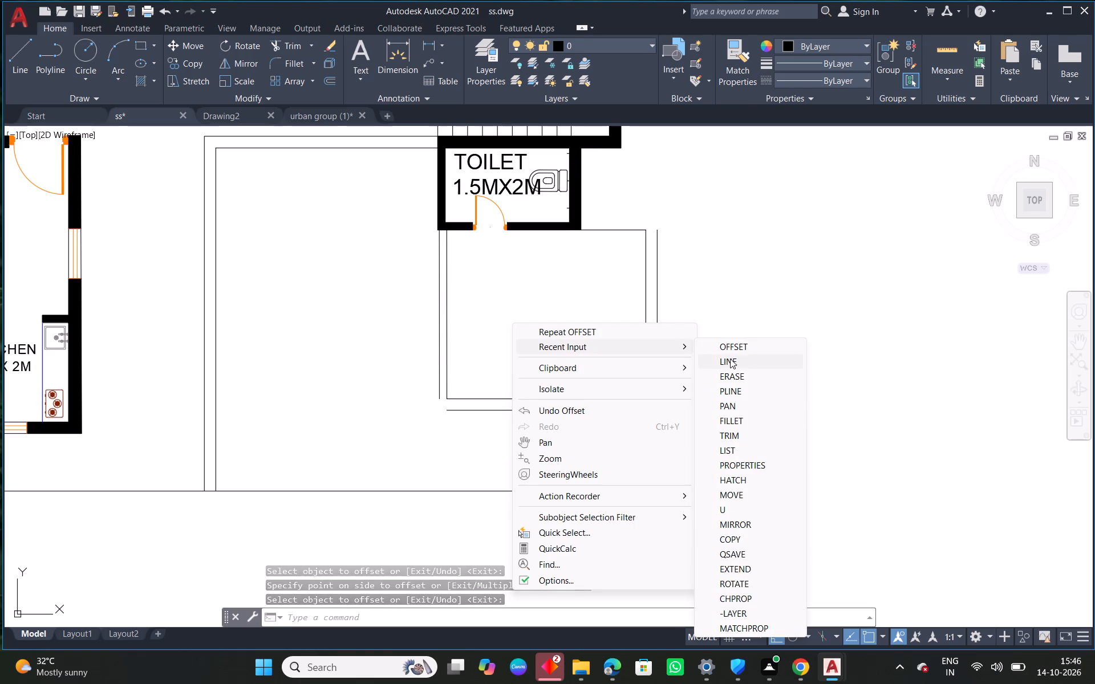
left_click(731, 359)
left_click(546, 412)
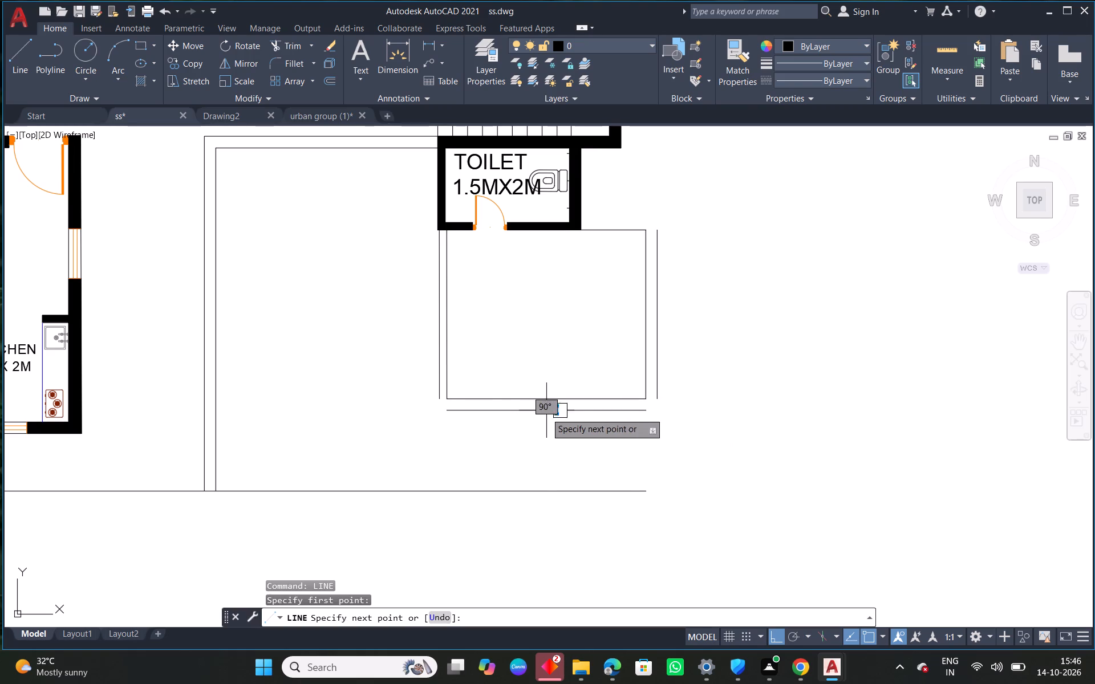
left_click(549, 491)
right_click(550, 489)
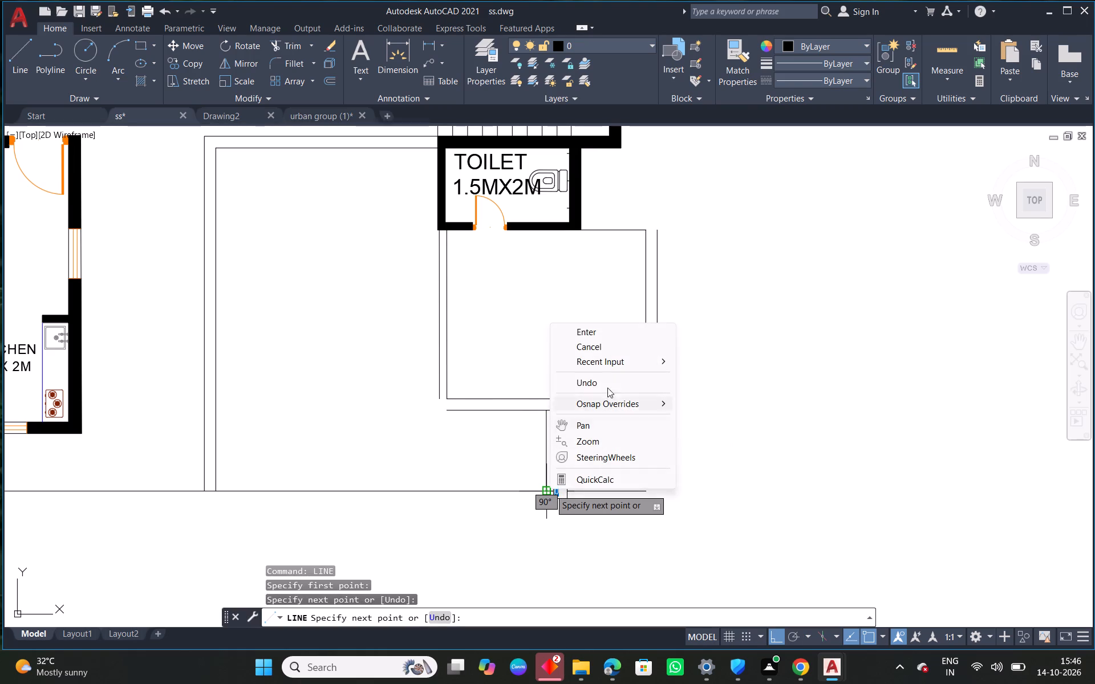
left_click(607, 338)
Offset the vertical line below the room by 0.15 m to the left.
type("O 0.15")
key("Return")
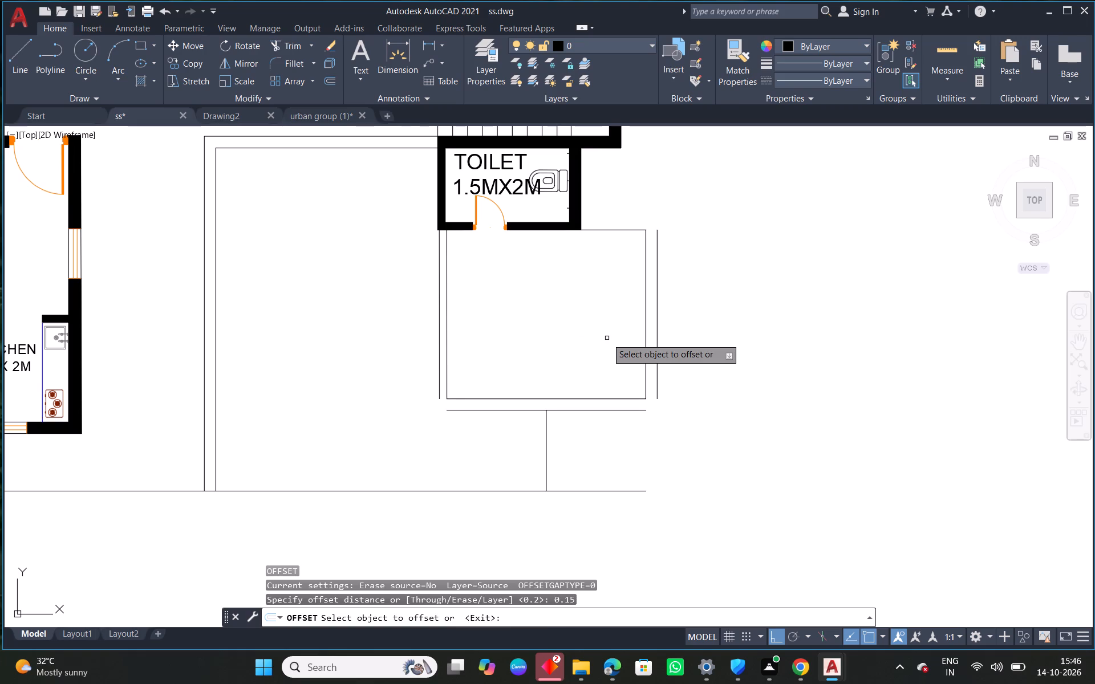
left_click(547, 449)
left_click(490, 453)
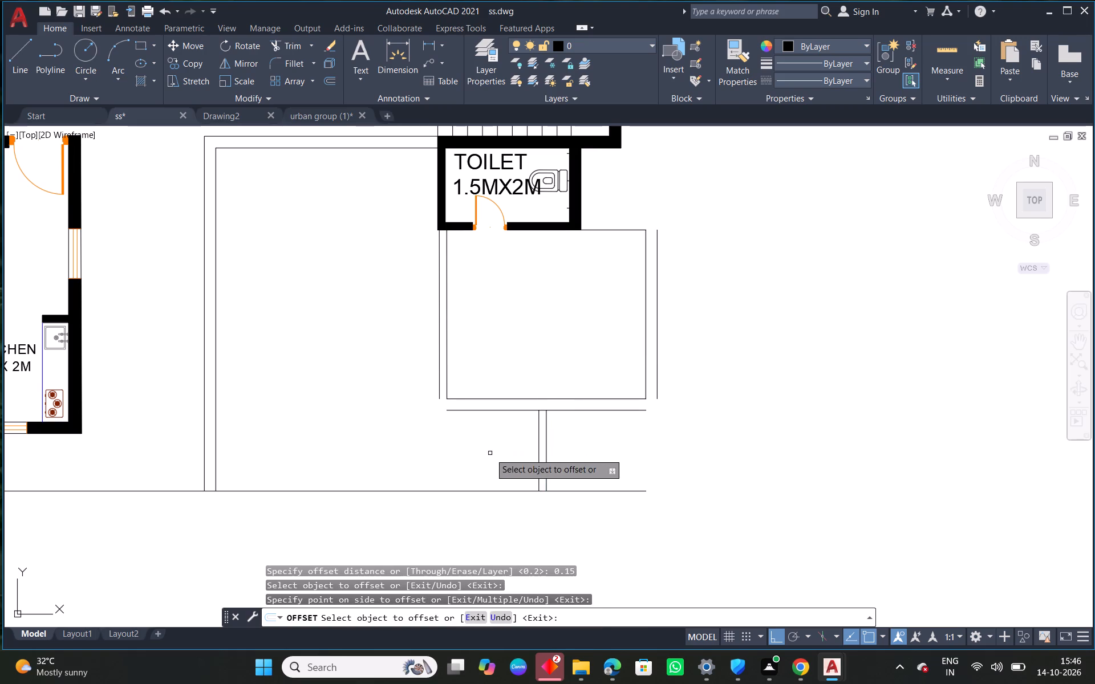
right_click(488, 449)
left_click(522, 455)
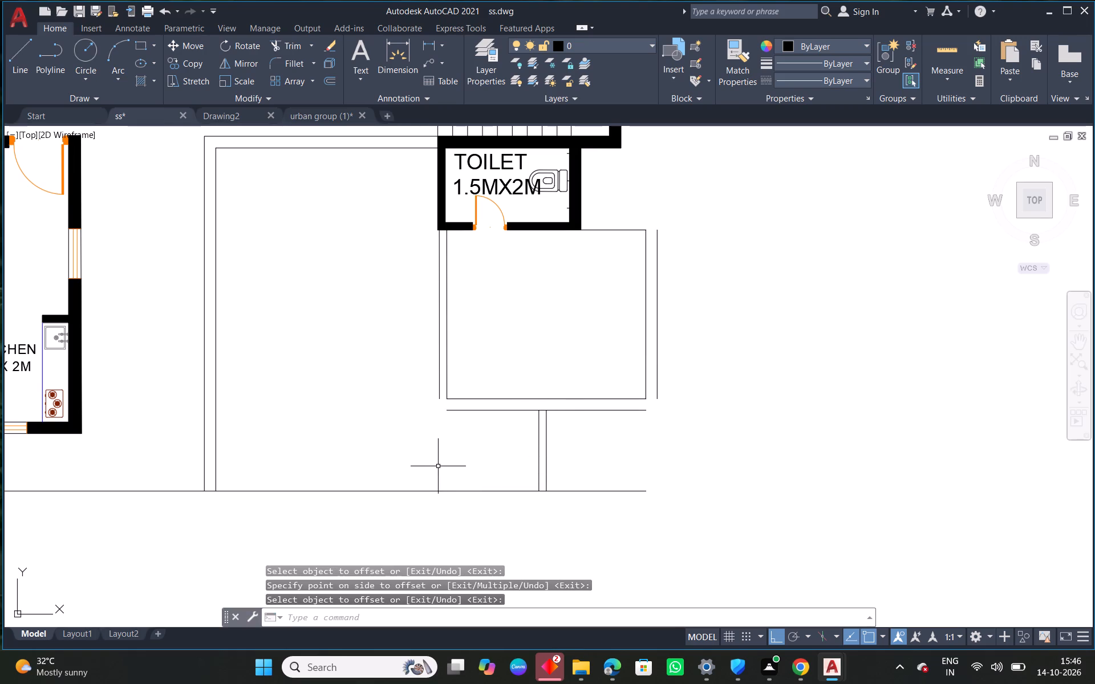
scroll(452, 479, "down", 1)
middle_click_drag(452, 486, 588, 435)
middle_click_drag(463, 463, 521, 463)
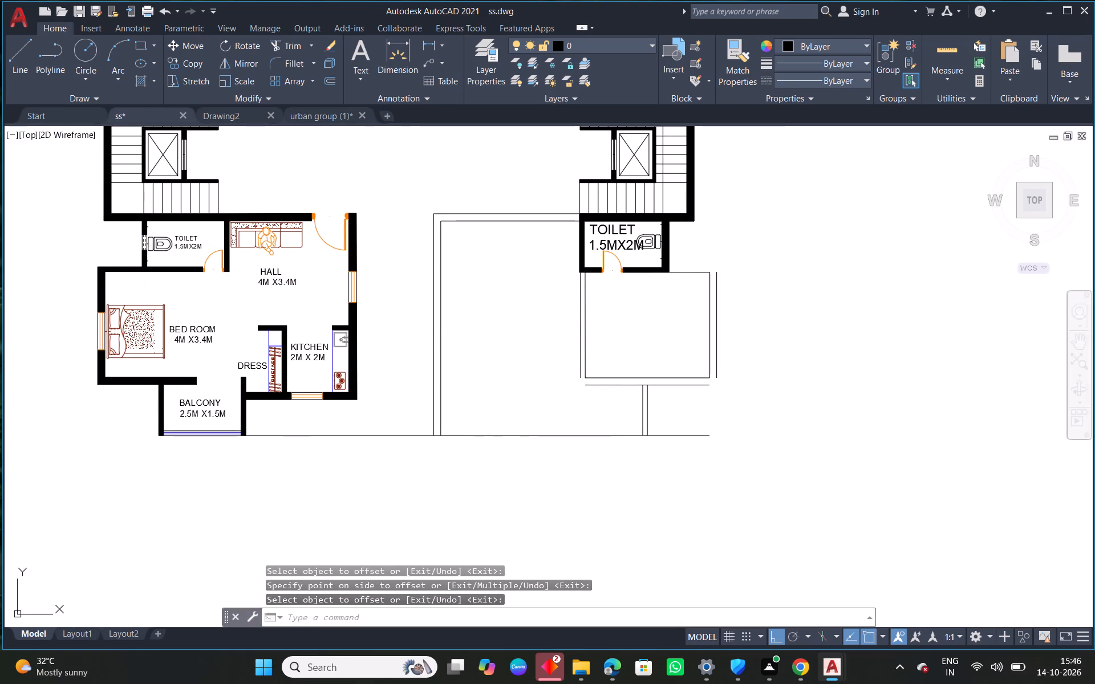
Offset the left vertical line below the bedroom outline by 2.5 m to the left.
middle_click_drag(521, 463, 639, 443)
scroll(638, 447, "down", 1)
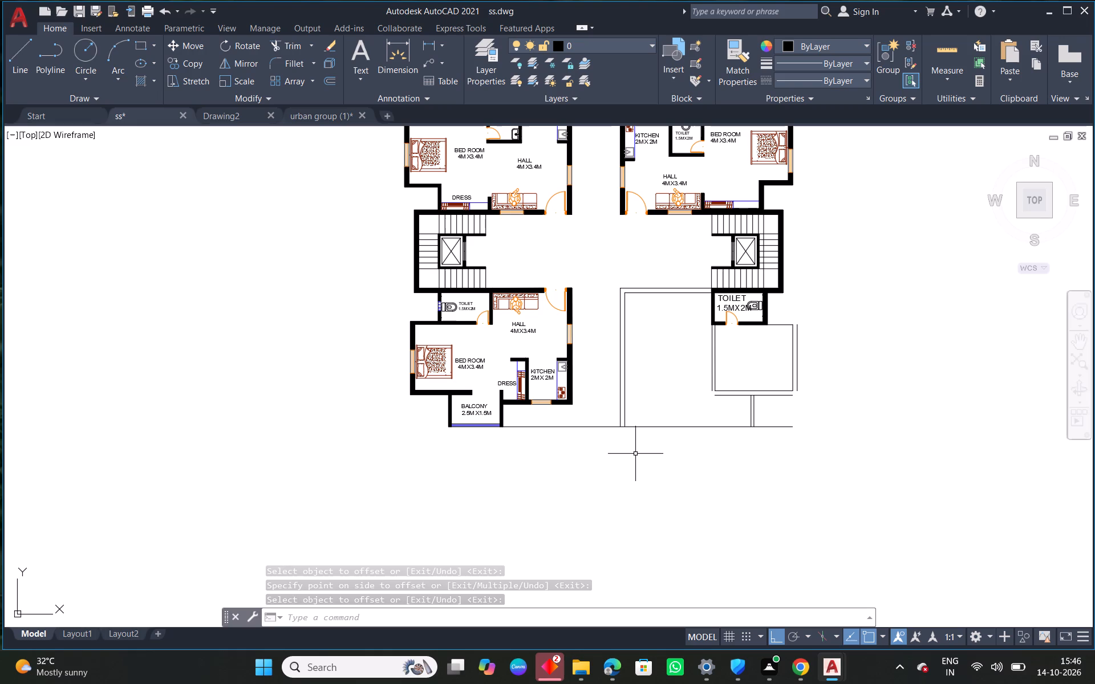
type("O")
key("space")
type("2.5")
key("Return")
scroll(839, 377, "up", 1)
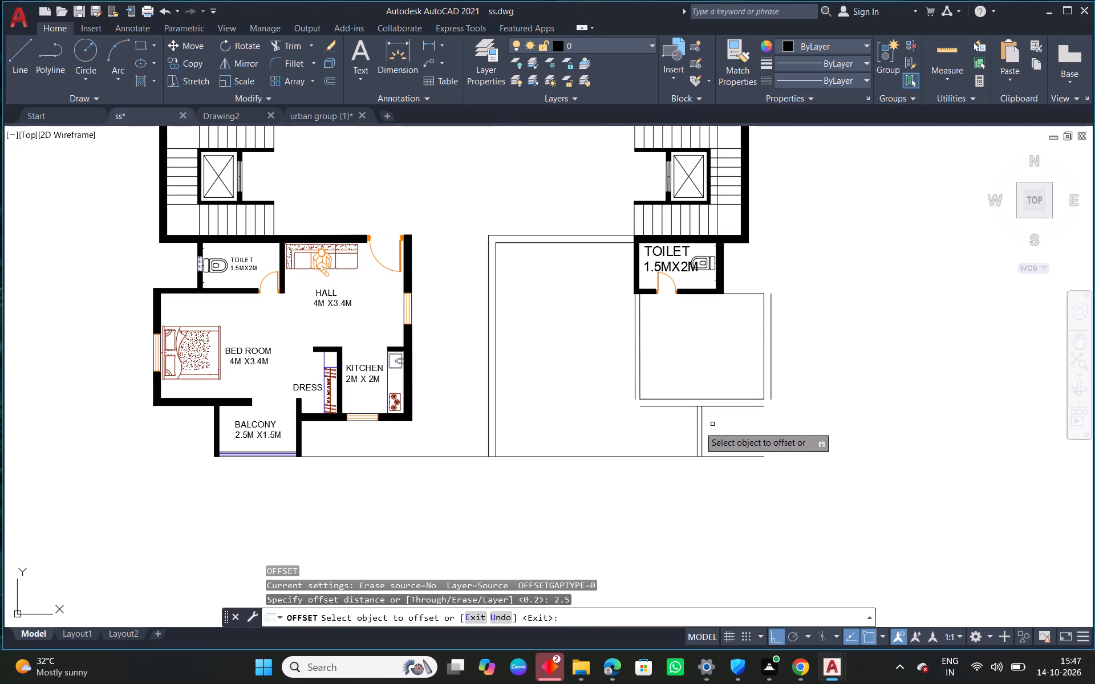
left_click(697, 429)
left_click(642, 430)
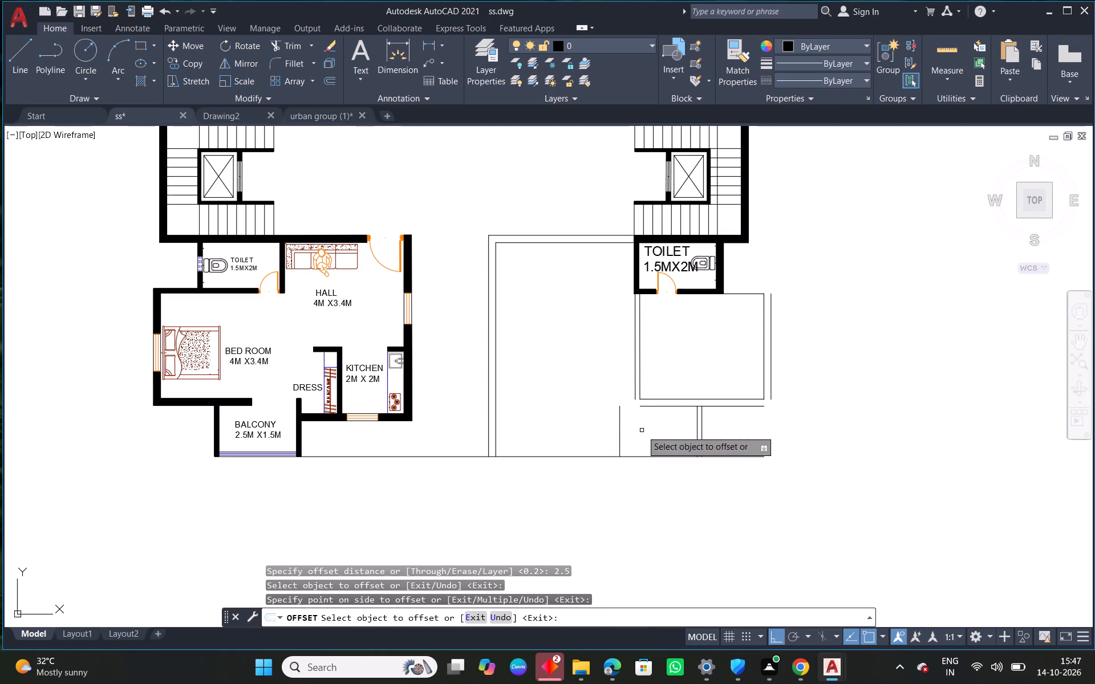
right_click(640, 430)
left_click(686, 439)
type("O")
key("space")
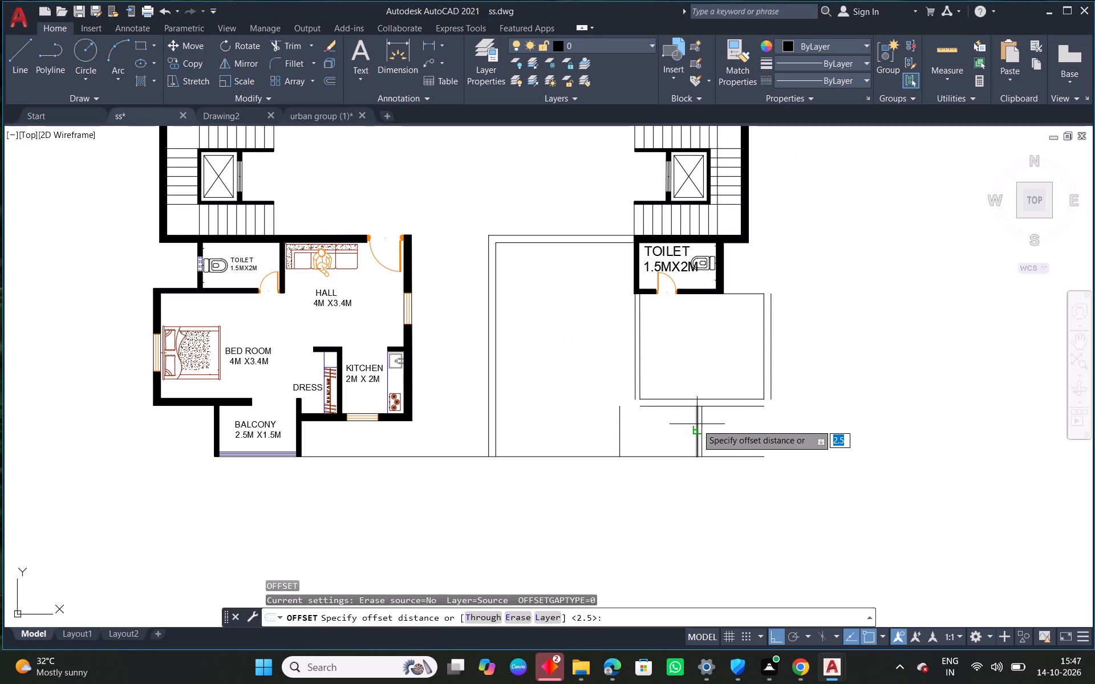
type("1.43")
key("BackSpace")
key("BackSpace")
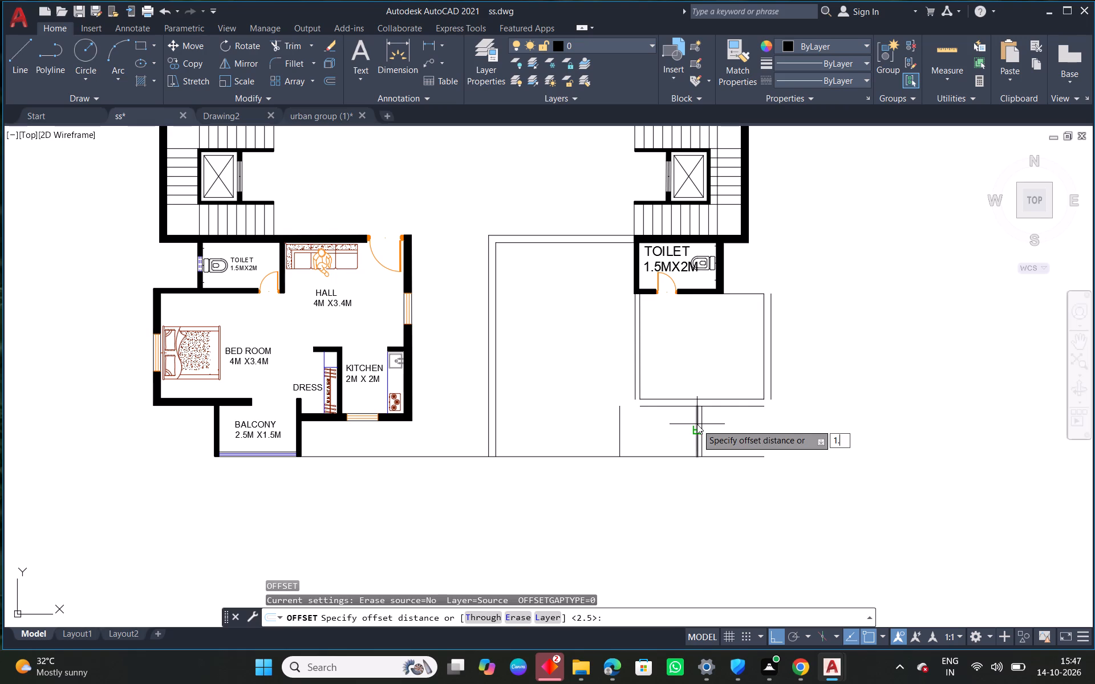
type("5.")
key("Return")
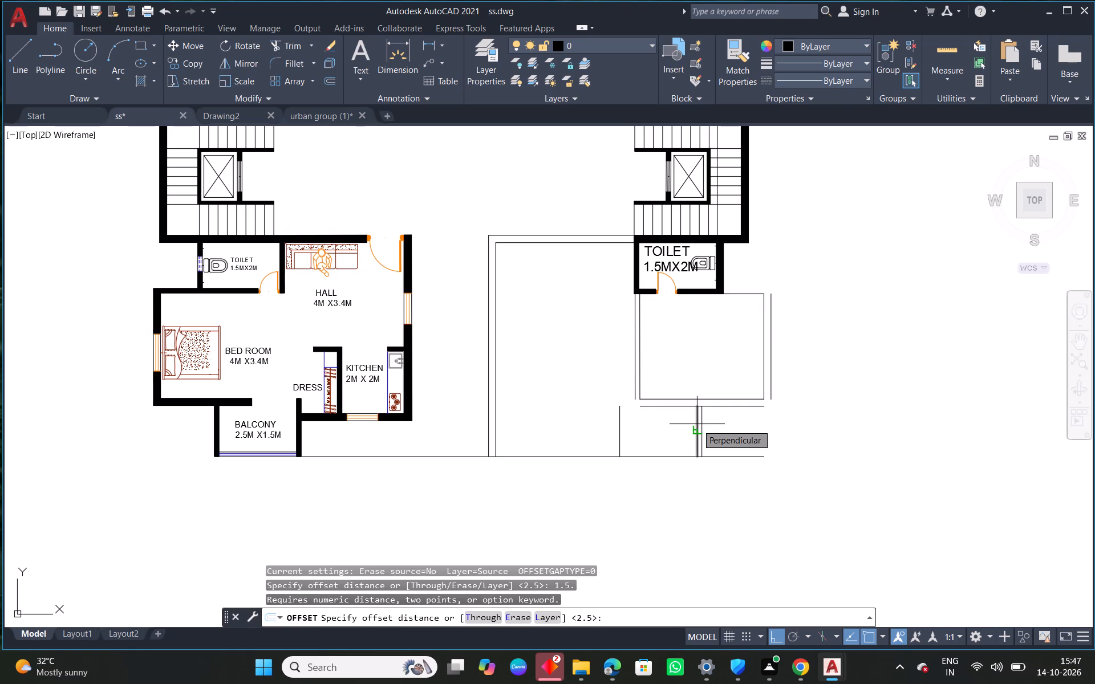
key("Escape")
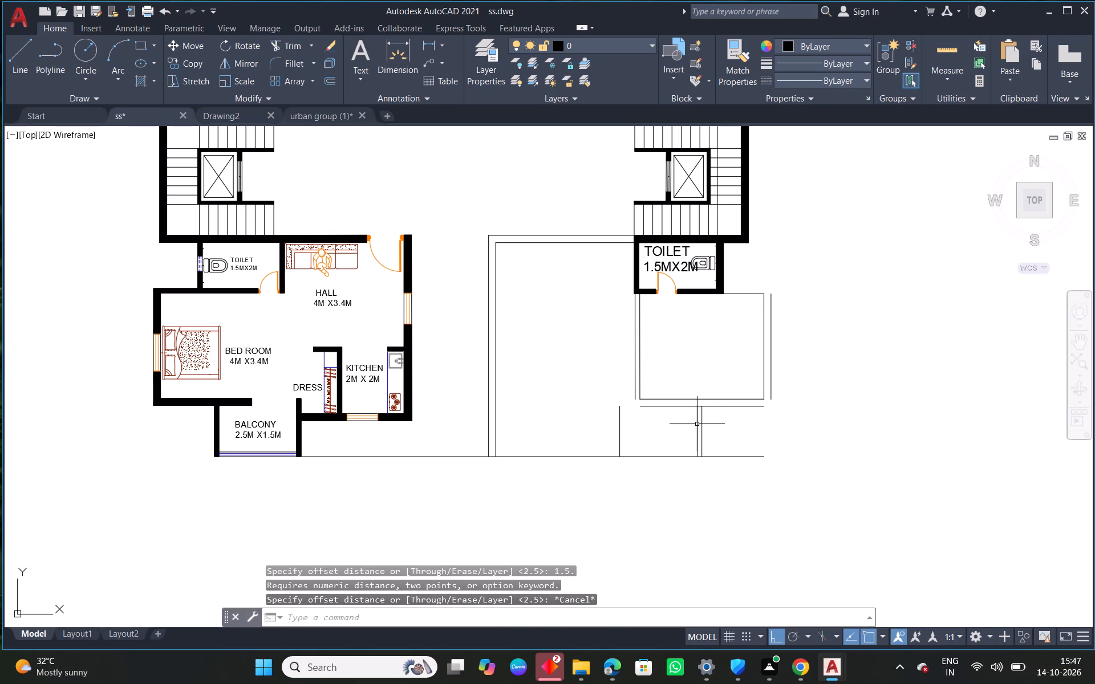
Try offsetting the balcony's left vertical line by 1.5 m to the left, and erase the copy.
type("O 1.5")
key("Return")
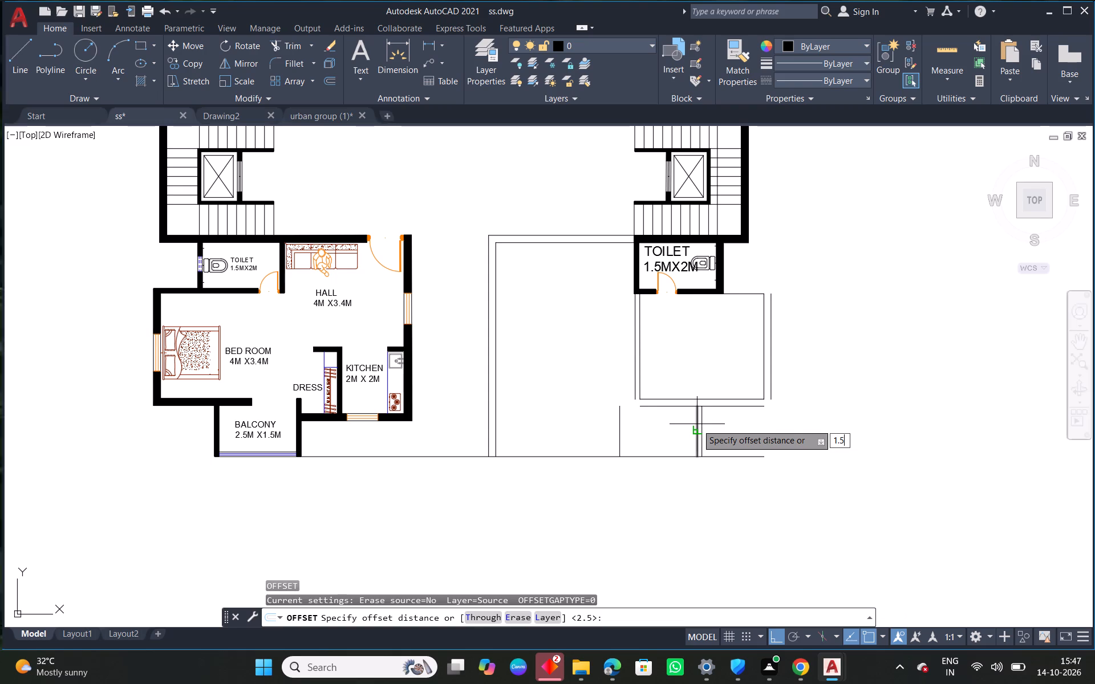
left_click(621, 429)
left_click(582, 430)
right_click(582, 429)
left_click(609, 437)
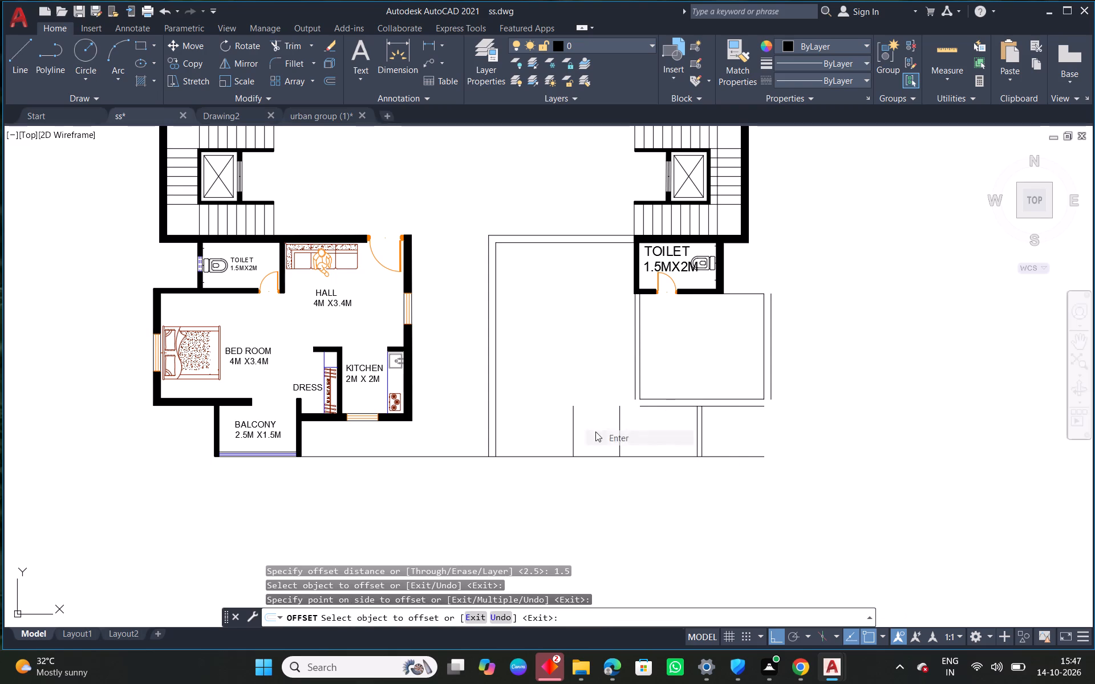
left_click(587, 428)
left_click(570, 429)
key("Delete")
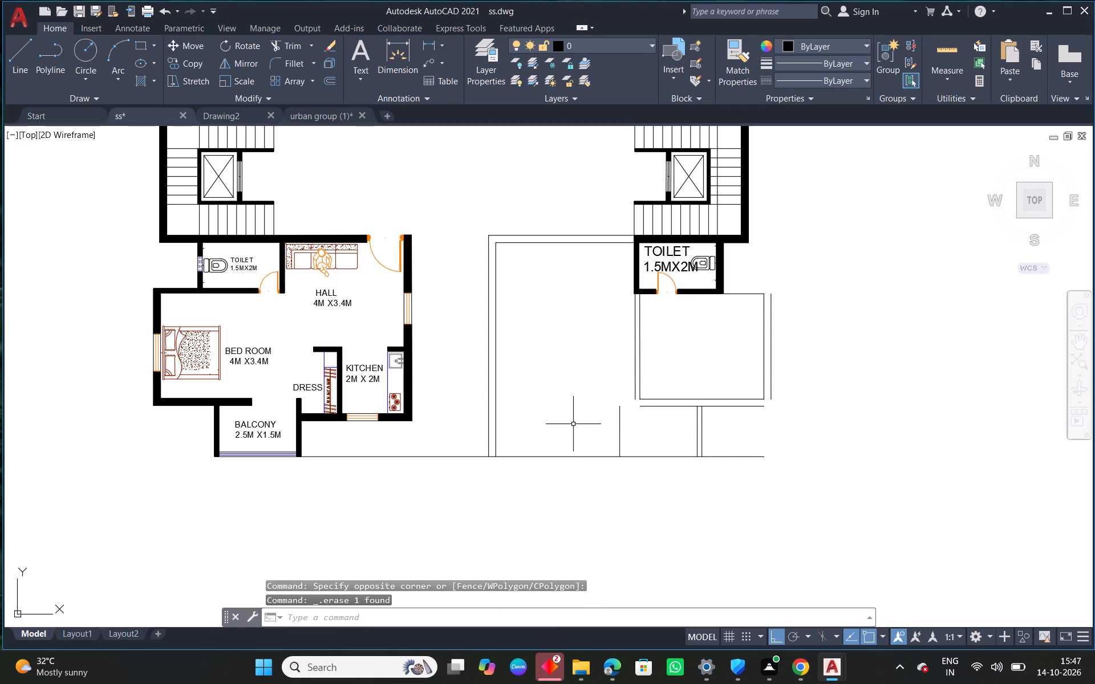
Offset the balcony's left vertical line by 0.15 m to the left for the wall thickness.
key("o")
key("space")
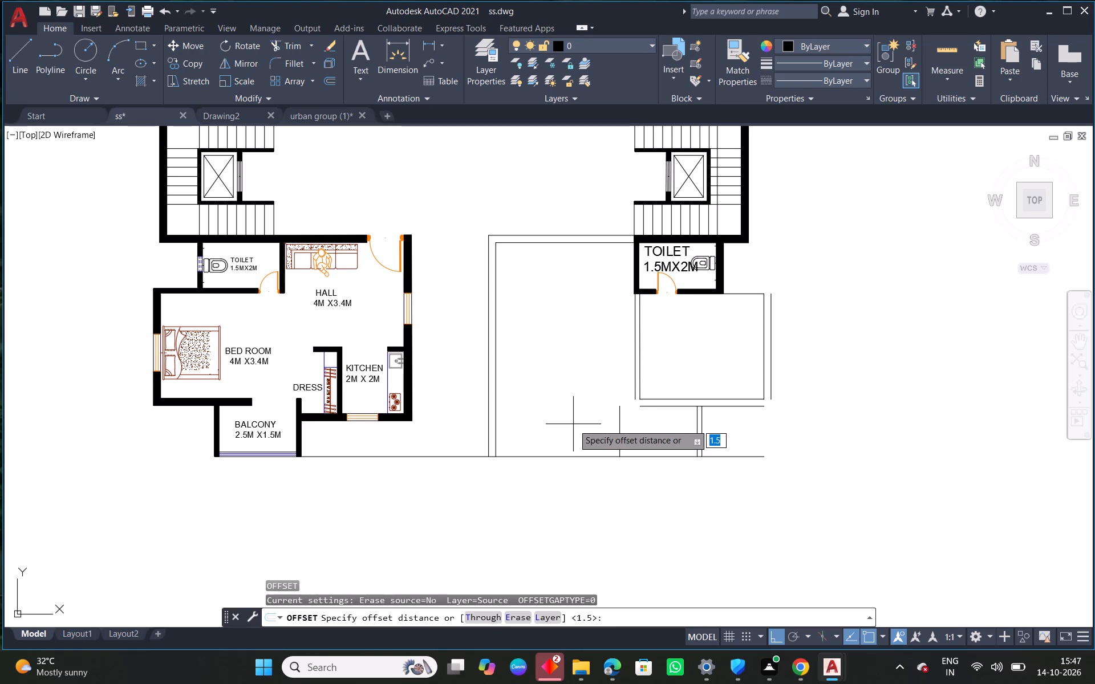
type("0.15")
key("Return")
key("Return")
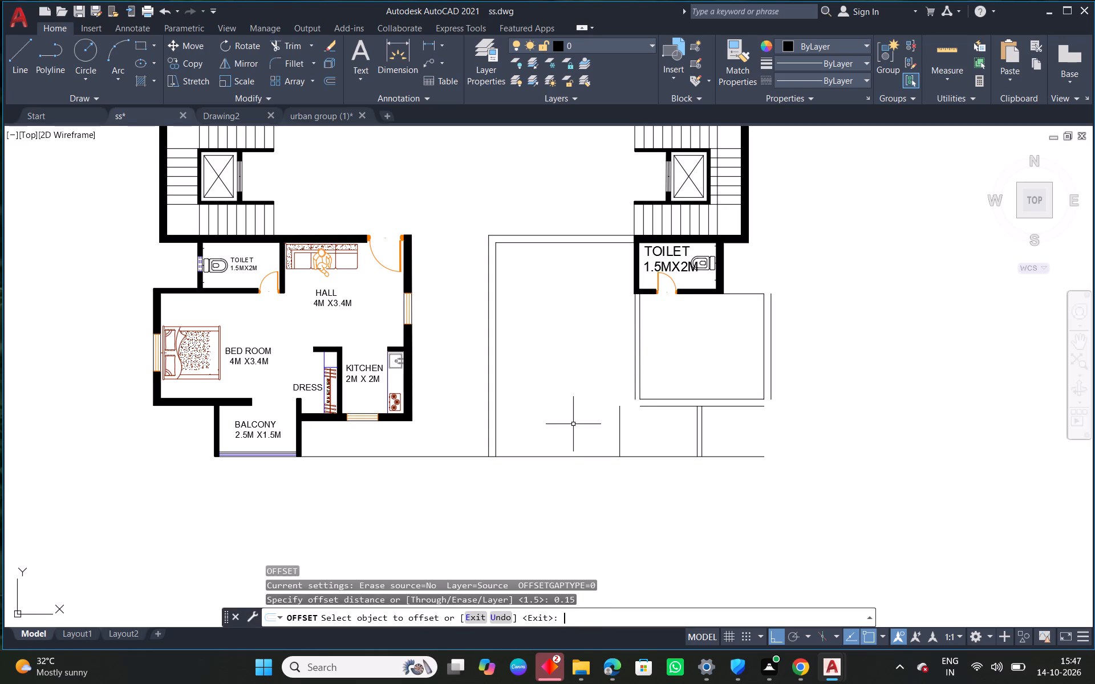
type("O")
key("space")
key("space")
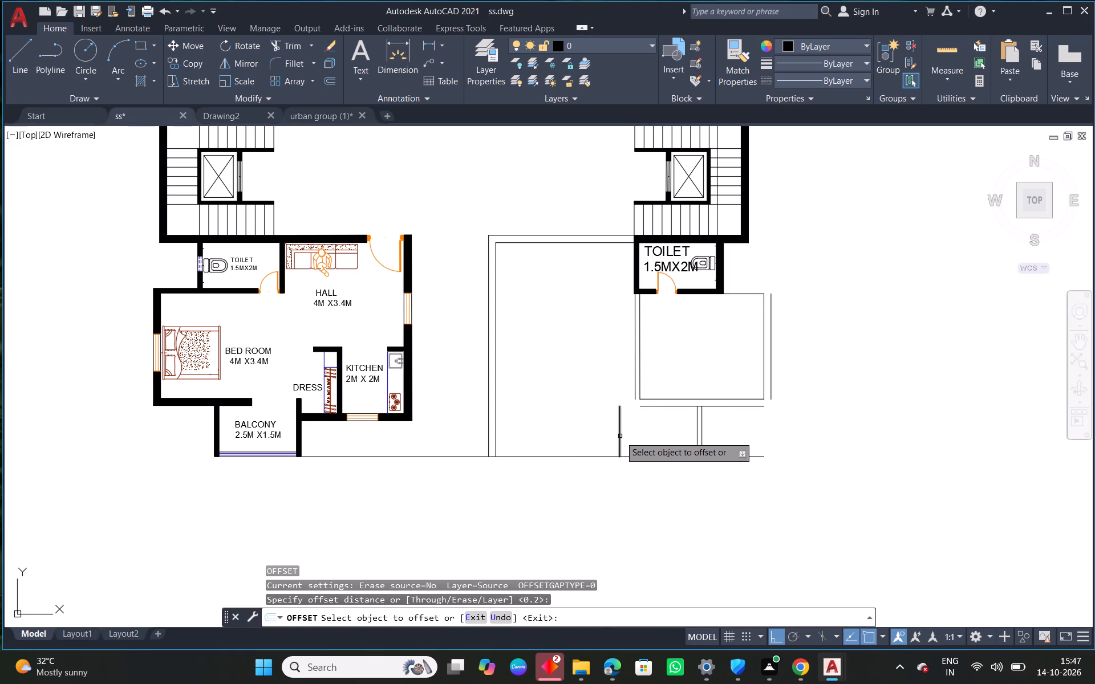
left_click(619, 438)
left_click(602, 441)
right_click(566, 409)
left_click(623, 420)
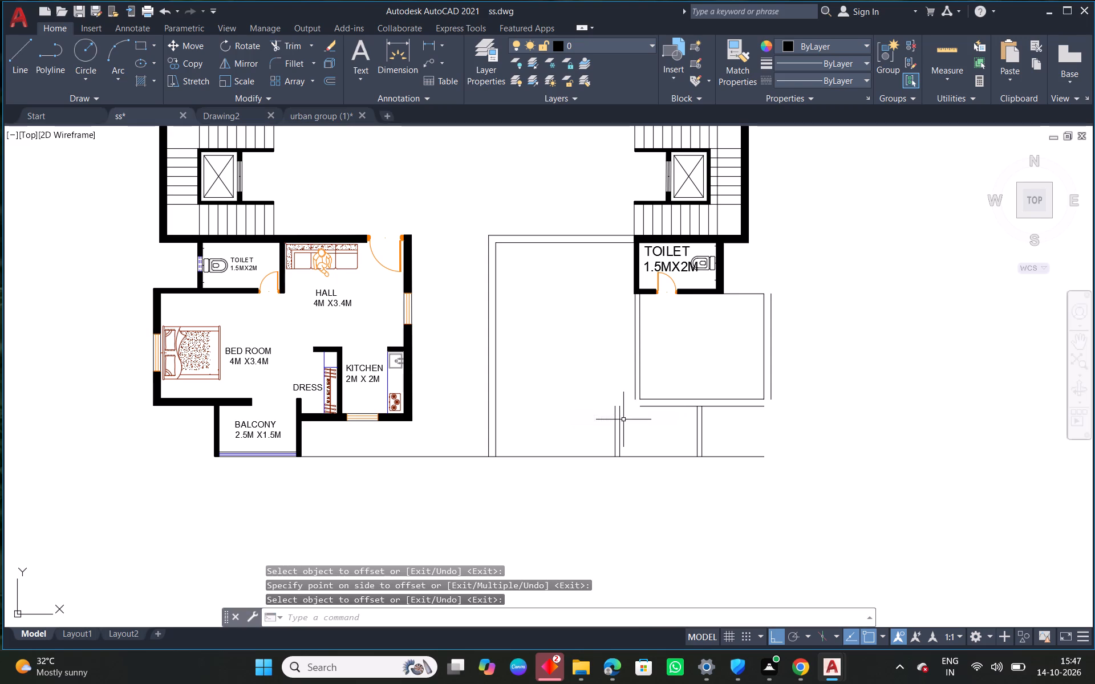
Draw a horizontal line from the lower-left flat's outer kitchen wall corner to the outer line of the new balcony's left wall.
middle_click_drag(516, 449, 725, 449)
scroll(630, 417, "up", 1)
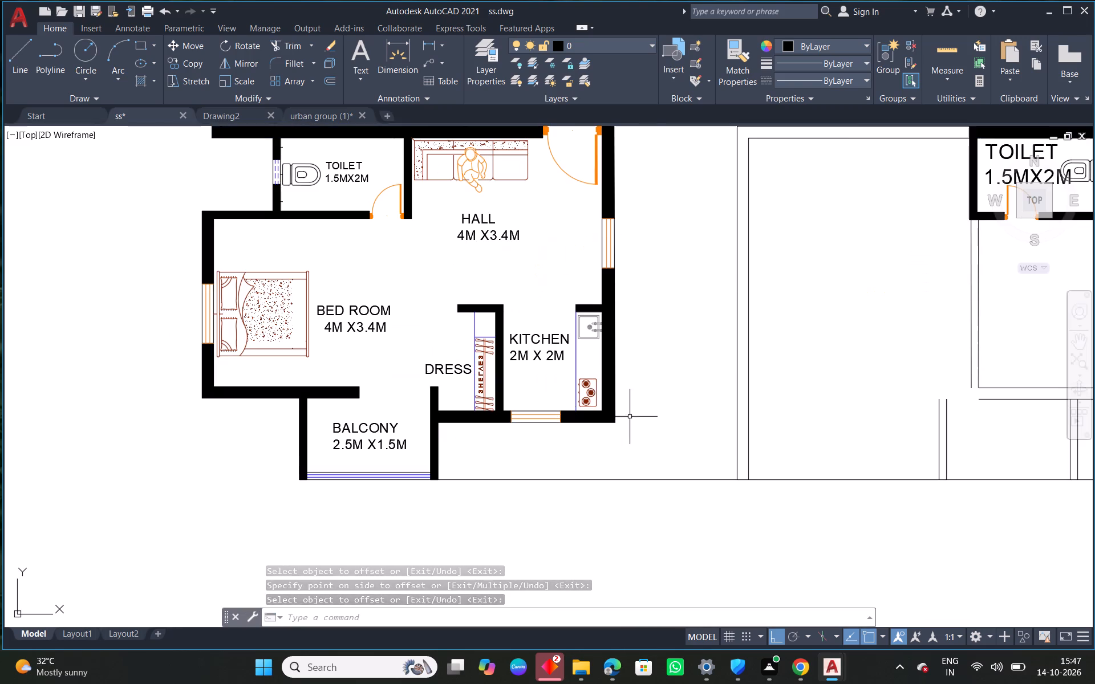
right_click(672, 384)
left_click(756, 141)
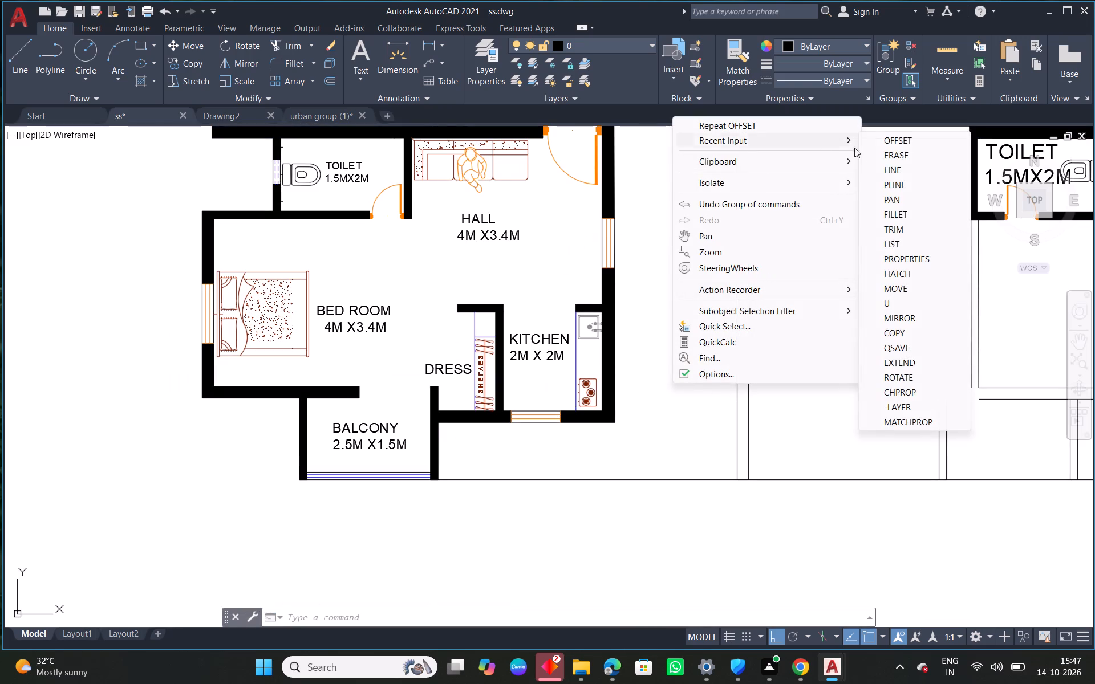
left_click(887, 166)
left_click(615, 421)
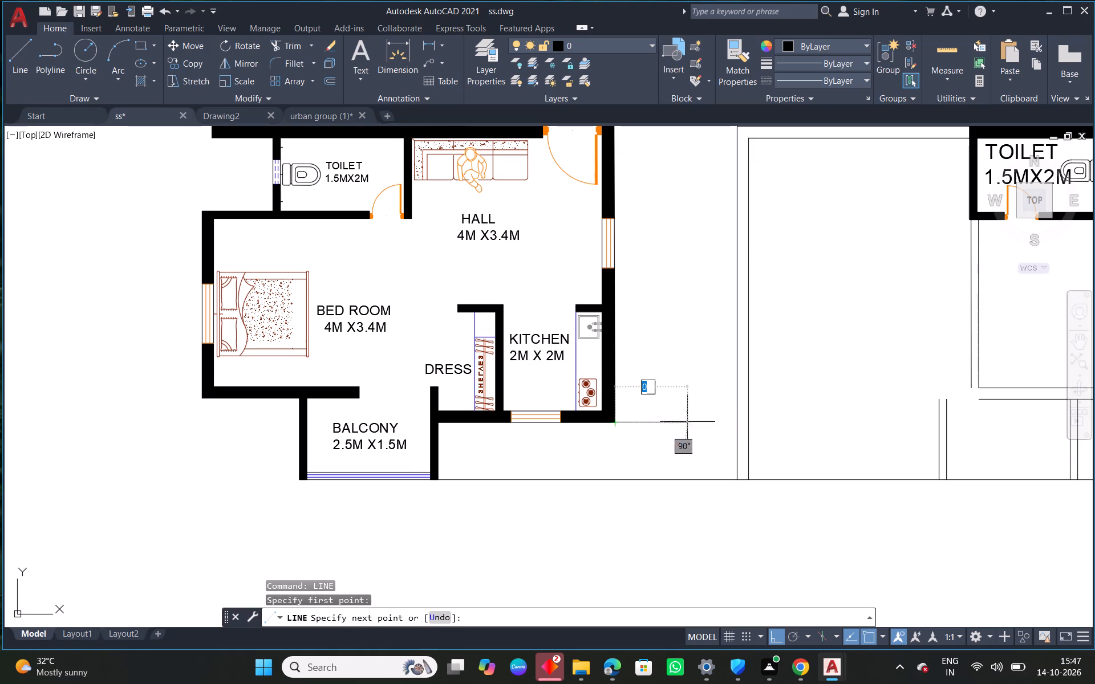
middle_click_drag(792, 438, 639, 406)
left_click(787, 391)
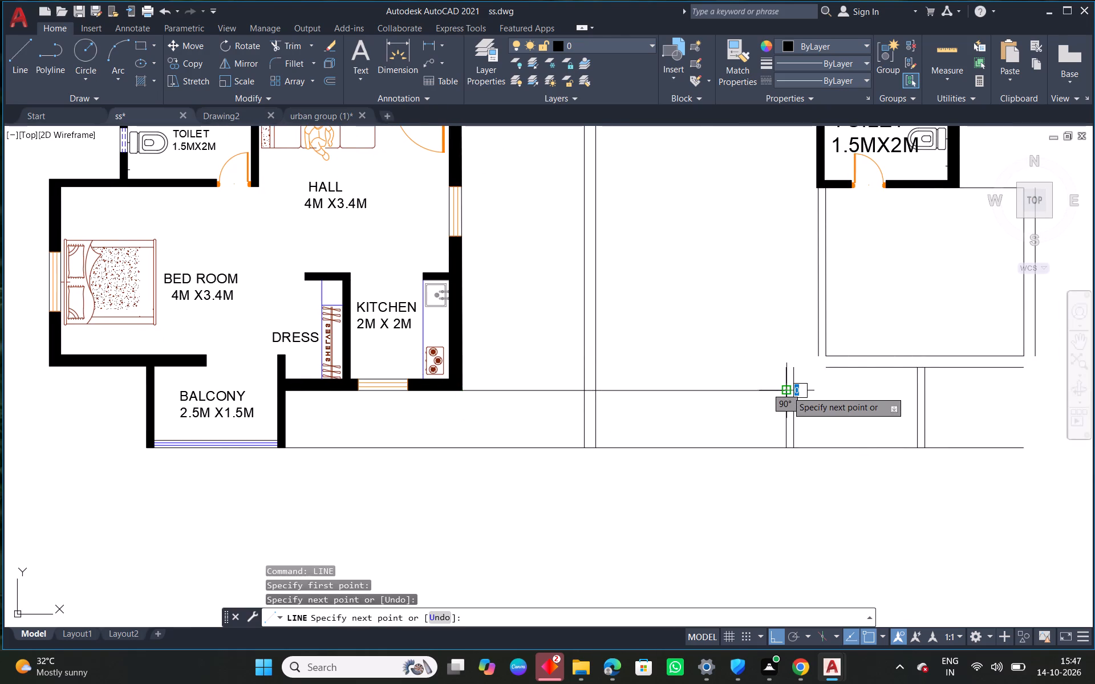
right_click(787, 391)
left_click(845, 400)
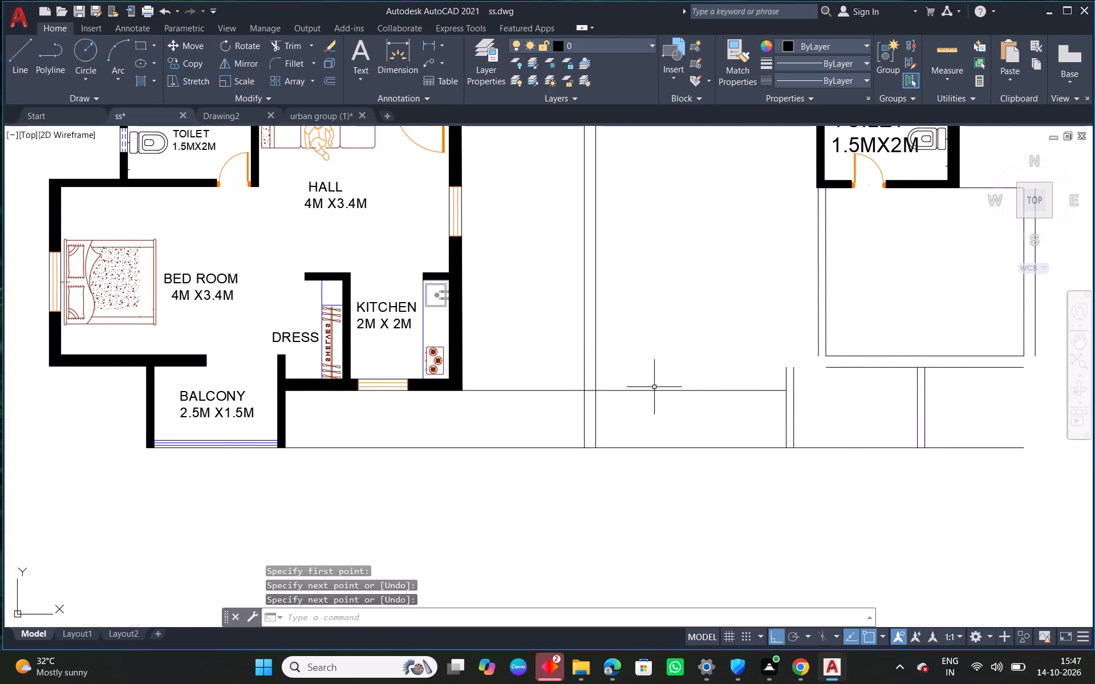
Trim the lower boundary line between the two balconies and the hall wall lines extending below the new horizontal line.
right_click(666, 327)
left_click(718, 348)
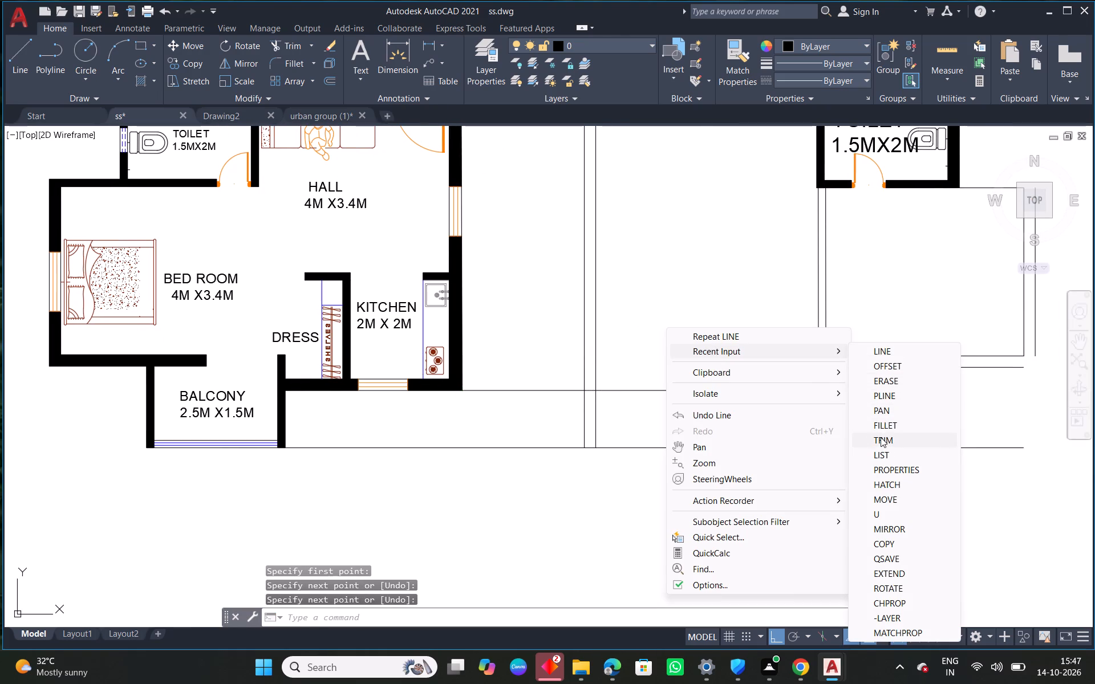
left_click(881, 440)
left_click_drag(658, 427, 655, 484)
left_click_drag(652, 426, 590, 417)
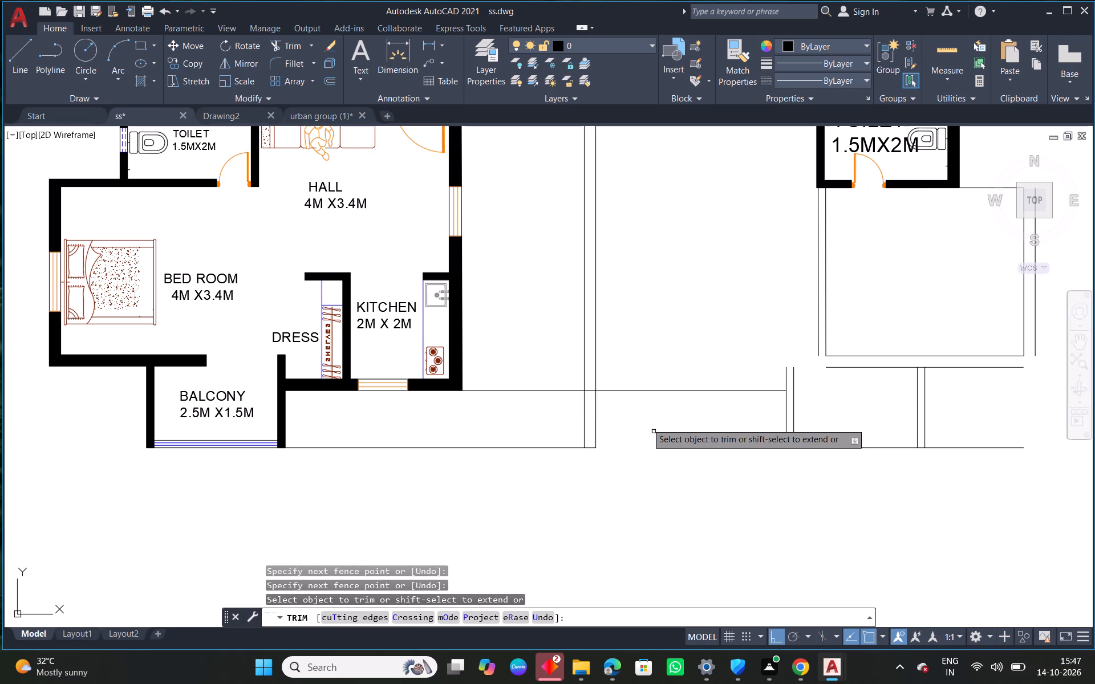
left_click_drag(590, 417, 532, 409)
left_click_drag(533, 410, 540, 480)
right_click(550, 474)
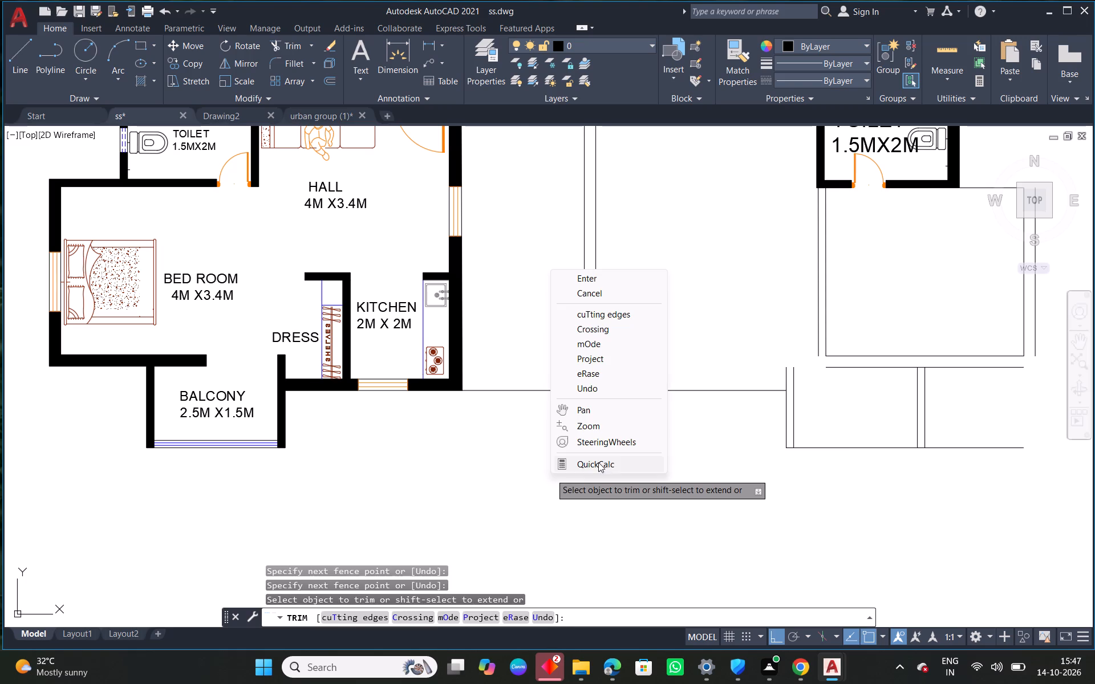
left_click(604, 279)
Draw a short horizontal line closing the top end of the new balcony's left wall.
middle_click_drag(755, 379, 564, 369)
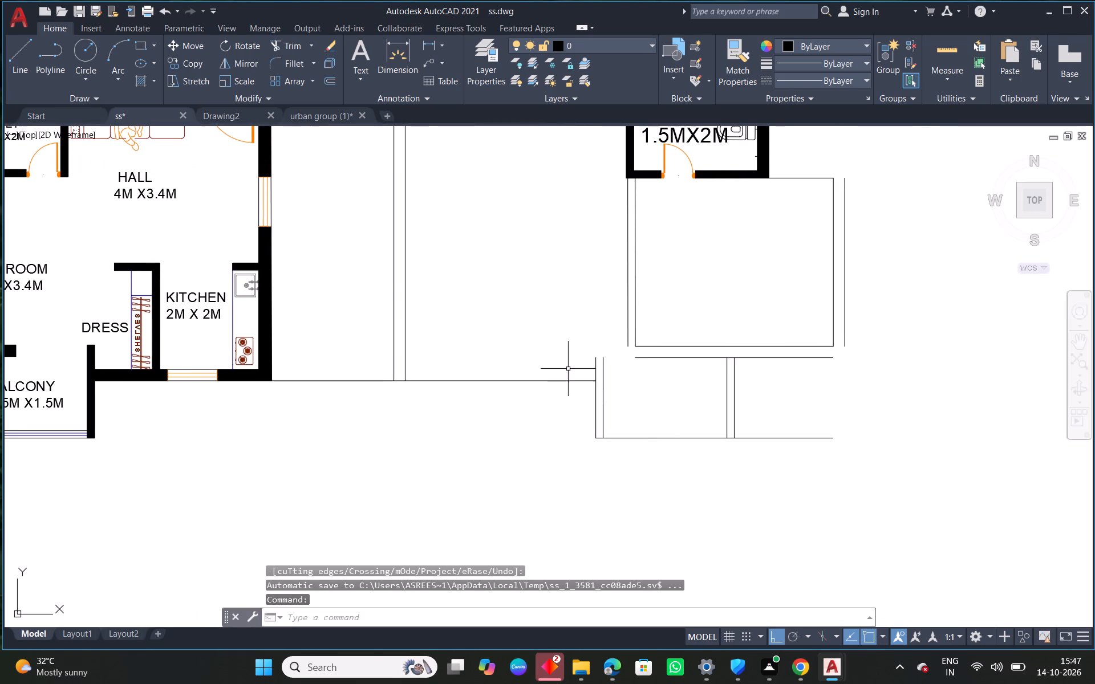
scroll(623, 369, "up", 2)
right_click(515, 271)
left_click(603, 299)
left_click(739, 308)
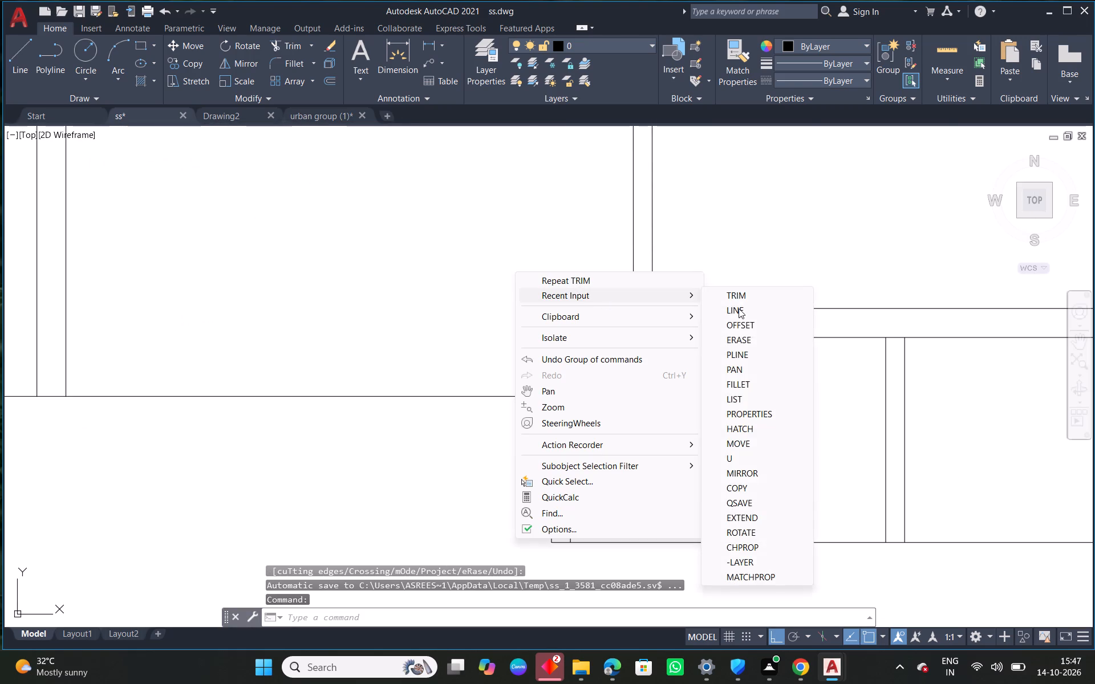
left_click(568, 339)
left_click(550, 337)
right_click(550, 337)
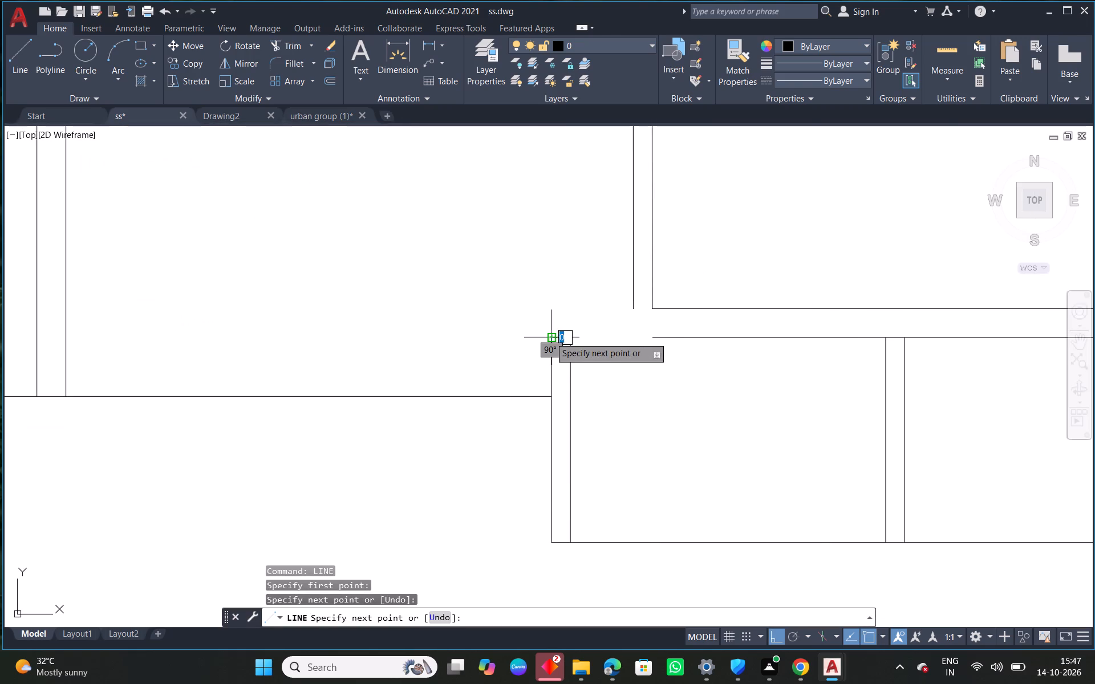
left_click(580, 345)
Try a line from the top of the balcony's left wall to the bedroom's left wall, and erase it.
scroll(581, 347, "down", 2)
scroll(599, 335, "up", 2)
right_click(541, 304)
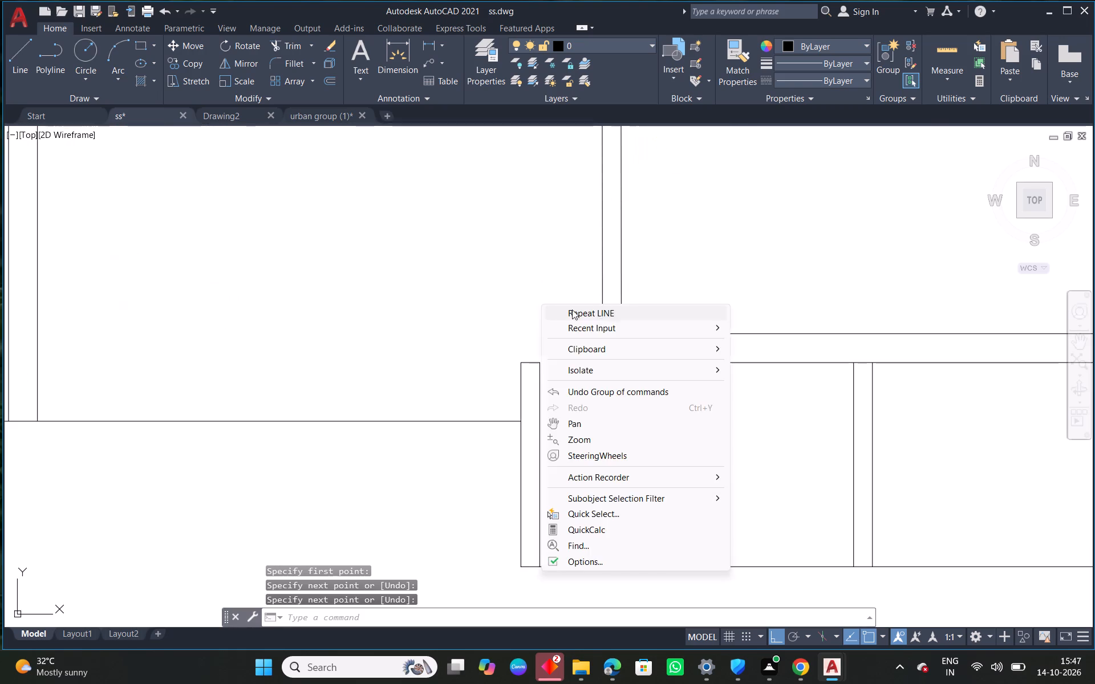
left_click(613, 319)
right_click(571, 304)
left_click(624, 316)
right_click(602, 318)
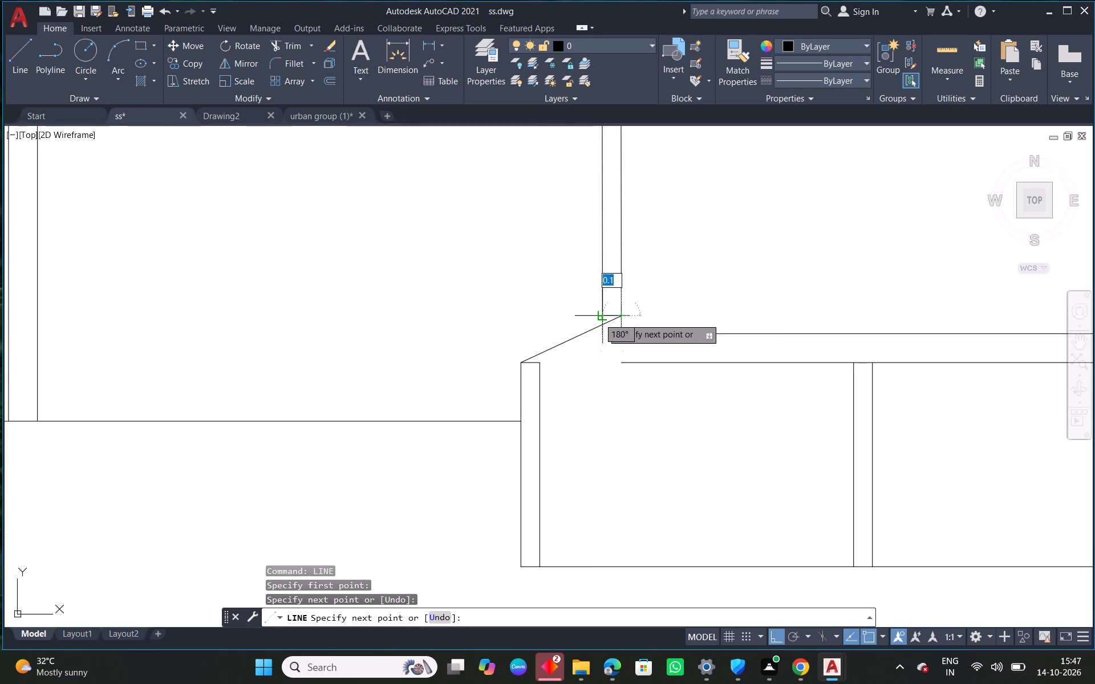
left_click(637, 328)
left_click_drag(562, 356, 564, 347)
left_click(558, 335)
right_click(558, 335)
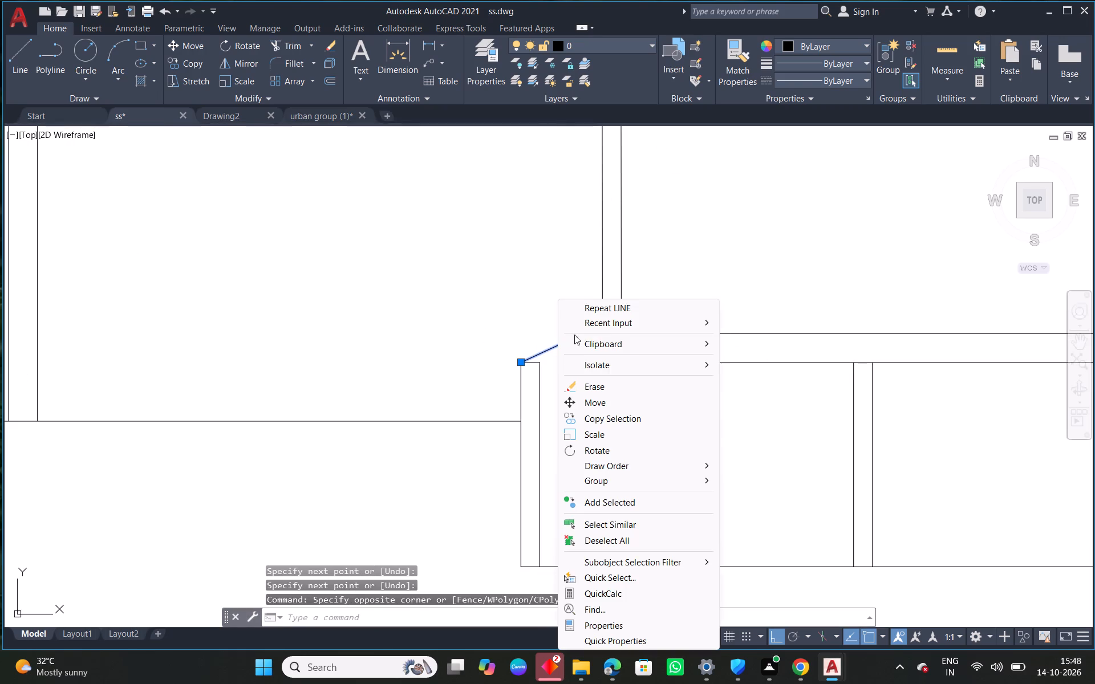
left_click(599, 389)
Fillet the bedroom's outer bottom wall line with its outer left wall line into a square corner.
right_click(542, 320)
left_click(586, 348)
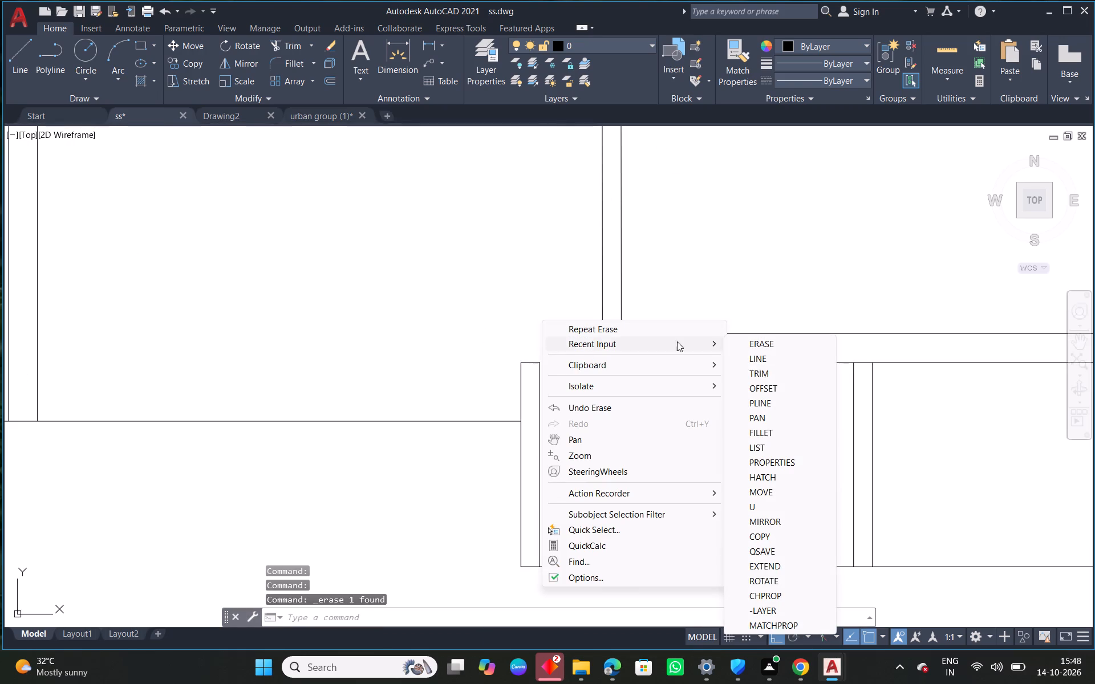
left_click(763, 432)
left_click(658, 363)
left_click(601, 303)
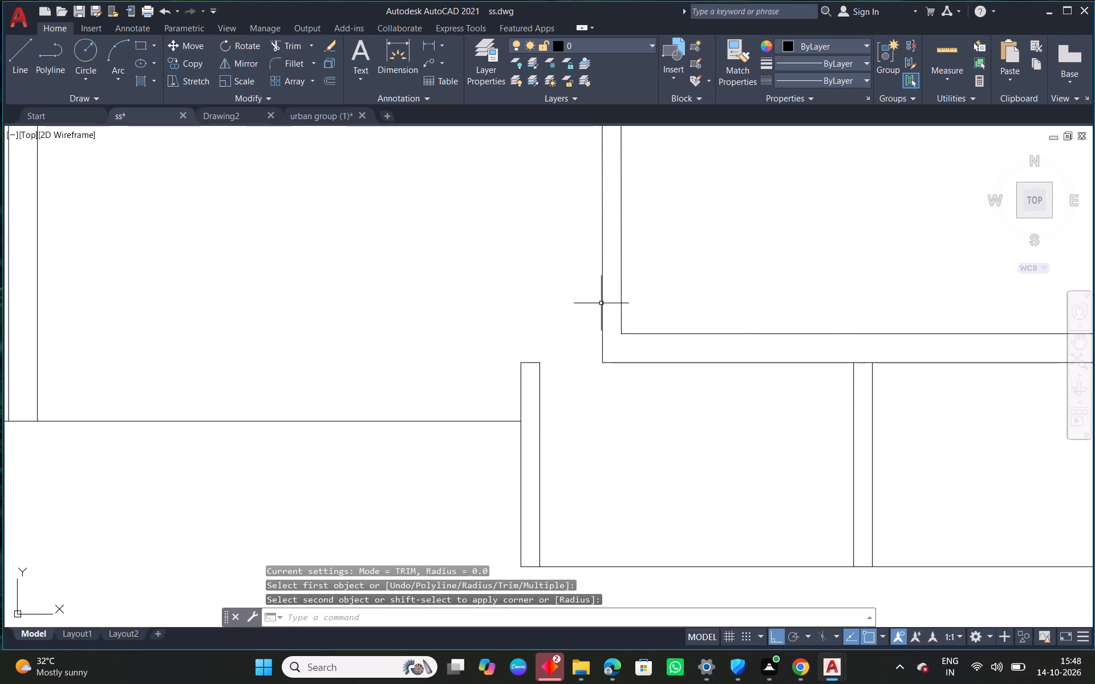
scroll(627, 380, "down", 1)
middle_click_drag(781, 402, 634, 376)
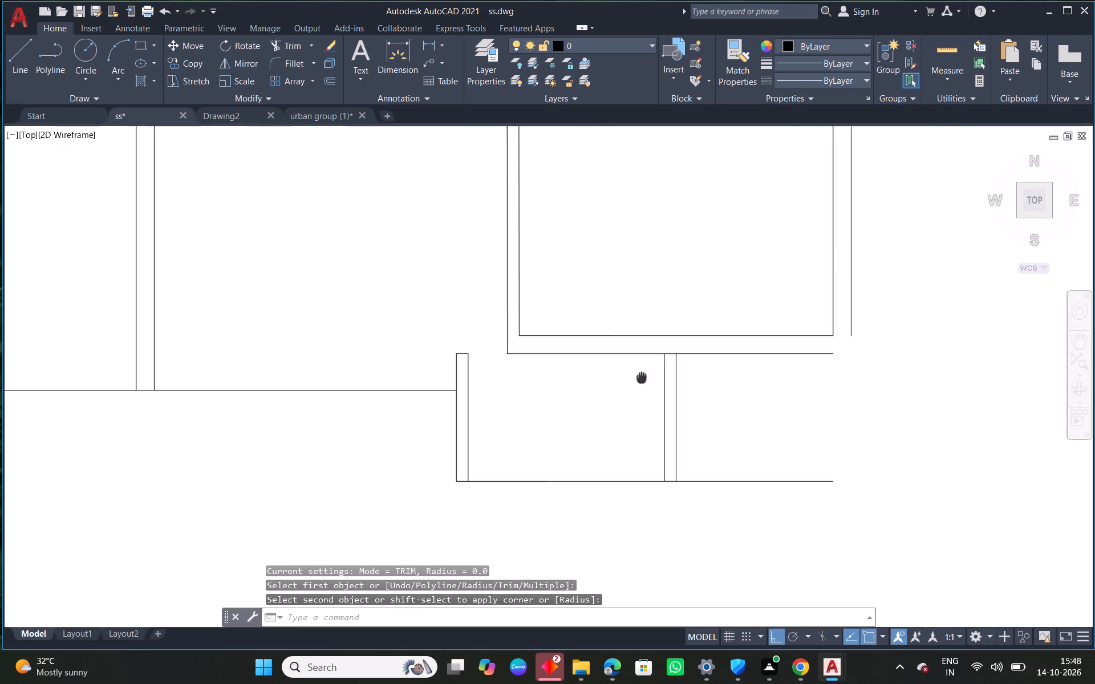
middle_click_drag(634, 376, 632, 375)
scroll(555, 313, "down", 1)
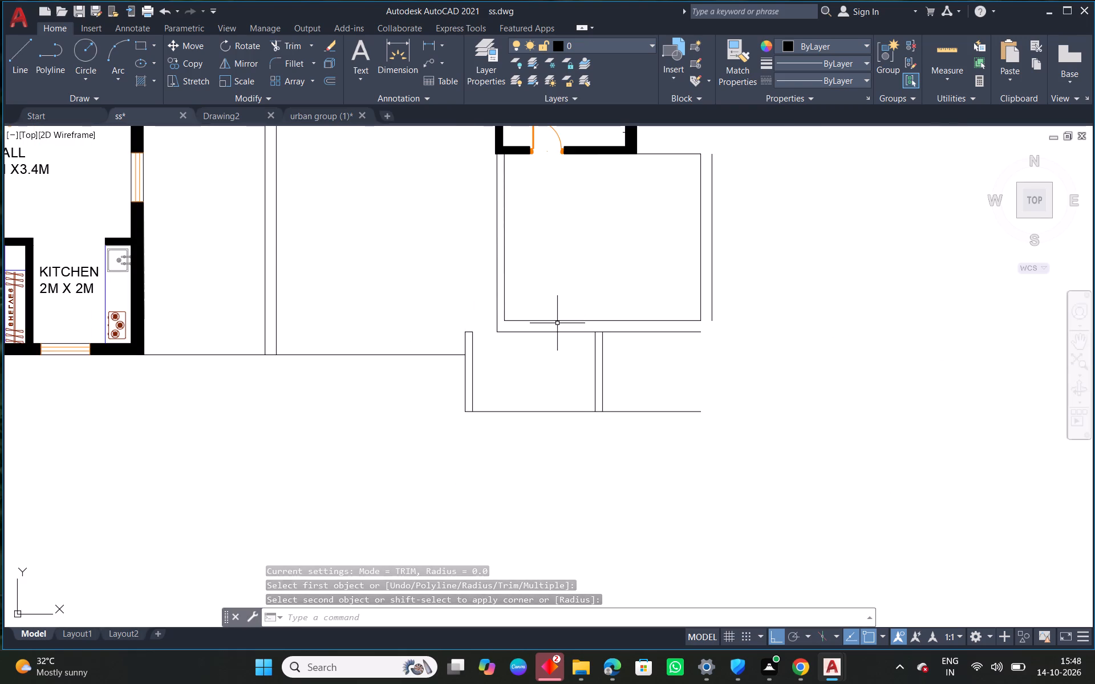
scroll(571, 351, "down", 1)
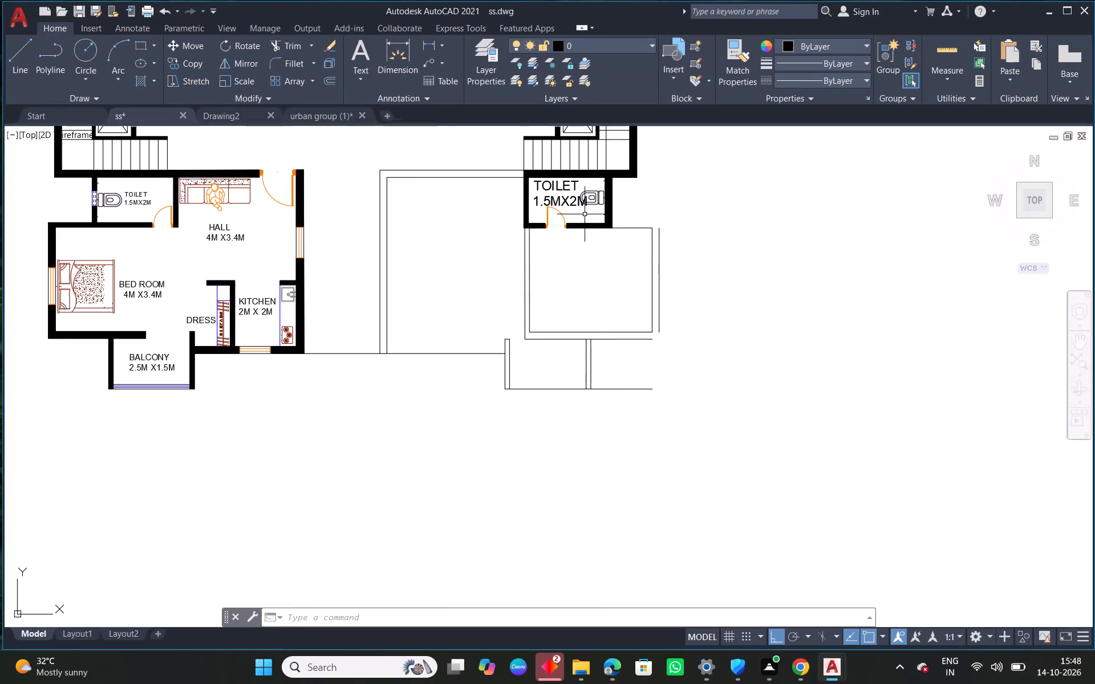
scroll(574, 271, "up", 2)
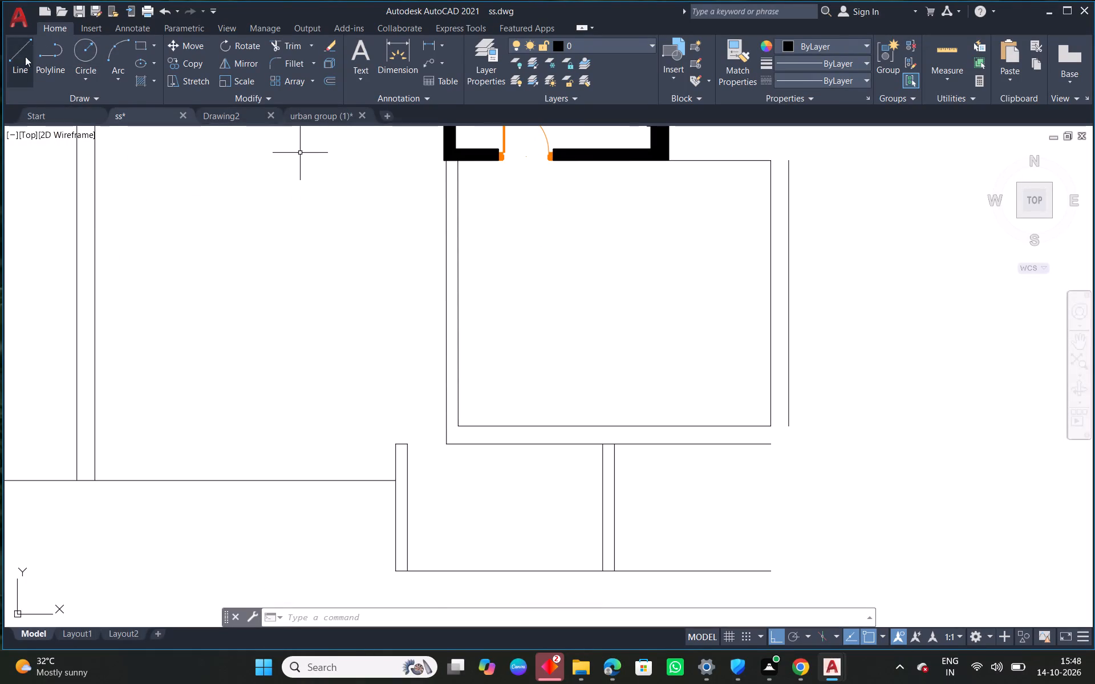
Draw a vertical line from the bottom corner of the toilet's door opening down to the bedroom's outer bottom wall line.
left_click(10, 51)
scroll(581, 192, "up", 1)
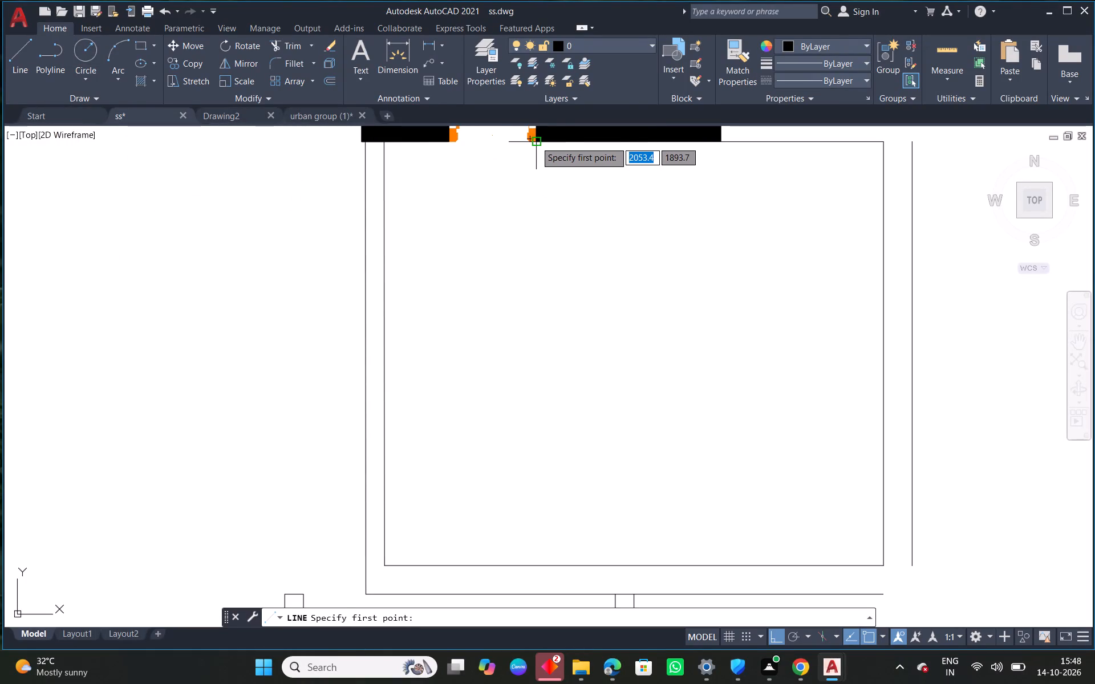
left_click(536, 141)
scroll(533, 288, "down", 2)
middle_click_drag(538, 317, 547, 209)
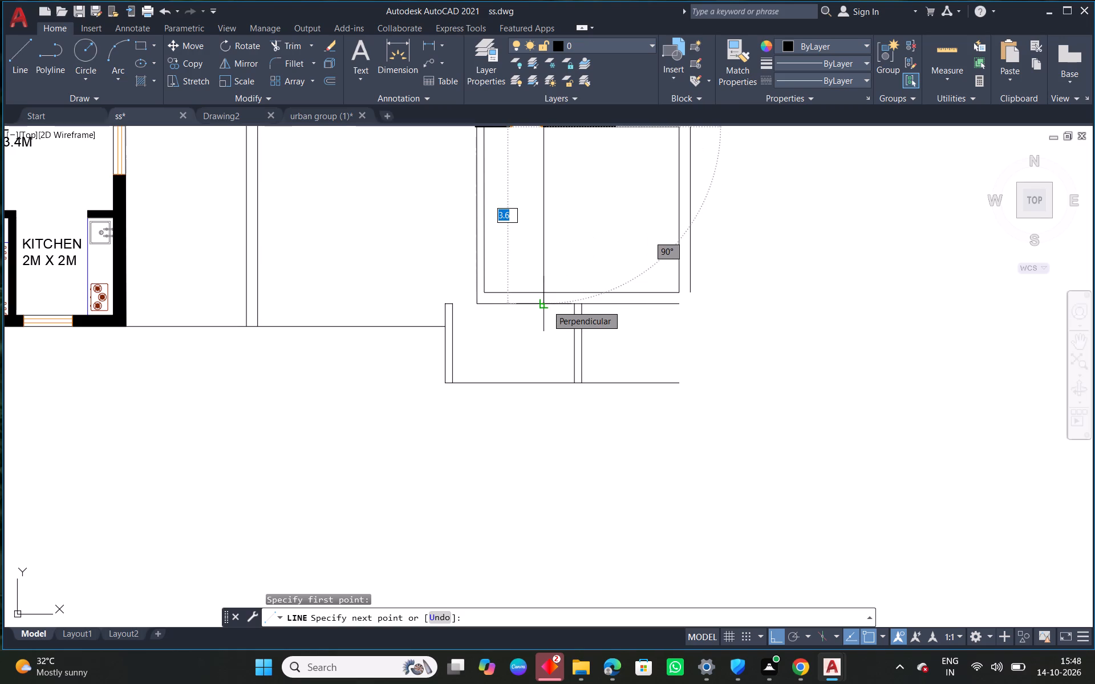
left_click(547, 305)
right_click(554, 302)
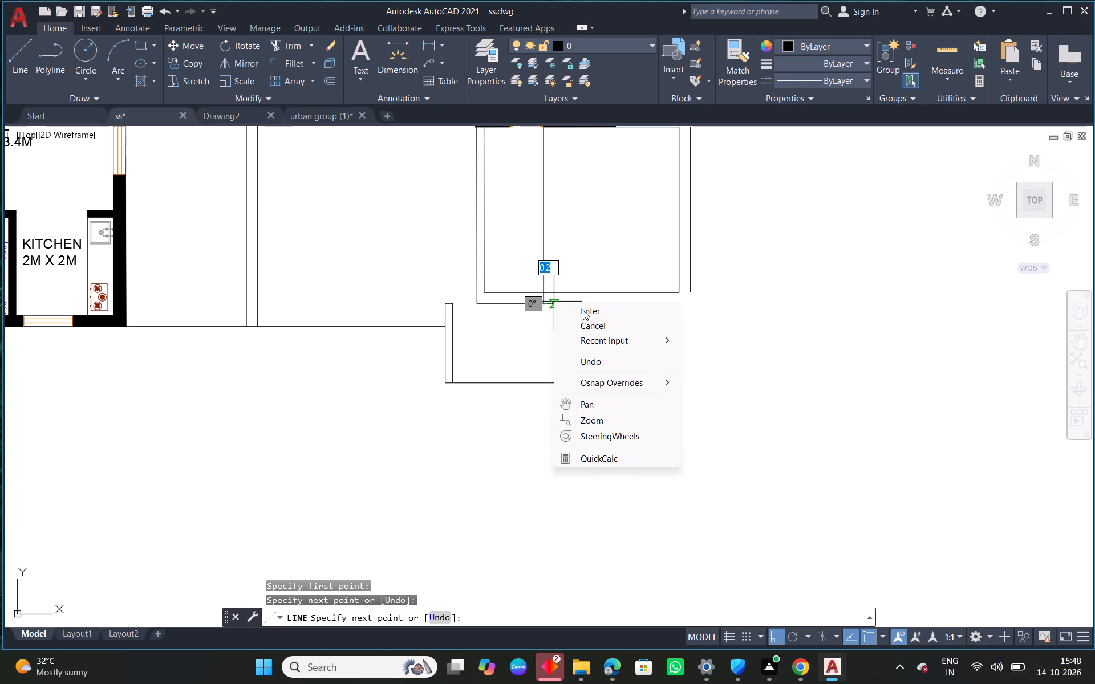
left_click(583, 311)
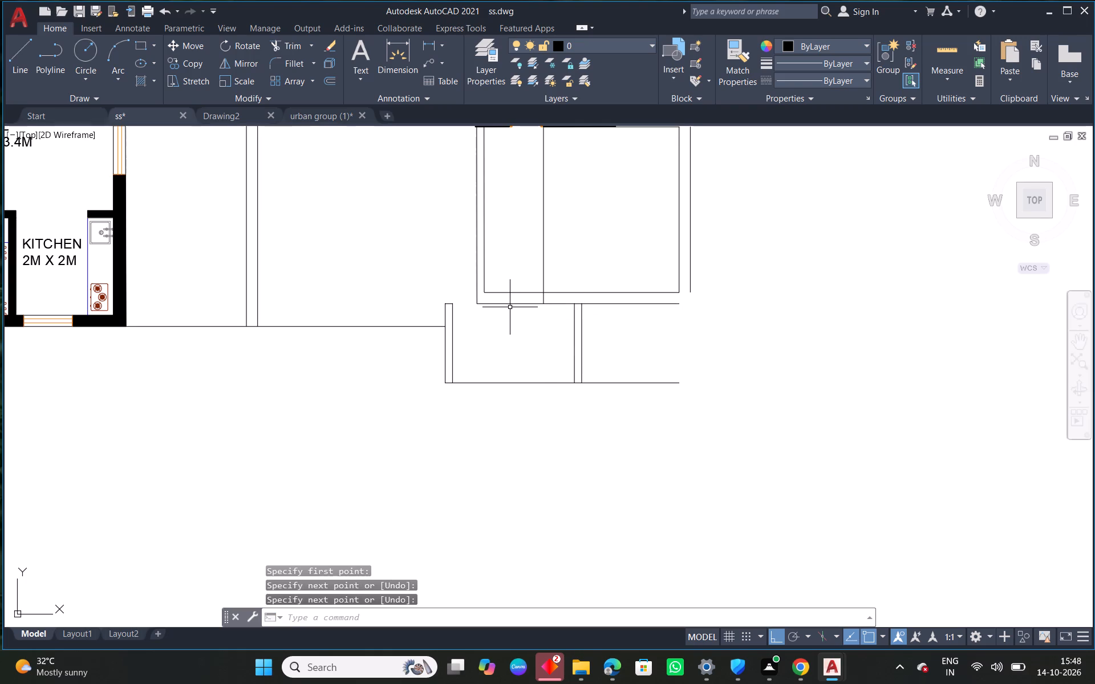
Move the new vertical line a short distance left along the bedroom's bottom wall.
left_click_drag(570, 266, 554, 264)
left_click(488, 254)
middle_click_drag(586, 287, 578, 319)
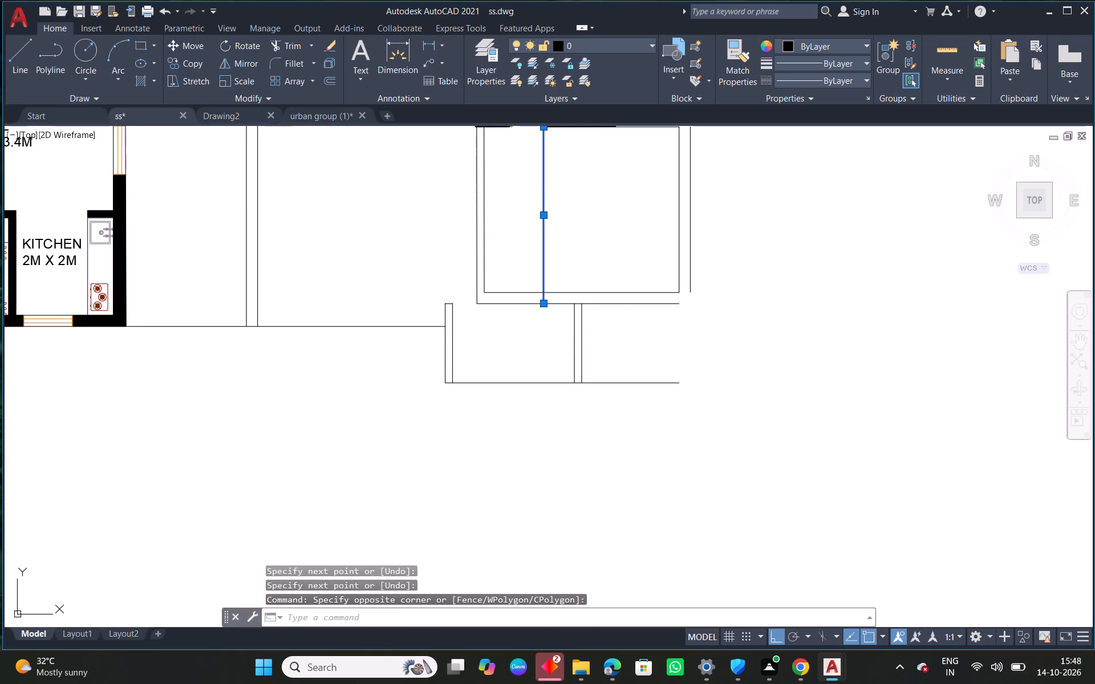
middle_click_drag(578, 319, 586, 421)
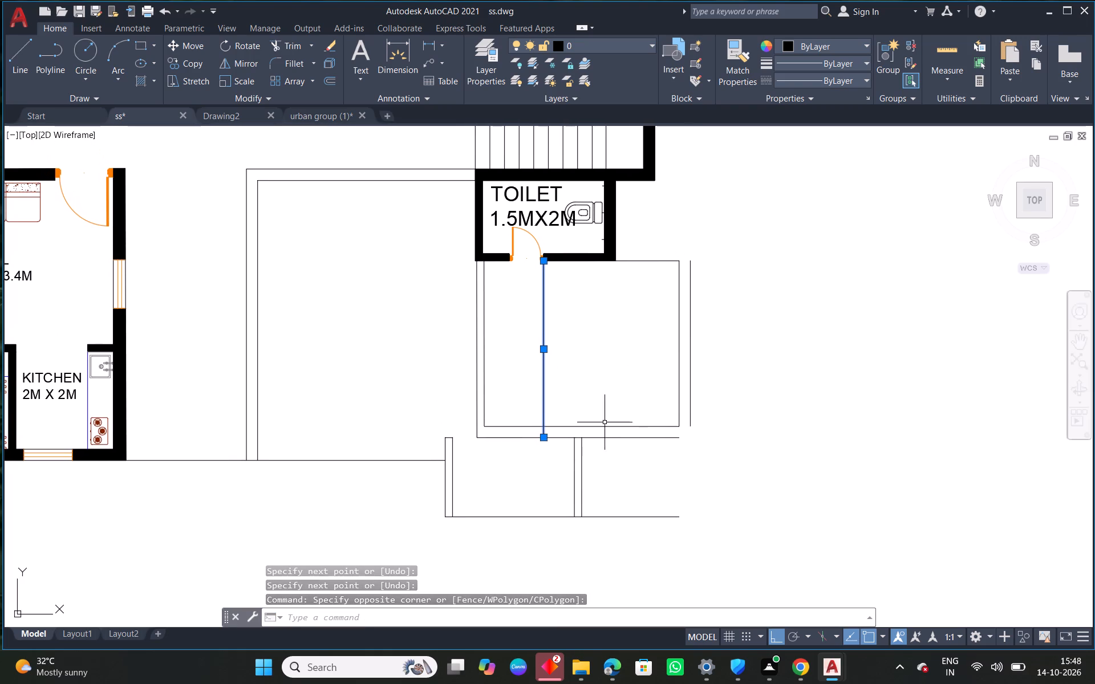
scroll(523, 433, "up", 2)
key("m")
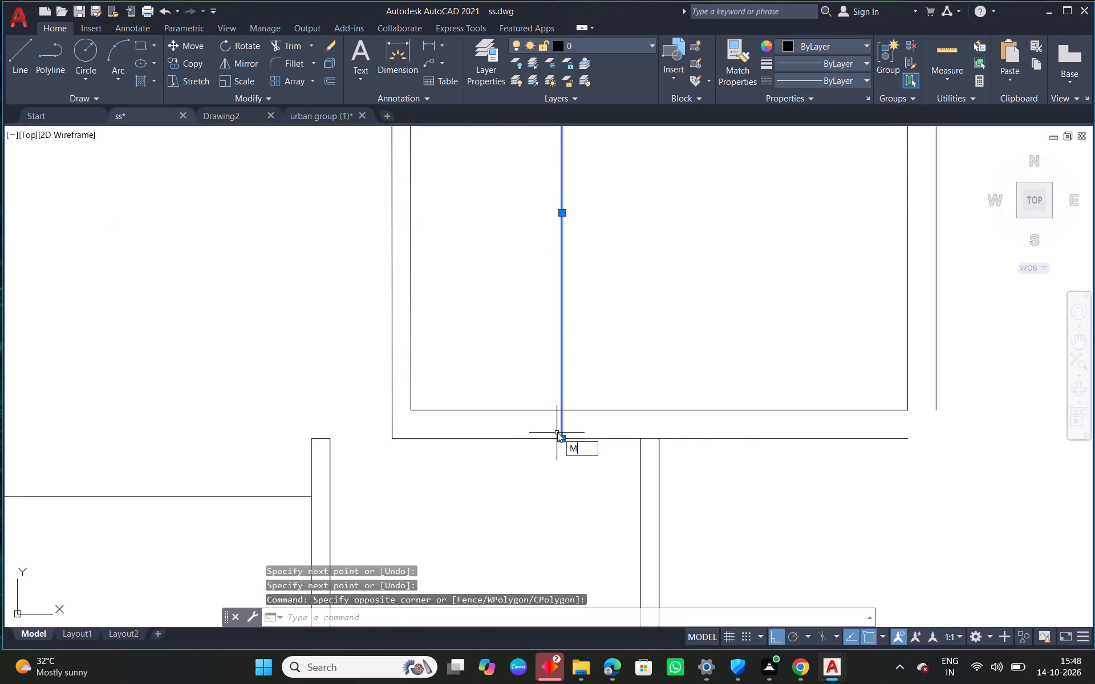
key("space")
left_click(563, 442)
left_click(510, 438)
key("Escape")
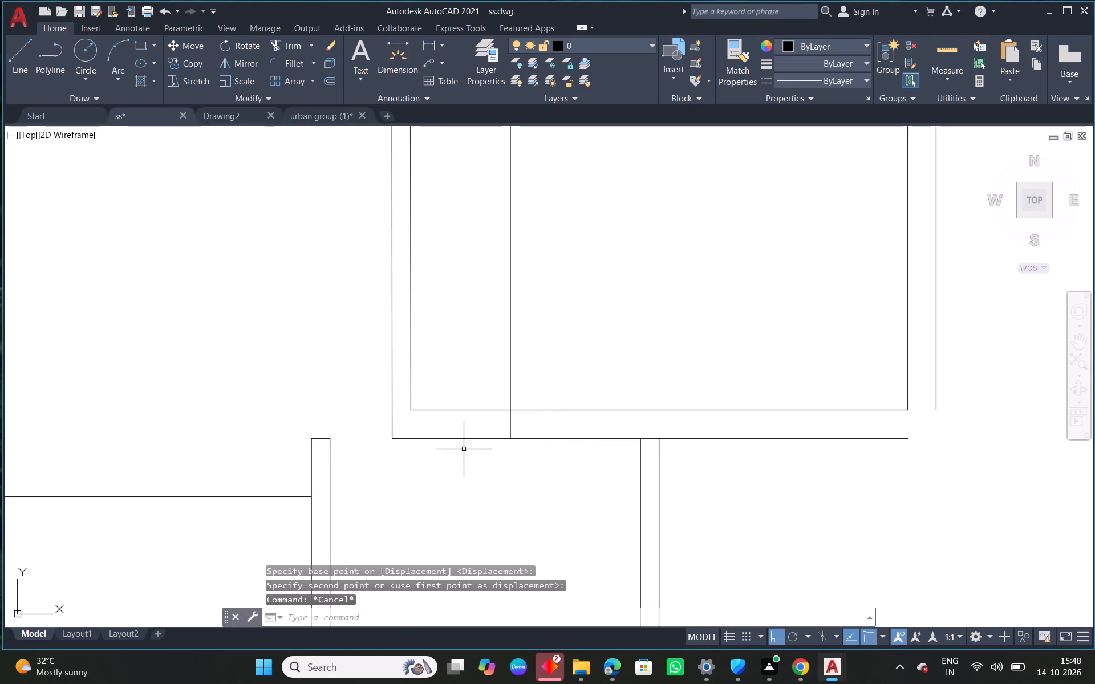
Trim away the bottom wall lines left of the vertical line and both lines of the bedroom's left wall.
key("t")
type("R")
key("space")
left_click_drag(466, 449, 467, 378)
left_click_drag(466, 373, 459, 373)
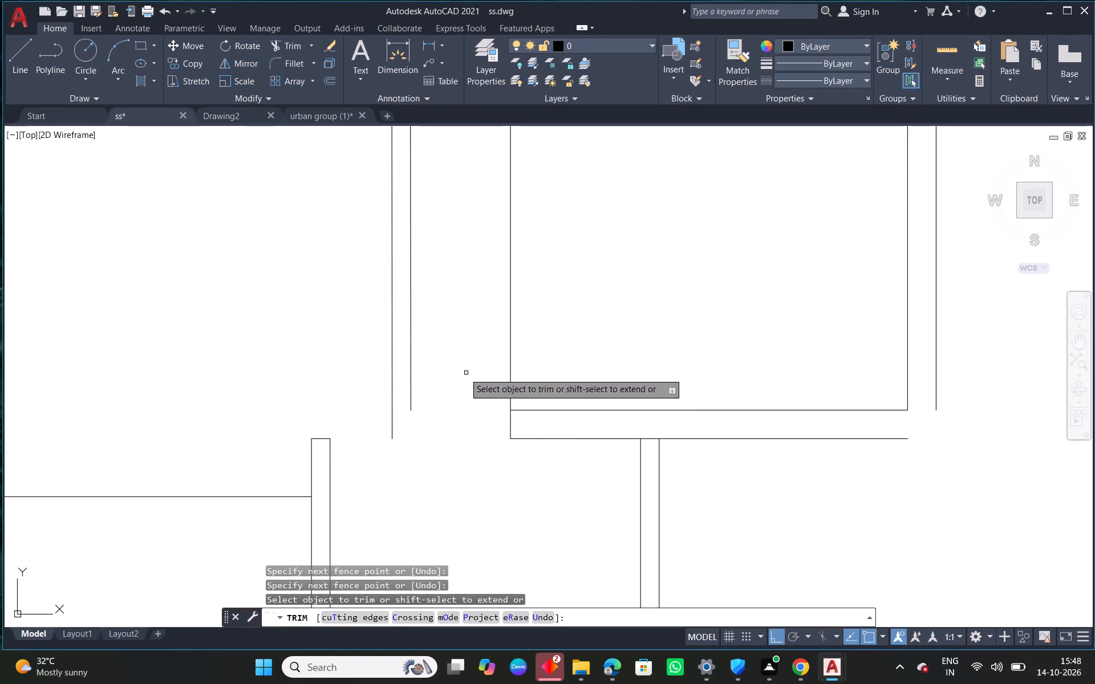
left_click_drag(459, 373, 338, 356)
left_click_drag(459, 303, 576, 313)
scroll(570, 393, "down", 3)
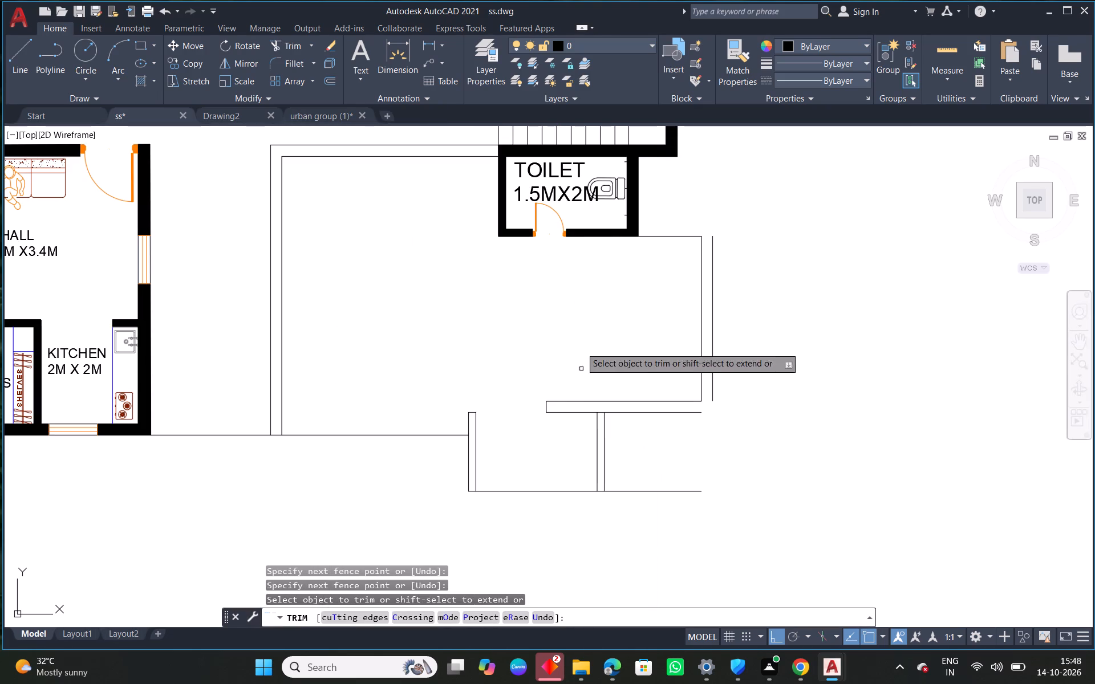
key("Escape")
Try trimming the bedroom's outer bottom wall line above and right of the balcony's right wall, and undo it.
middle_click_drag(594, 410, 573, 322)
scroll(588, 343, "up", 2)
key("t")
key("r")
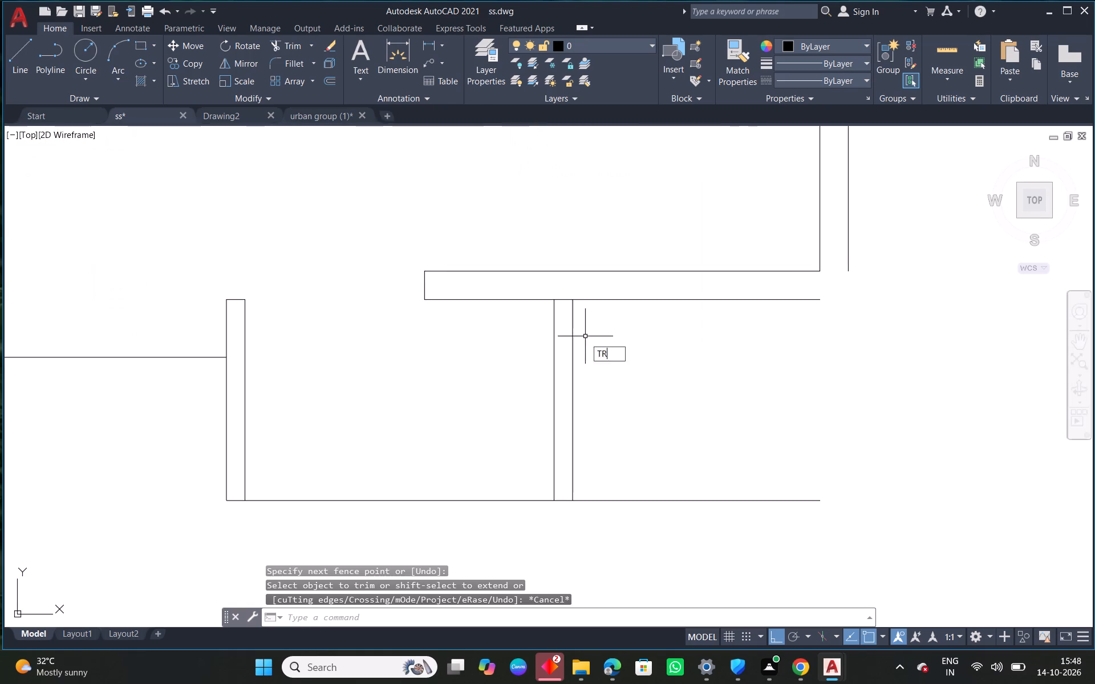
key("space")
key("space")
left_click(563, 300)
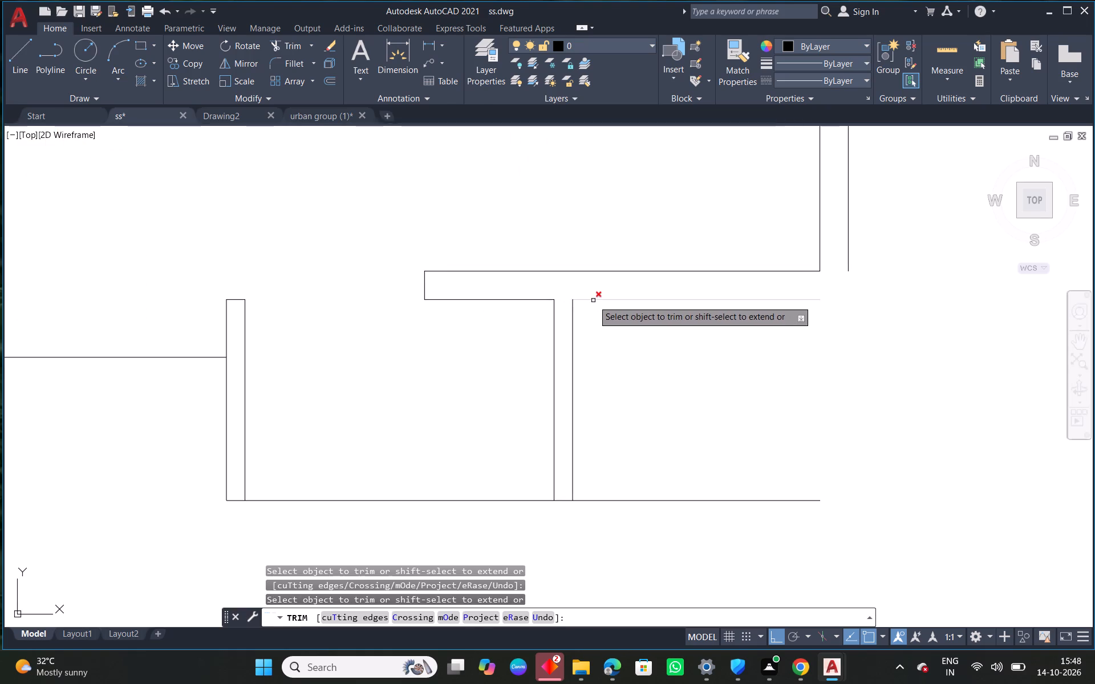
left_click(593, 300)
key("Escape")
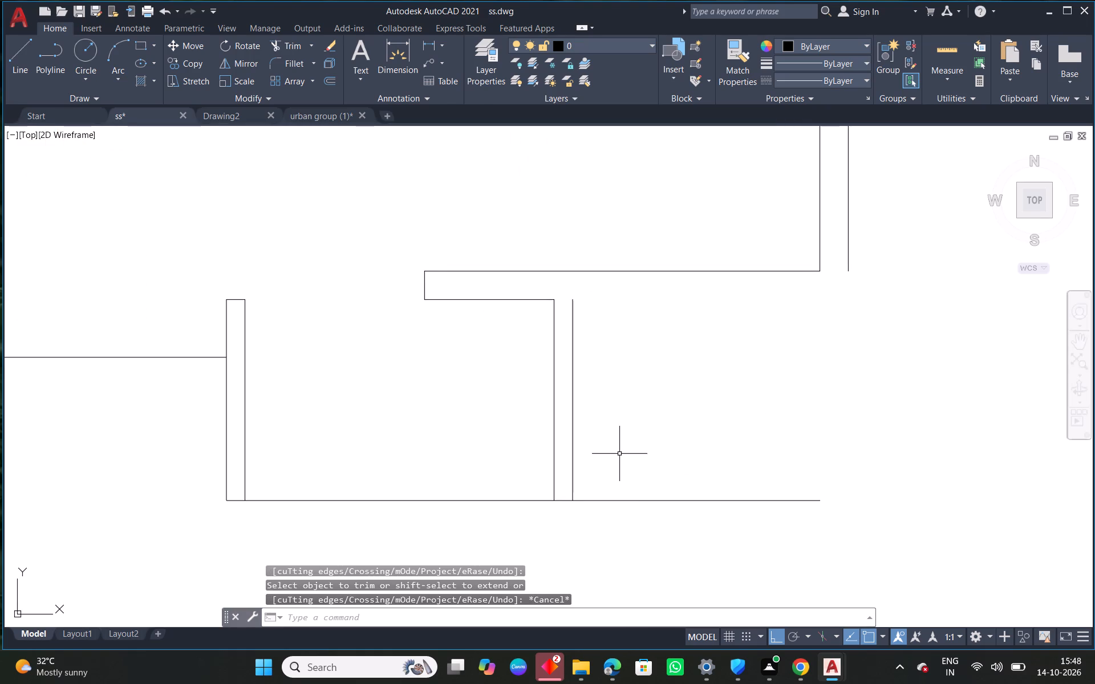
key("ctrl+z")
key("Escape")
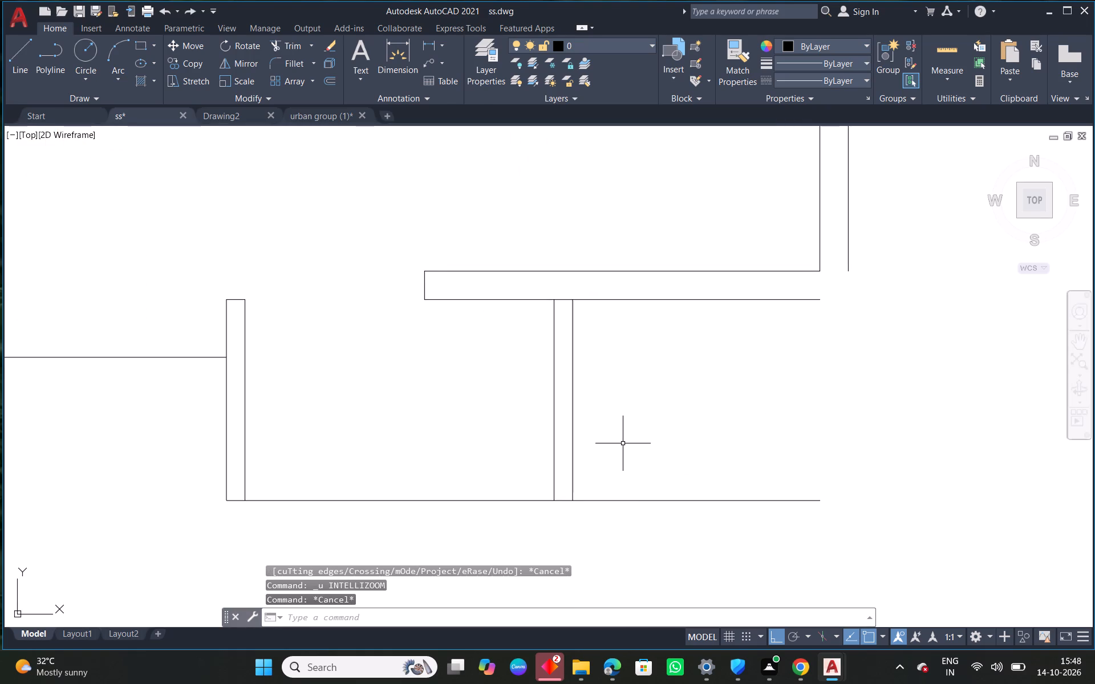
Fillet the bedroom's outer bottom wall line with its outer right wall line into a square corner.
key("f")
key("space")
left_click(653, 300)
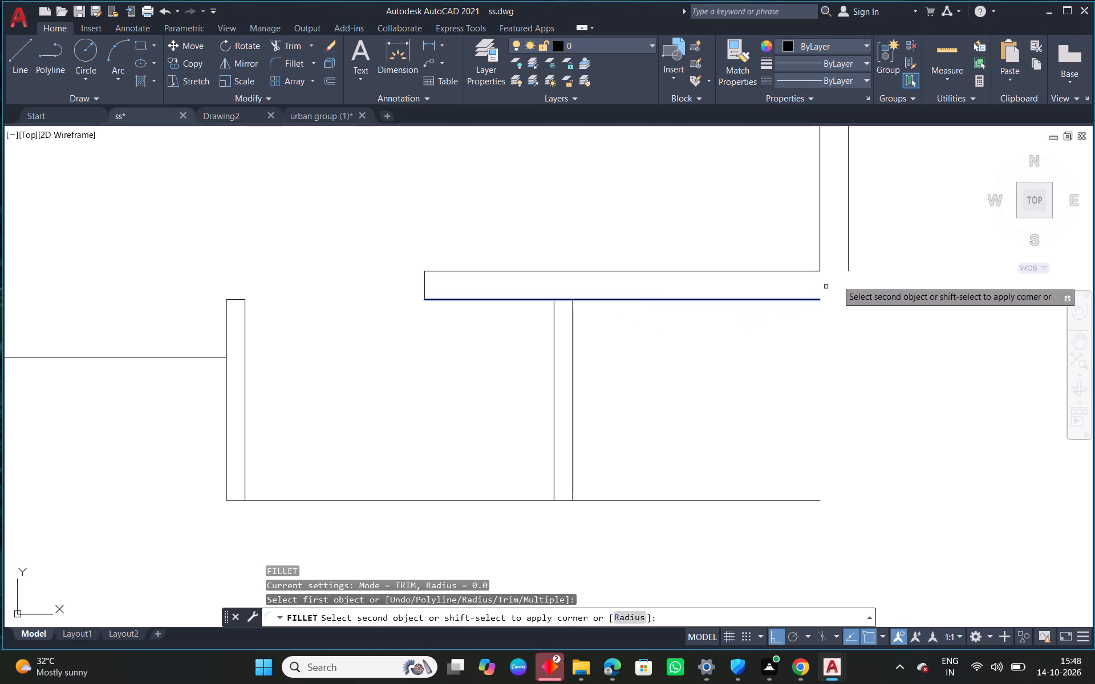
left_click(847, 270)
Offset the balcony's bottom line 0.15 outward.
middle_click_drag(710, 440, 719, 371)
key("o")
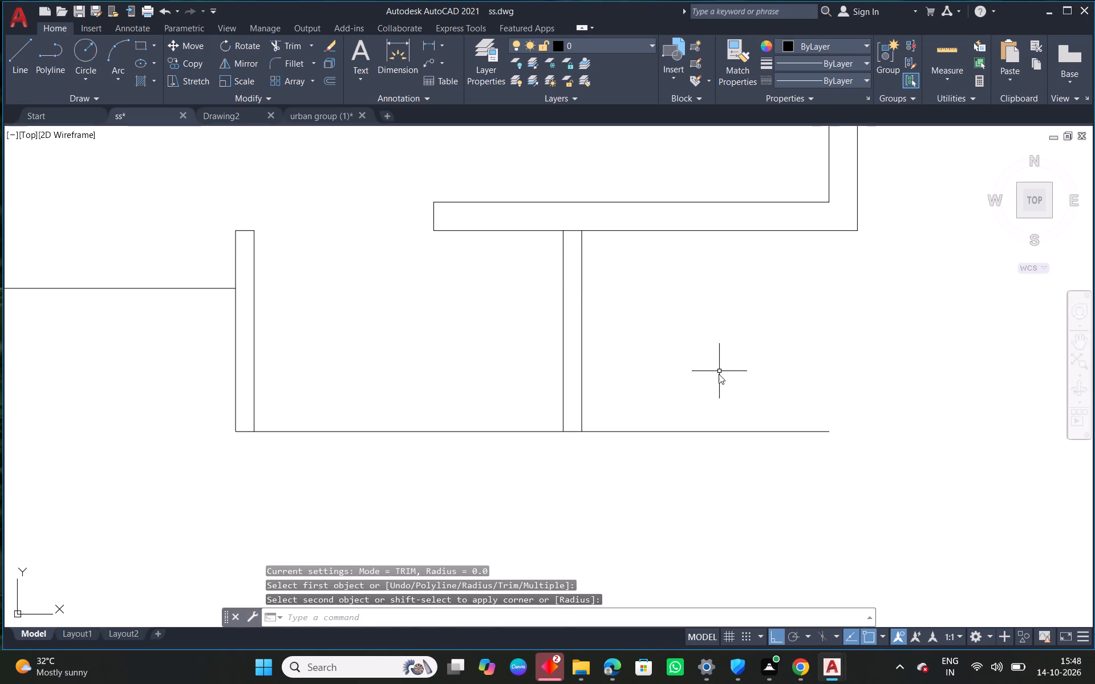
key("space")
type("0.15")
key("Return")
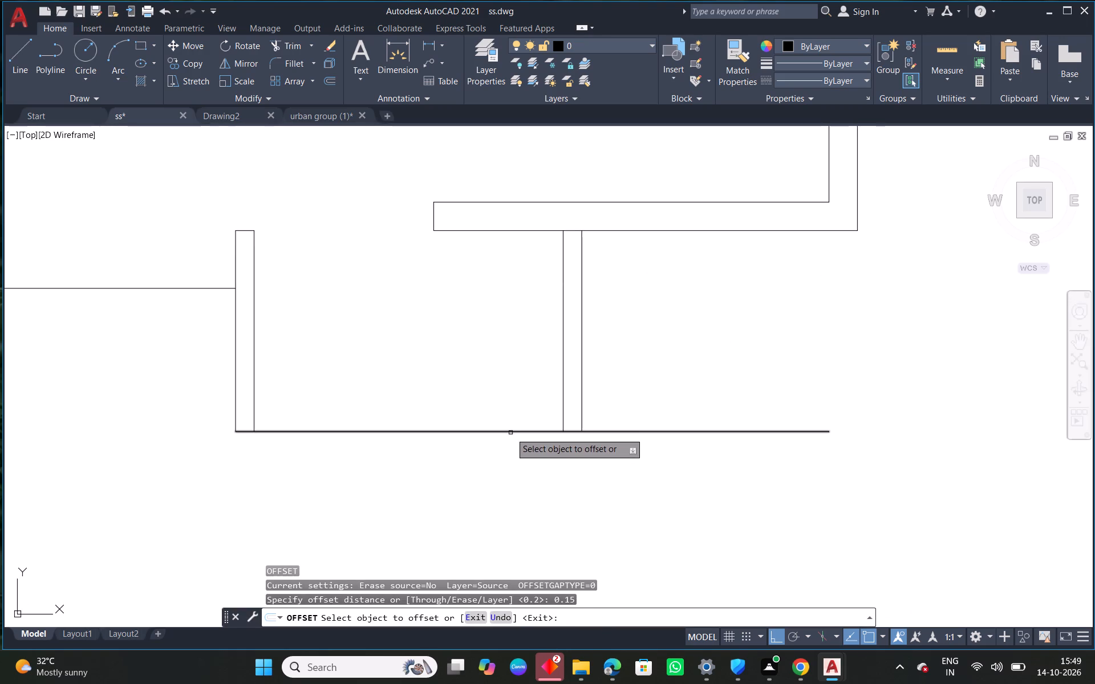
left_click(510, 433)
left_click(506, 472)
key("Escape")
Trim the balcony's inner bottom line across its right wall and fillet the outer lines into a square lower-right corner.
key("t")
key("r")
key("space")
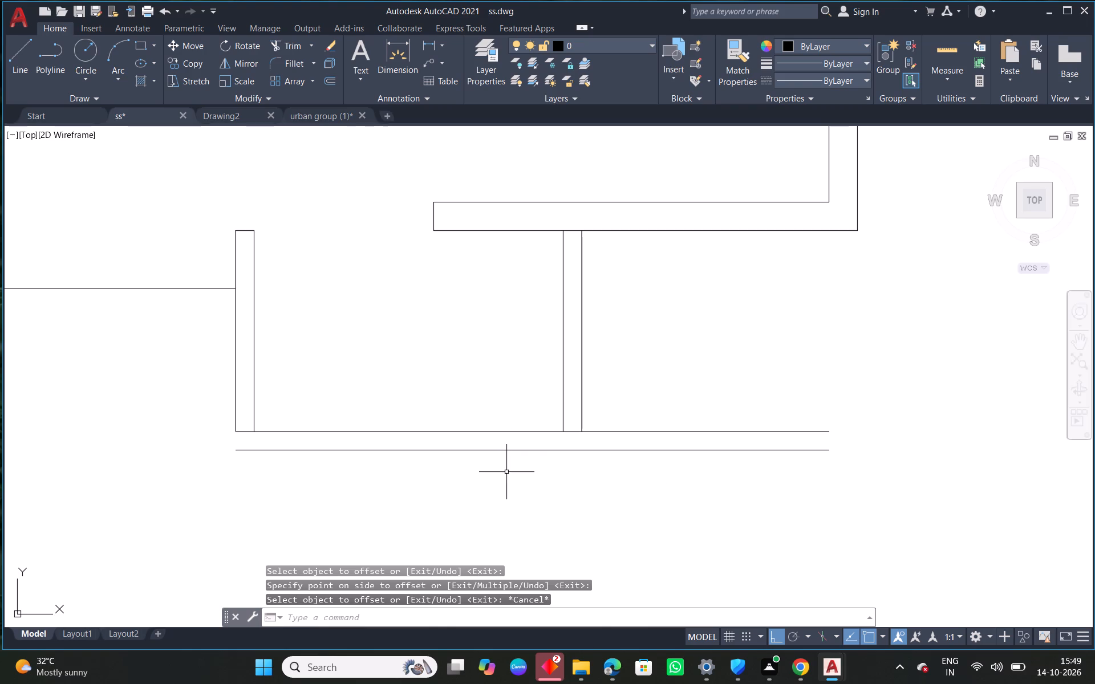
key("space")
left_click(574, 433)
key("Escape")
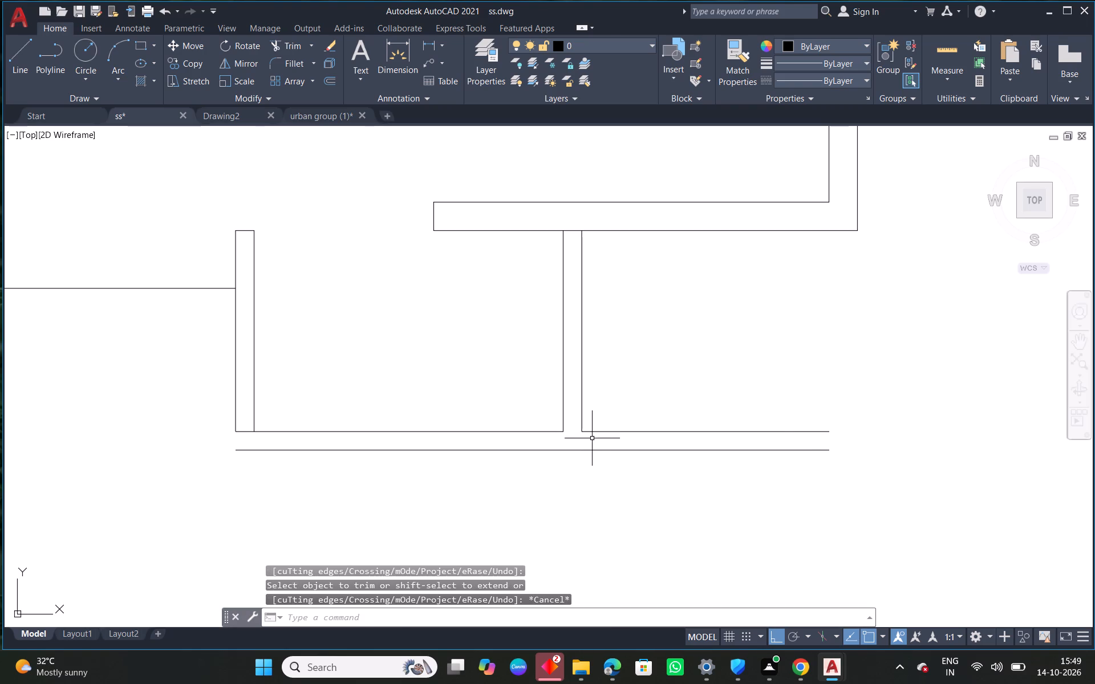
key("f")
key("space")
left_click(559, 450)
left_click(581, 424)
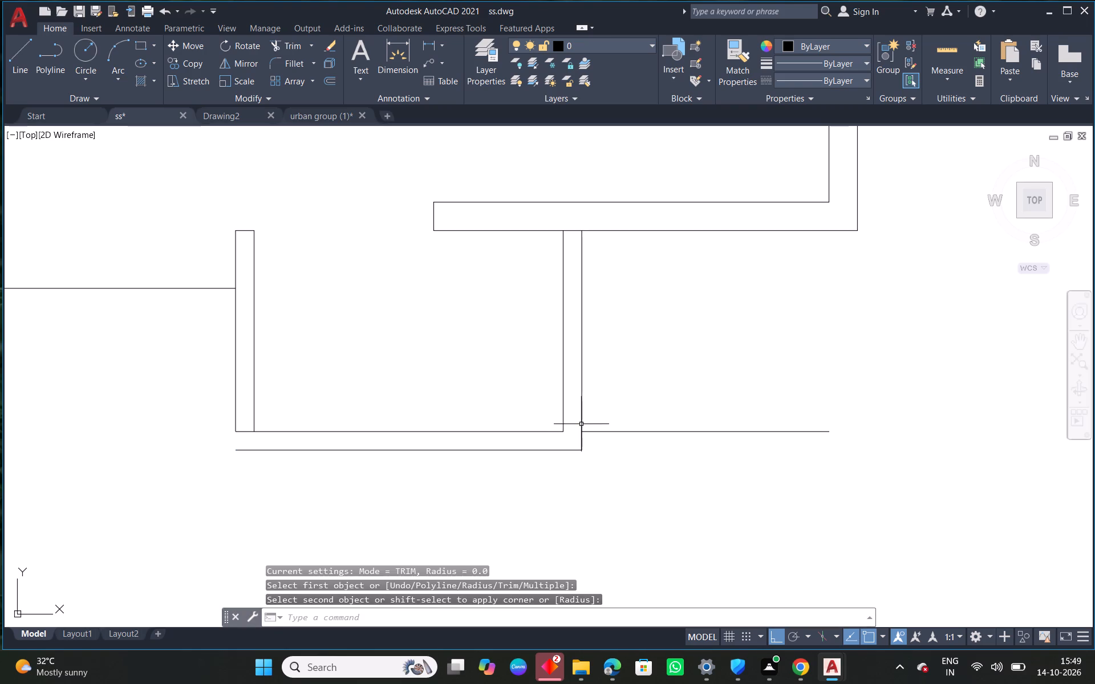
key("Escape")
Trim the balcony's inner bottom line across its left wall and fillet the outer lines into a square lower-left corner.
type("TR")
key("space")
key("space")
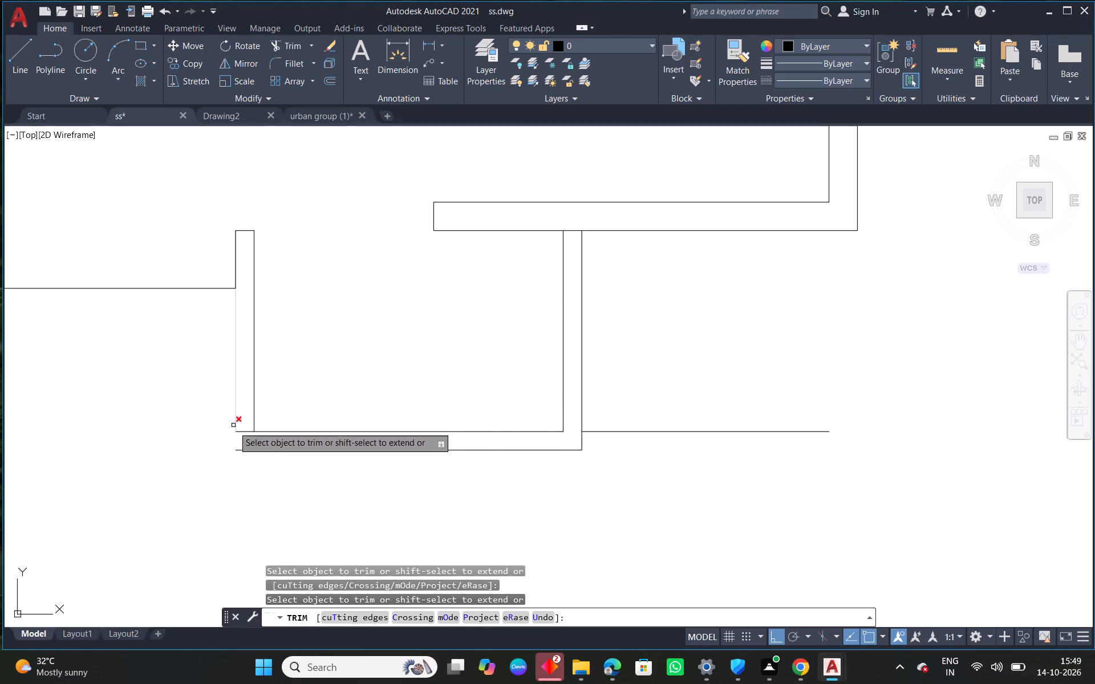
left_click(244, 433)
key("Escape")
type("F")
key("space")
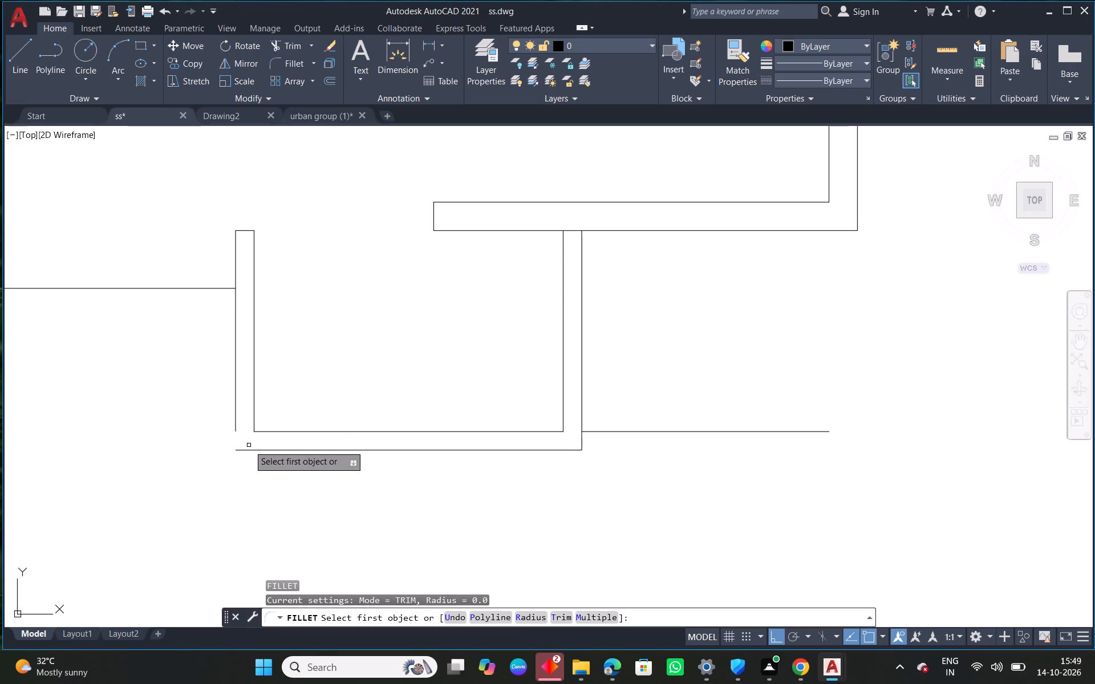
left_click(249, 450)
left_click(237, 425)
key("Escape")
Delete the leftover horizontal line extending right of the balcony's bottom wall.
left_click_drag(591, 469, 593, 463)
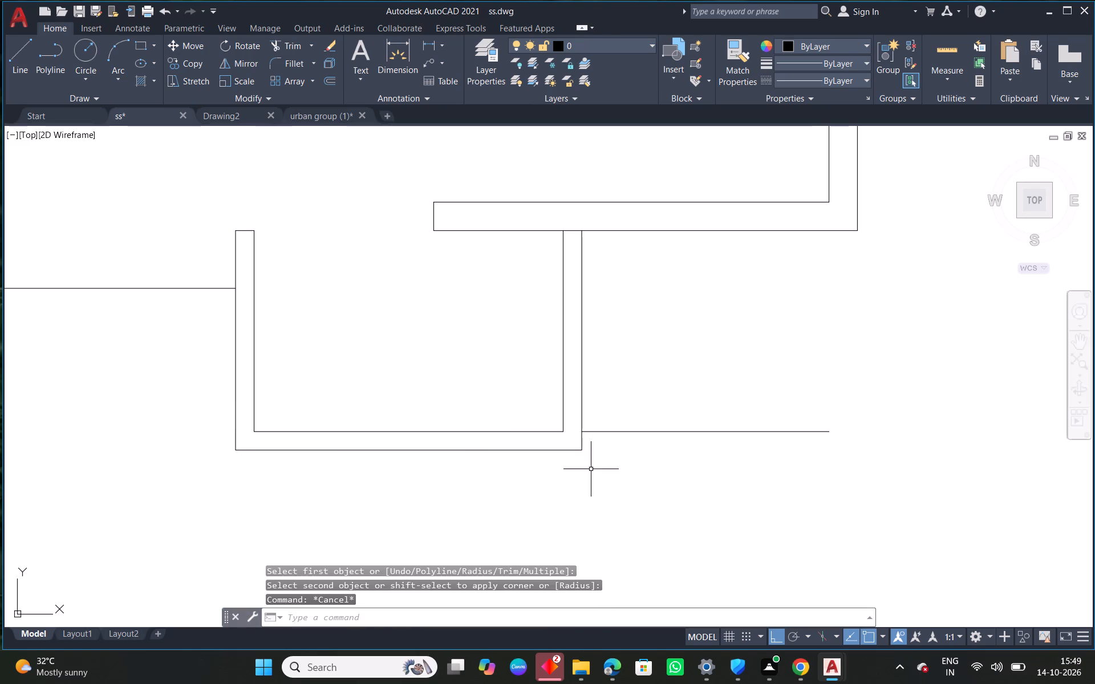
left_click(589, 414)
key("Delete")
Trim the bedroom's outer bottom wall line where it crosses the top of the balcony's right wall.
scroll(593, 425, "down", 1)
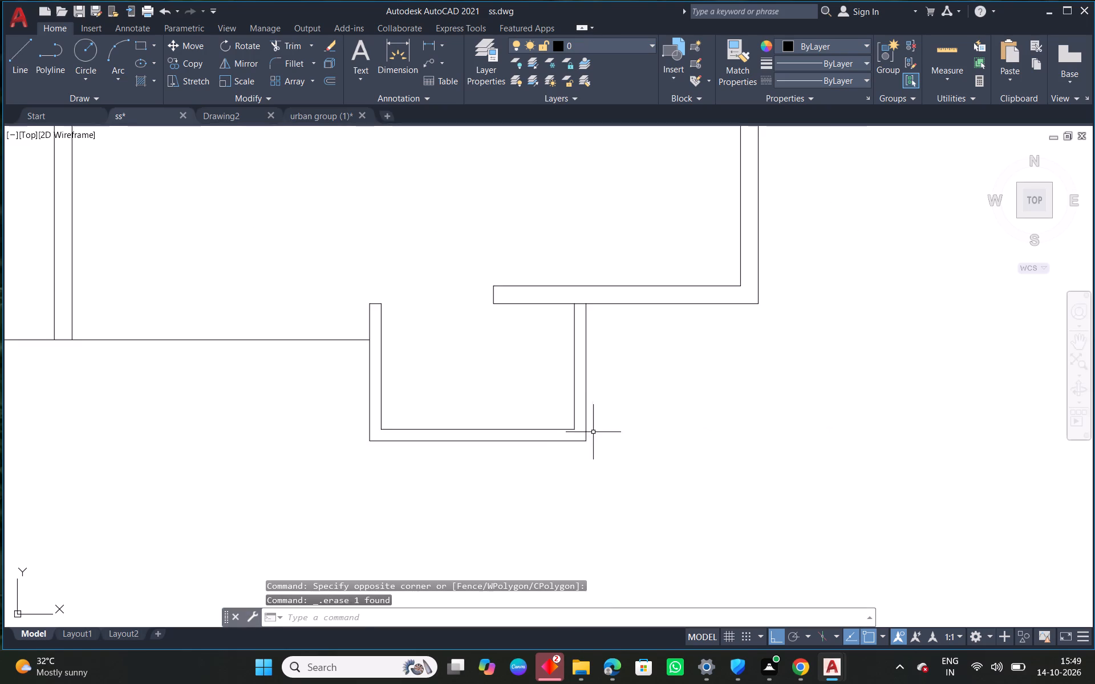
middle_click_drag(552, 462, 577, 462)
scroll(610, 268, "up", 2)
type("TR")
key("space")
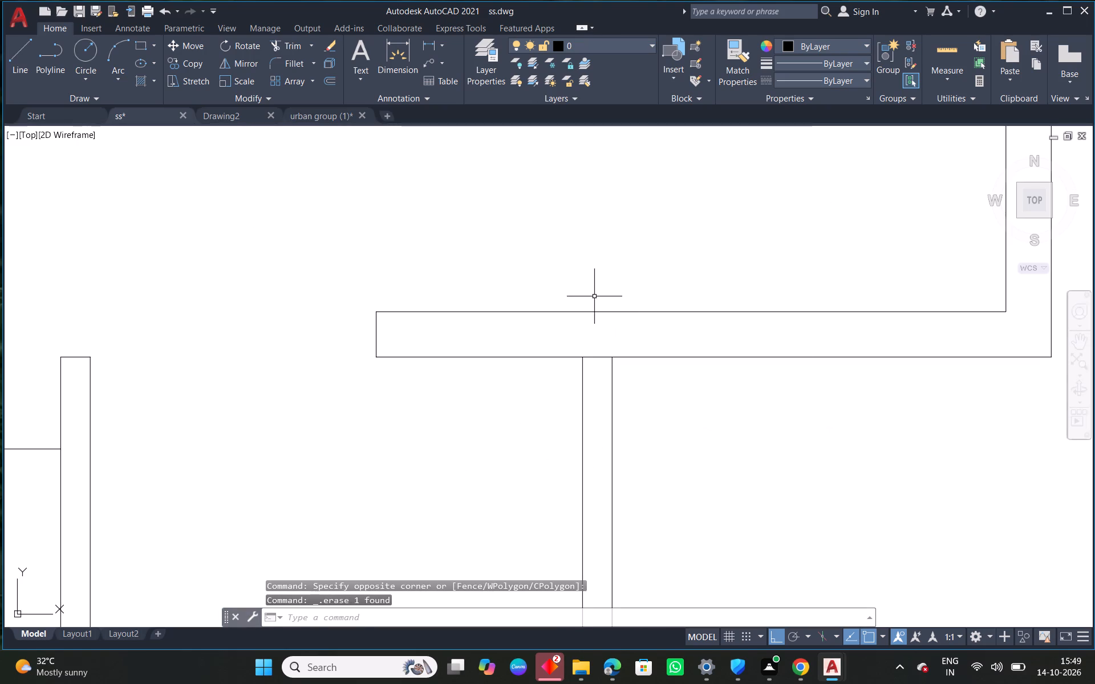
key("space")
left_click(595, 357)
key("Escape")
scroll(591, 359, "down", 3)
middle_click_drag(597, 448, 623, 419)
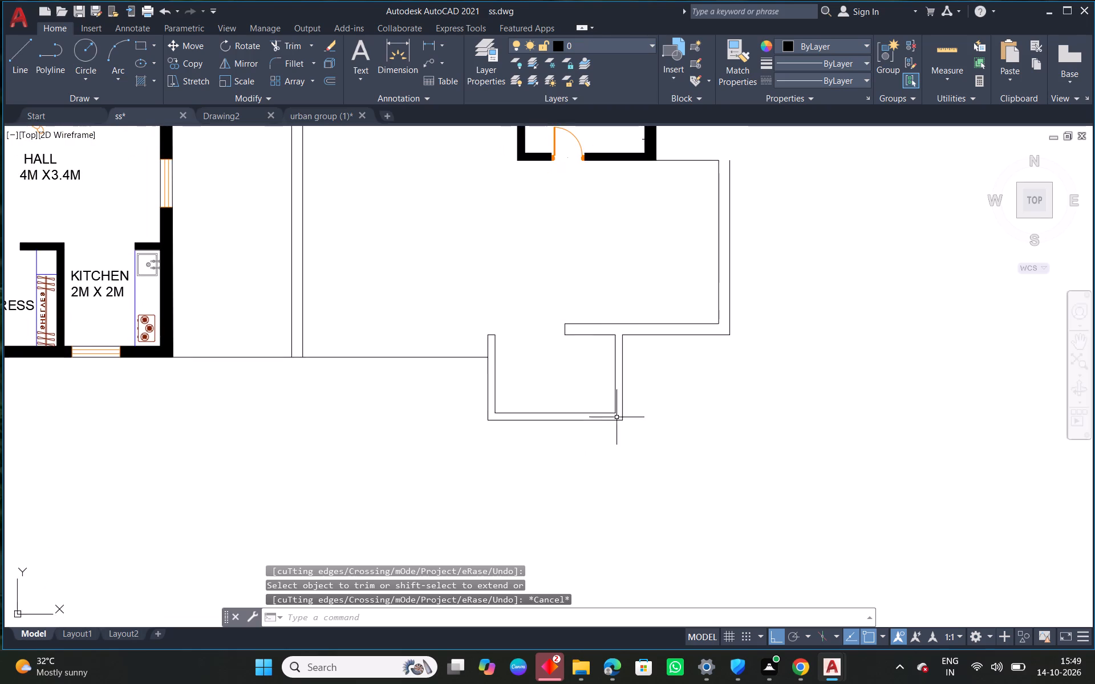
Extend the inner lines of the balcony's left and right walls down to the outer bottom line.
scroll(602, 416, "up", 1)
type("EX")
key("space")
scroll(633, 410, "up", 1)
left_click_drag(625, 398, 583, 389)
left_click_drag(302, 374, 324, 370)
key("Escape")
Offset the balcony's inner bottom line outward twice at 0.05 spacing to form the railing lines.
type("O 0.05")
key("Return")
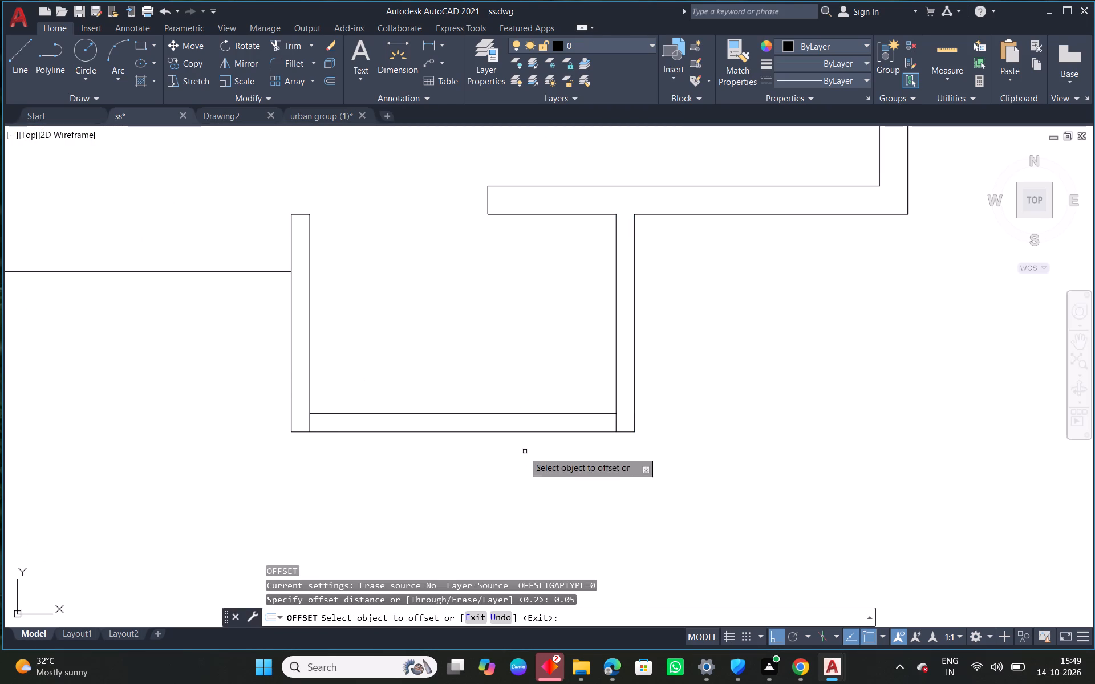
scroll(496, 417, "up", 1)
left_click(508, 409)
left_click(514, 412)
left_click(509, 424)
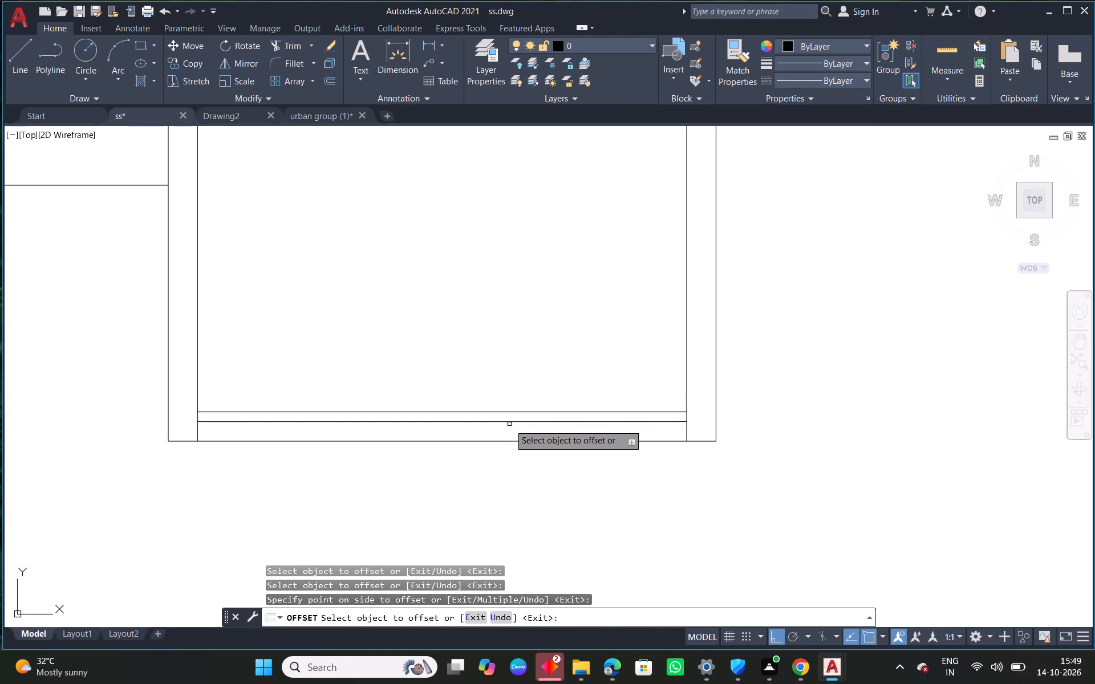
left_click(516, 421)
left_click(512, 435)
right_click(512, 433)
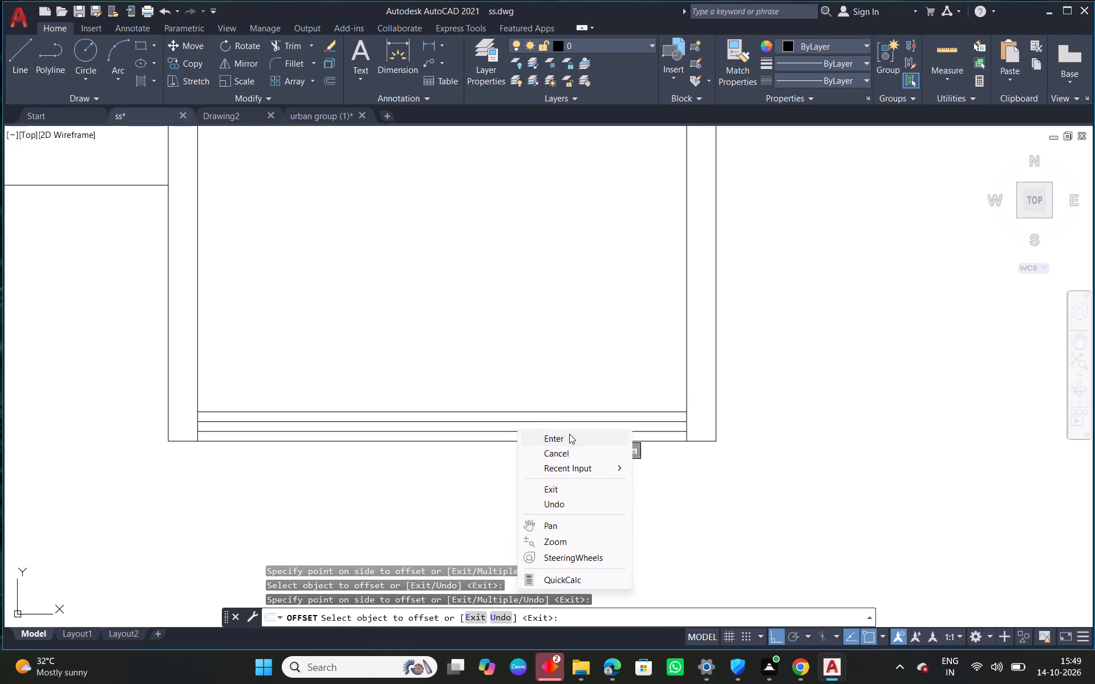
left_click(569, 437)
Assign the two middle railing lines at the balcony's bottom edge to the blue layer.
scroll(552, 441, "up", 2)
left_click(559, 386)
left_click(530, 421)
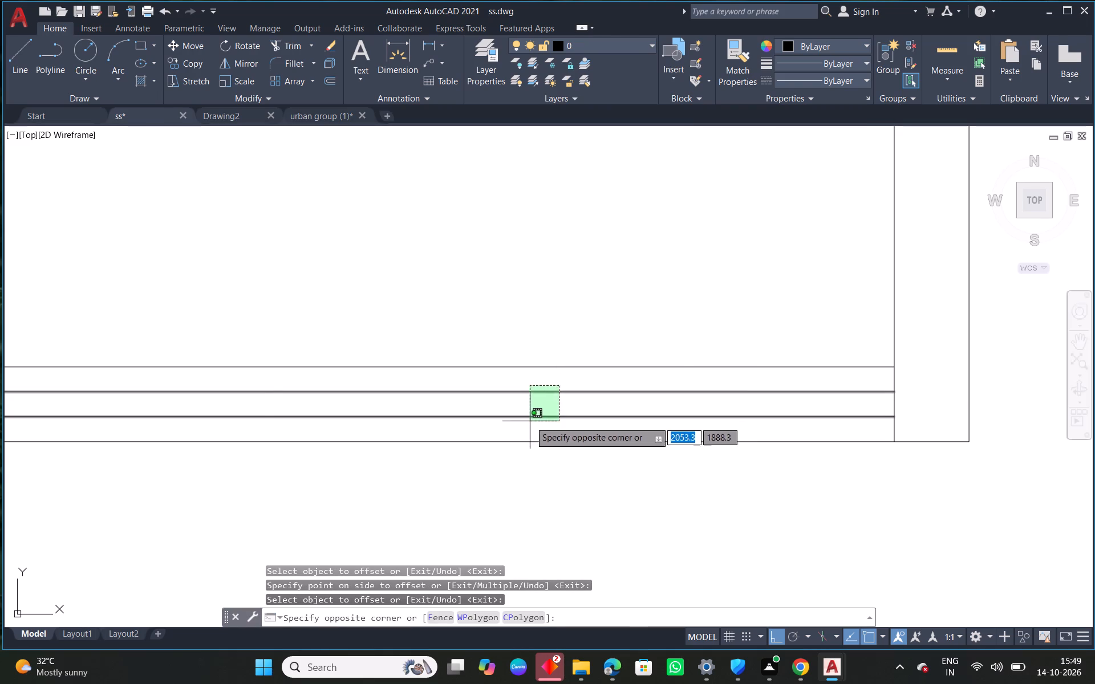
left_click(614, 46)
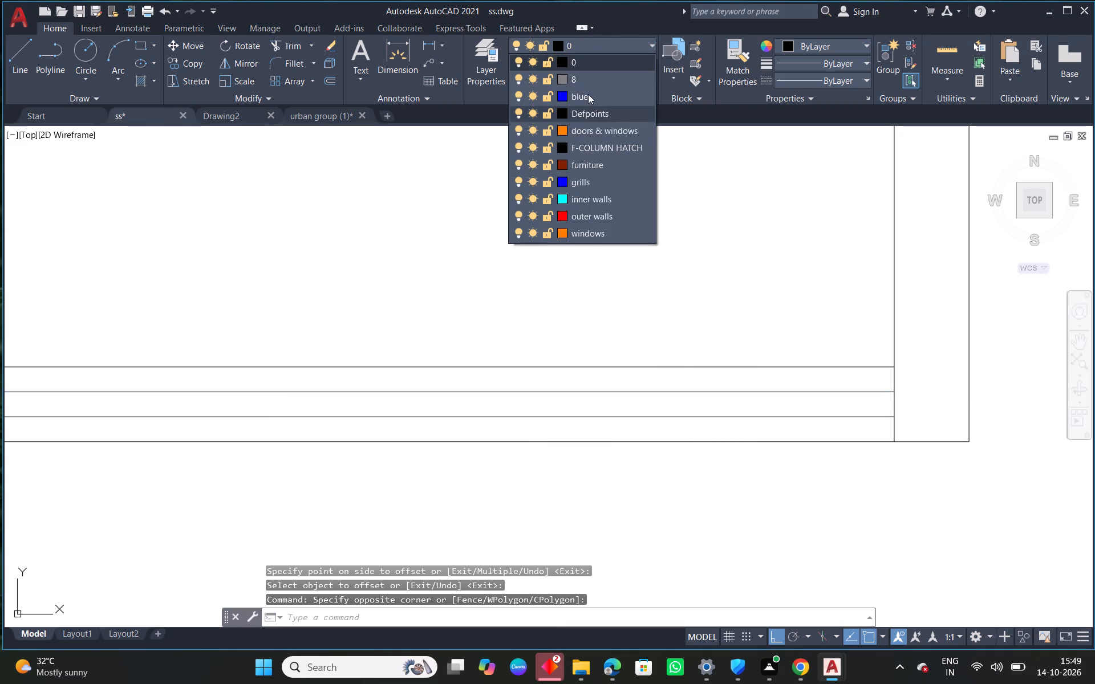
left_click(588, 91)
scroll(647, 290, "down", 5)
key("Escape")
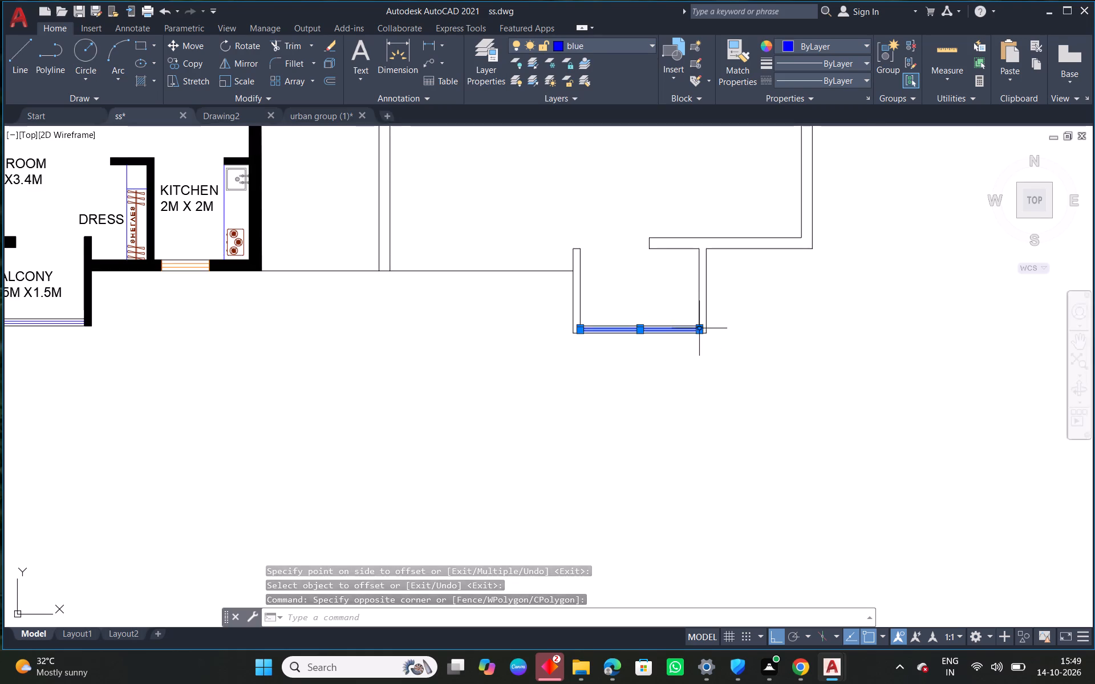
Offset the inner top wall line of the lower-right bedroom outward by 0.23.
middle_click_drag(697, 328, 658, 418)
scroll(658, 421, "down", 1)
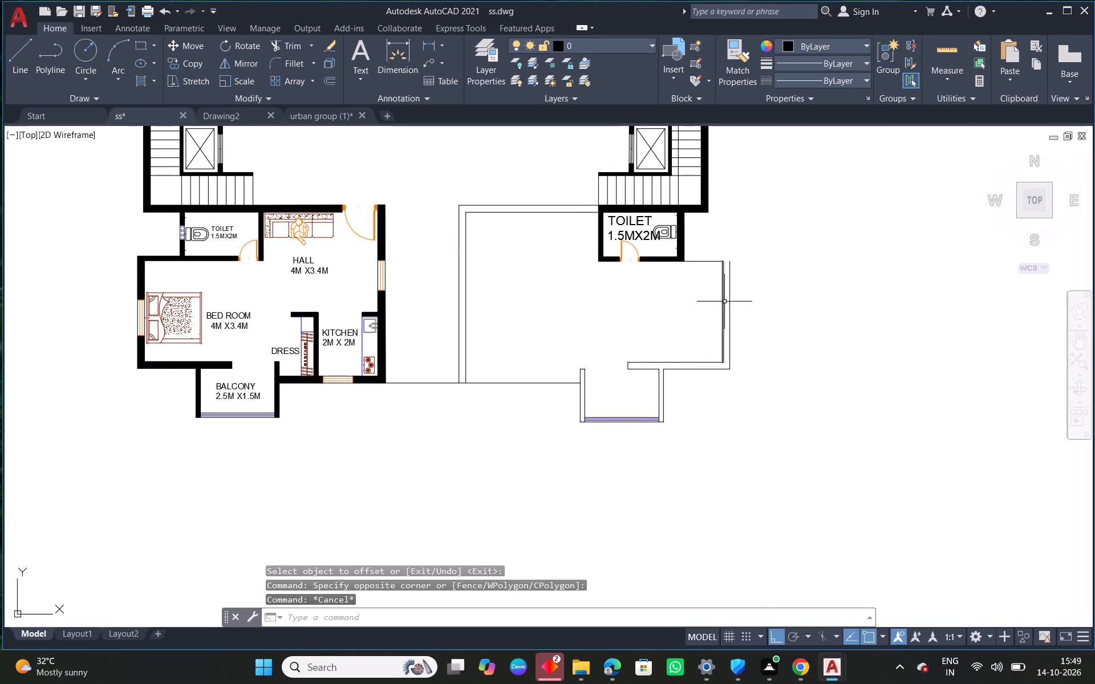
scroll(713, 222, "up", 1)
type("O")
key("space")
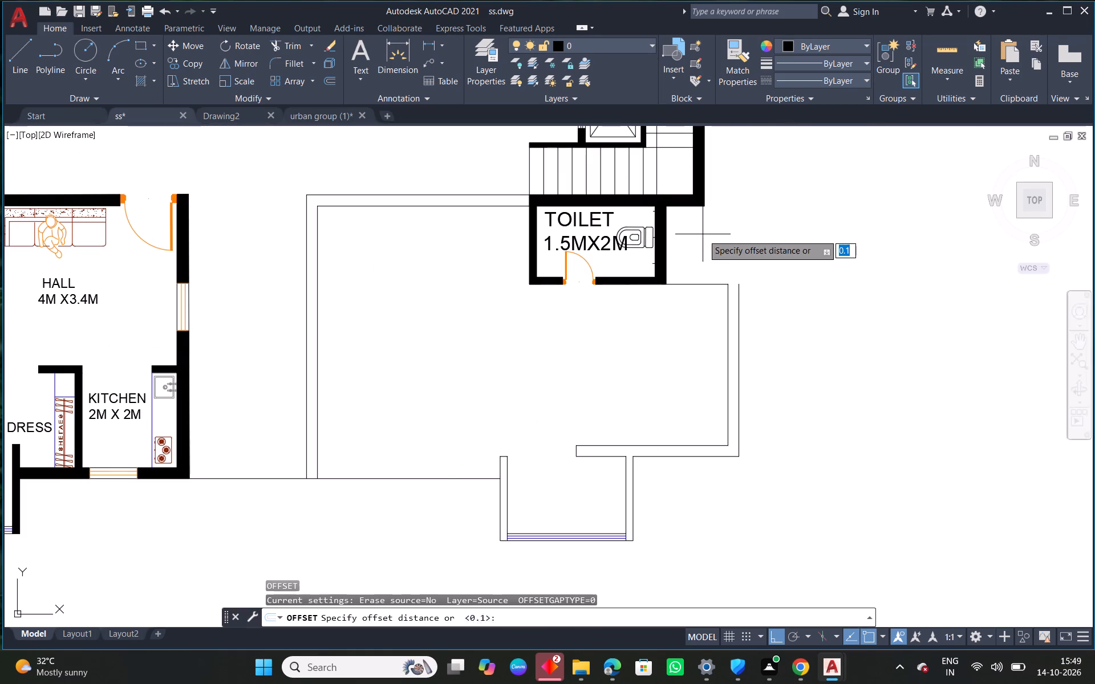
type("0.23")
key("Return")
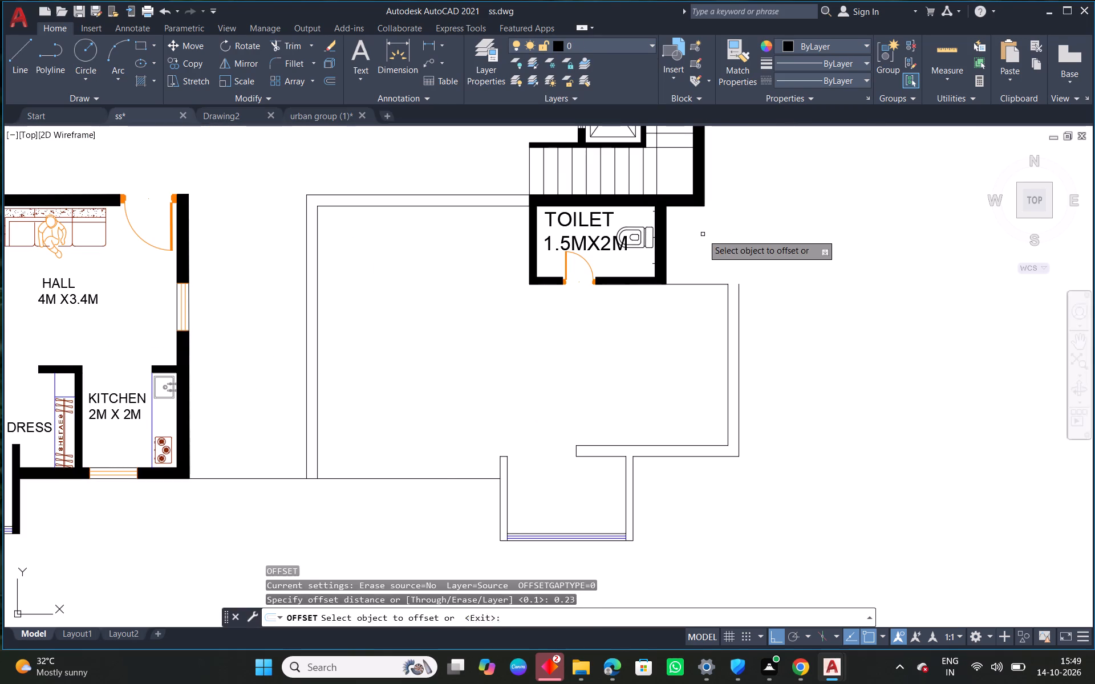
left_click(703, 286)
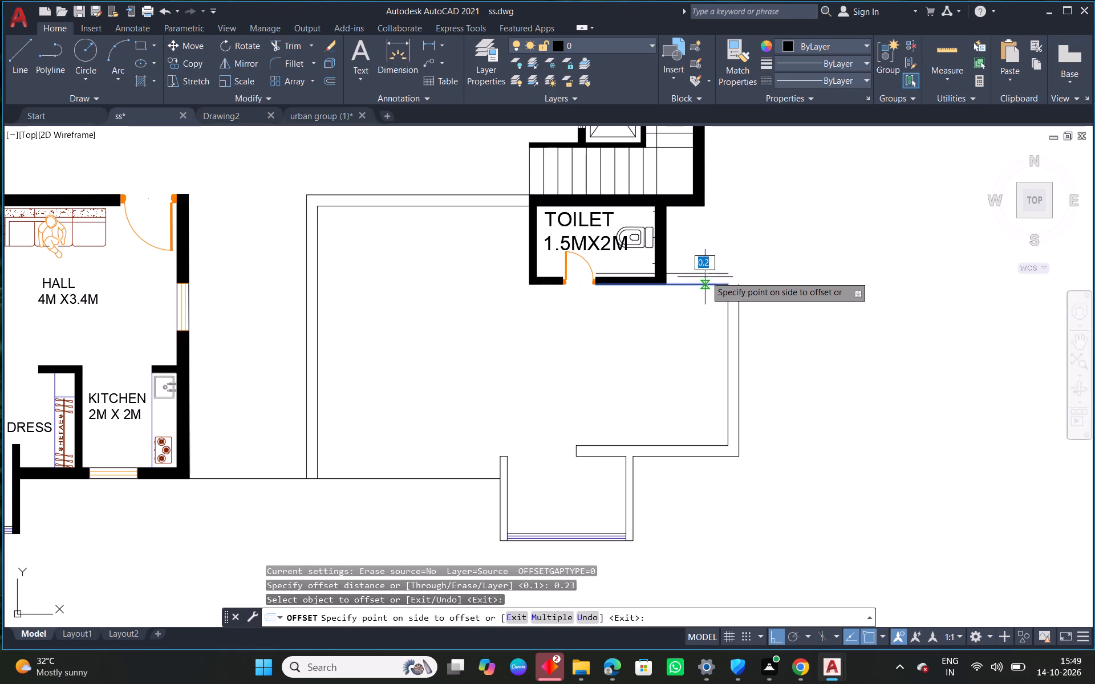
left_click(708, 268)
right_click(708, 261)
left_click(769, 271)
Fillet the bedroom's new outer top line with its outer right wall line to close the upper-right corner.
scroll(725, 285, "up", 3)
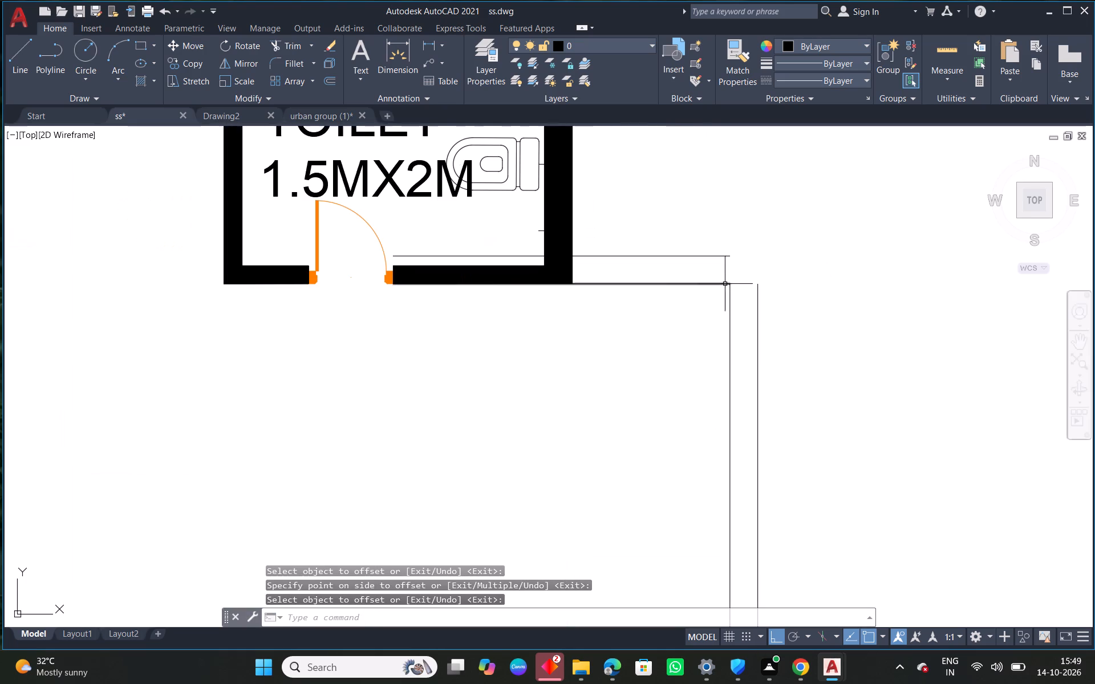
middle_click_drag(670, 307, 700, 344)
right_click(666, 234)
left_click(729, 257)
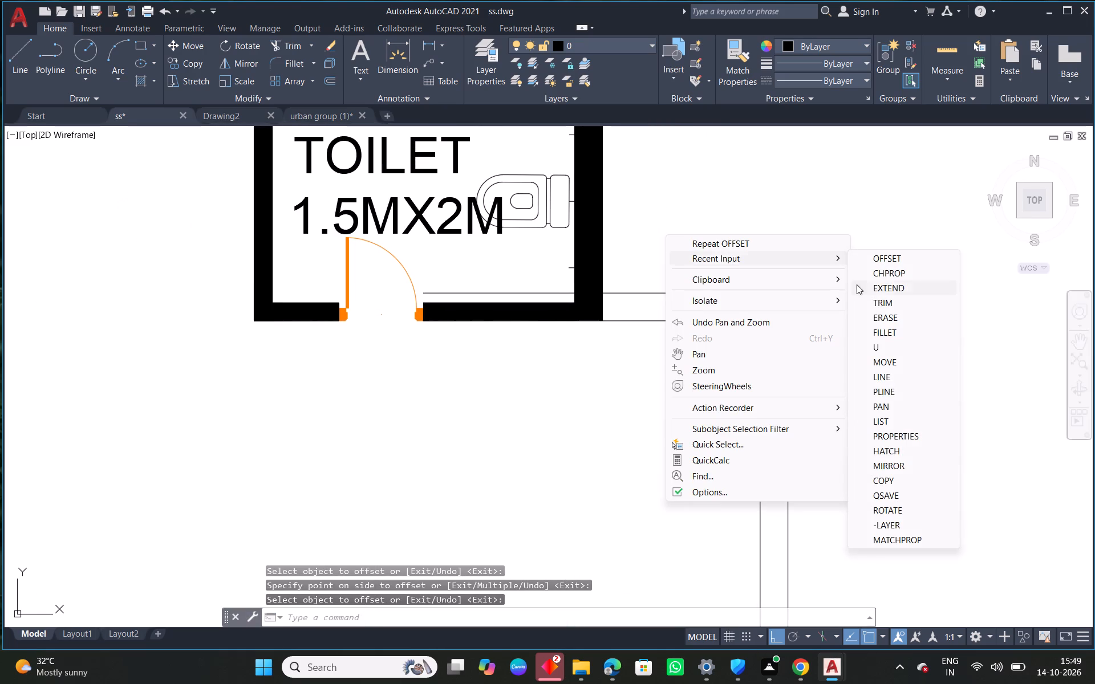
left_click(894, 332)
left_click(746, 291)
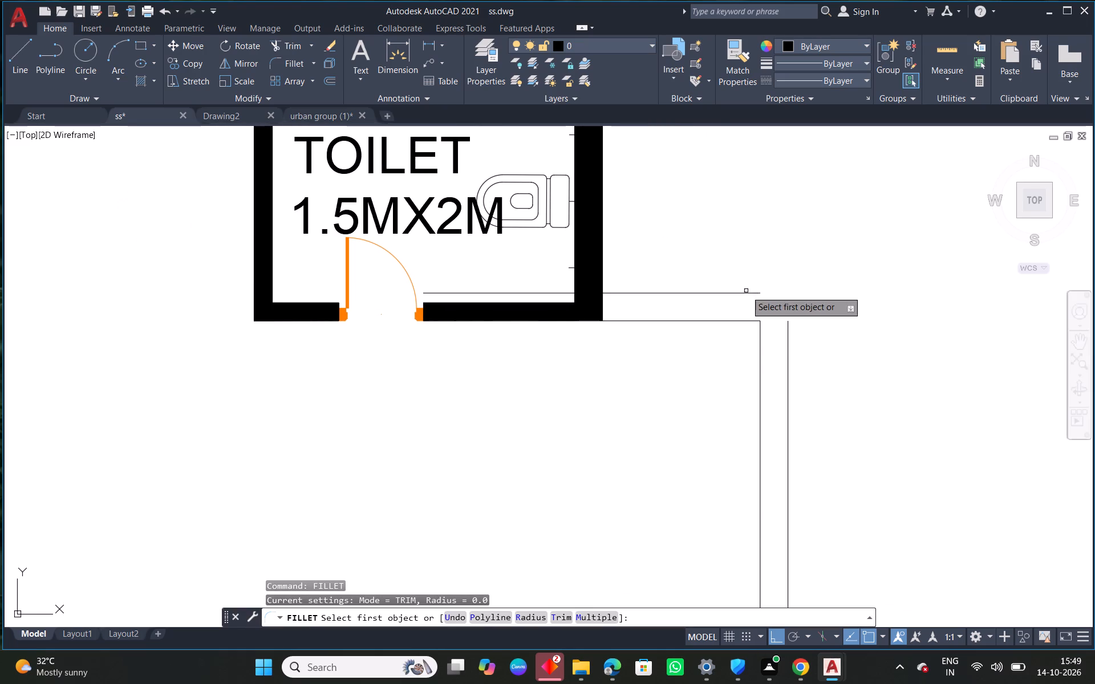
left_click(789, 340)
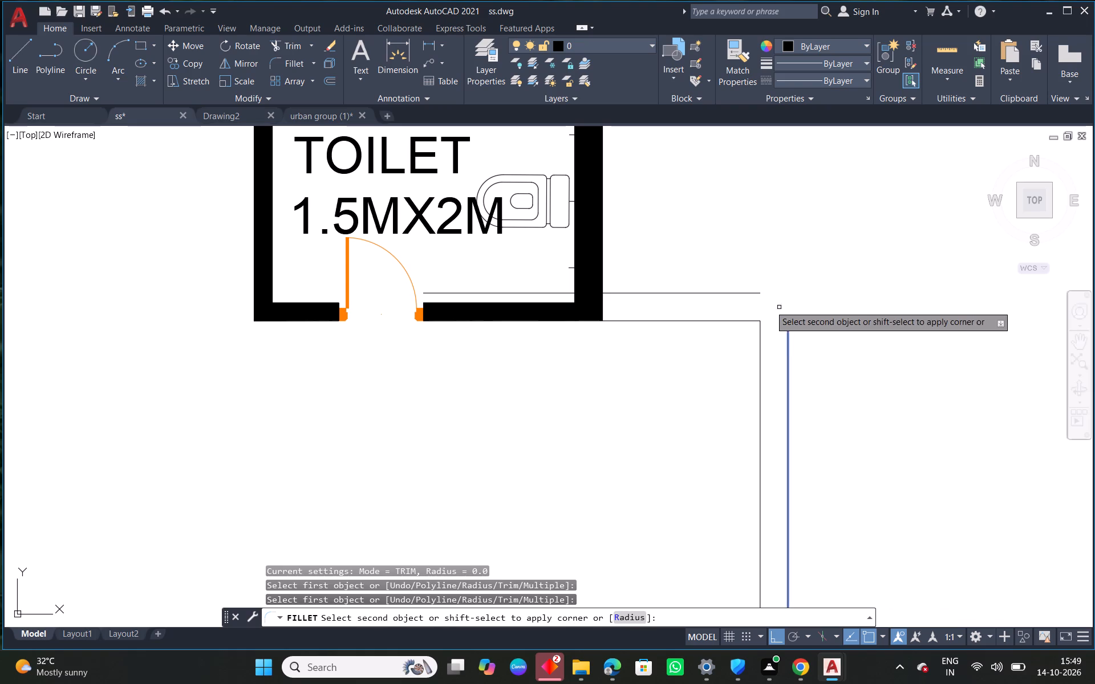
left_click(757, 294)
right_click(737, 233)
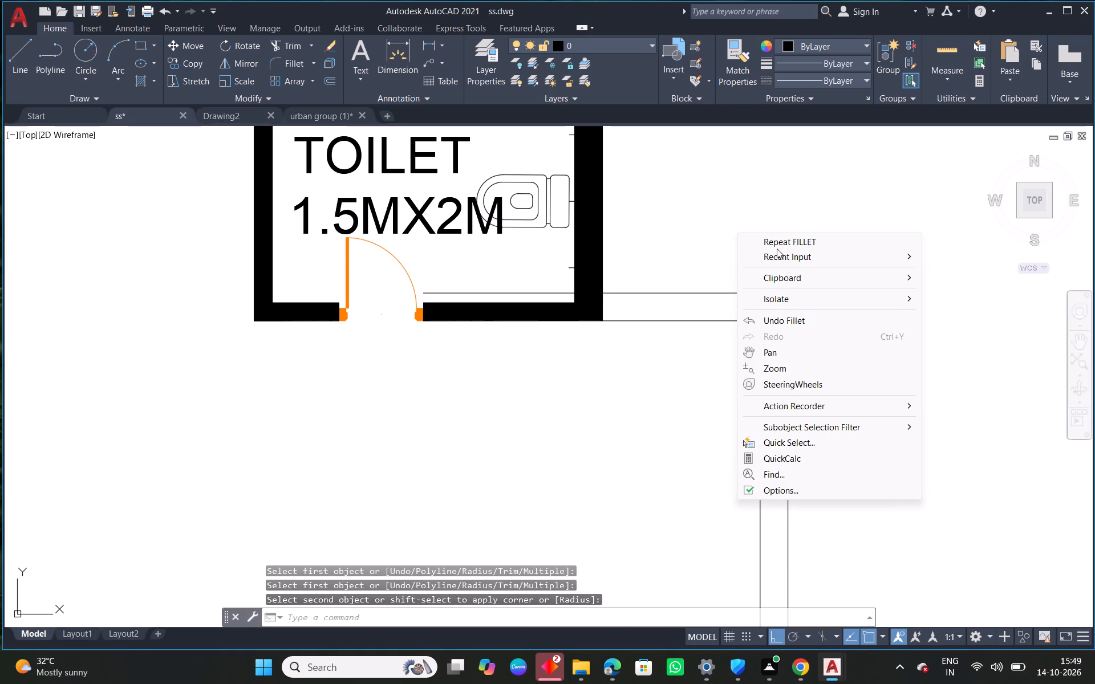
key("Escape")
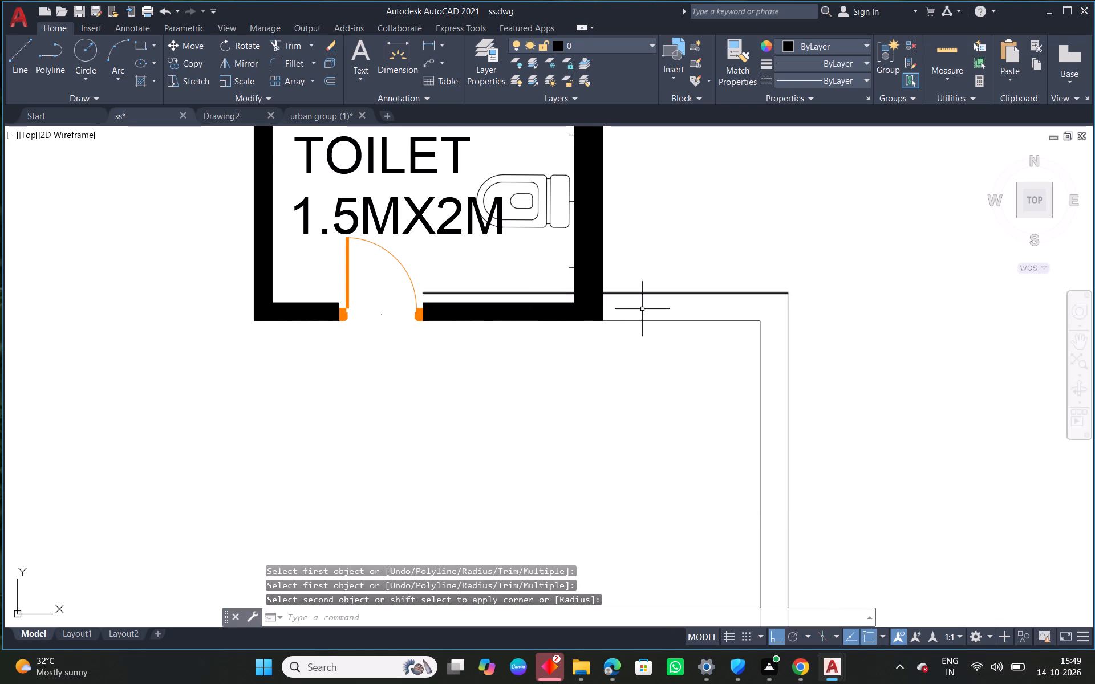
Trim the part of the bedroom's outer top line that runs inside the lower-right toilet.
scroll(642, 309, "up", 1)
type("TR")
key("space")
key("space")
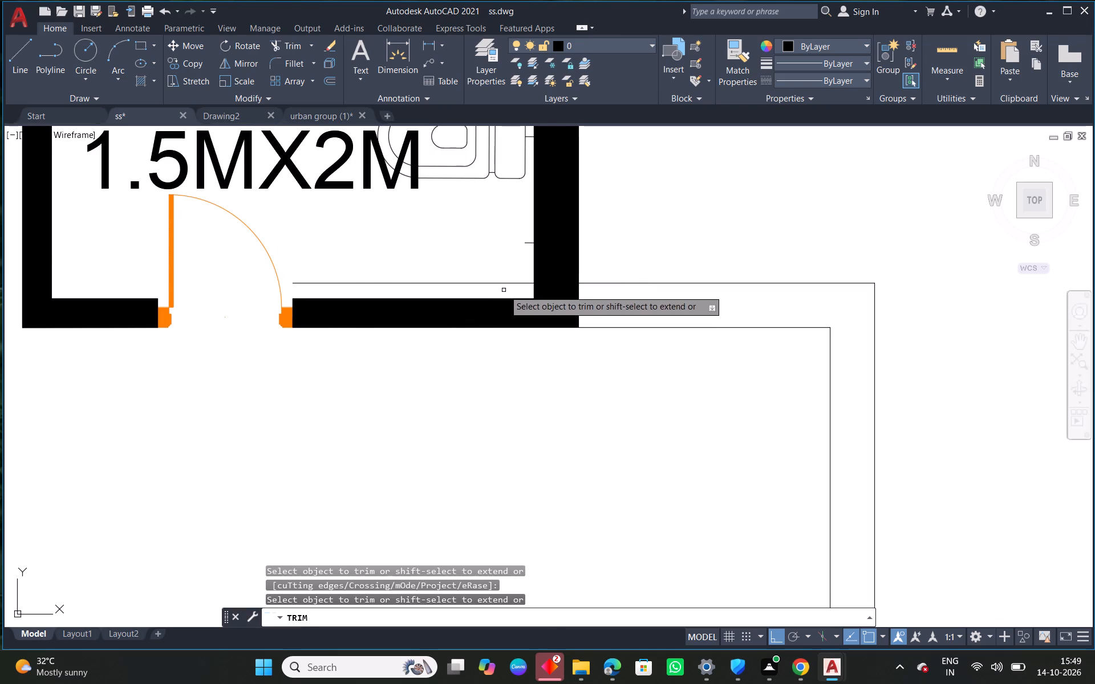
left_click(521, 283)
key("Escape")
Examine the whole floor plan, comparing the unfinished lower-right flat with the completed flats.
scroll(678, 317, "down", 3)
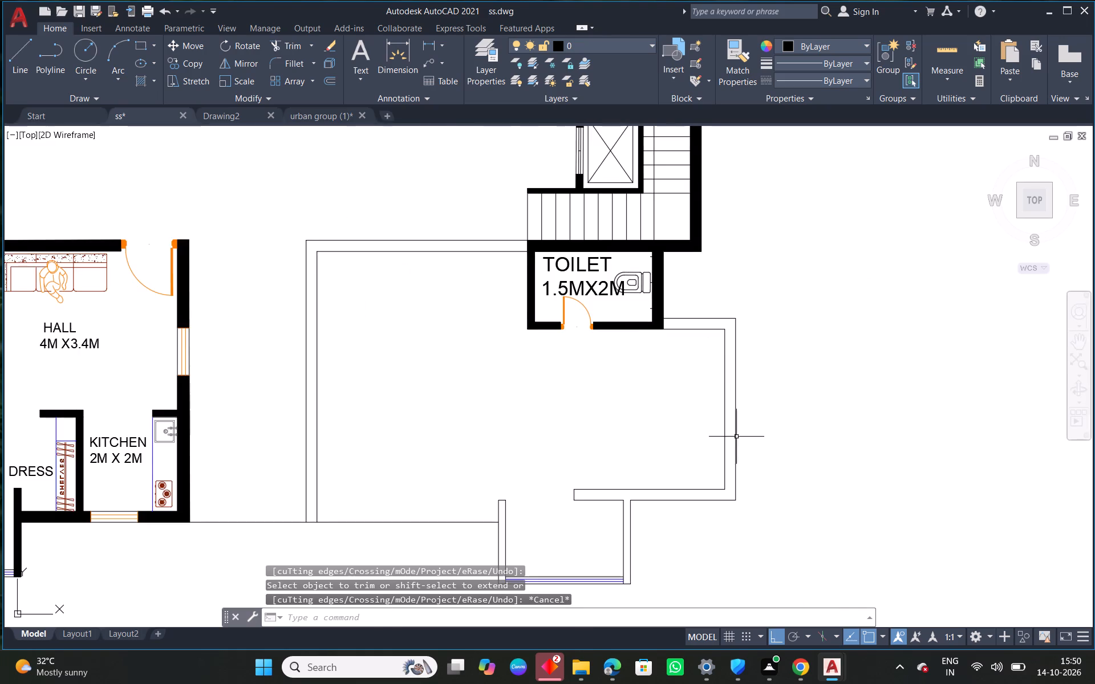
middle_click_drag(753, 457, 798, 410)
scroll(800, 409, "down", 2)
scroll(475, 414, "up", 1)
middle_click_drag(791, 441, 715, 527)
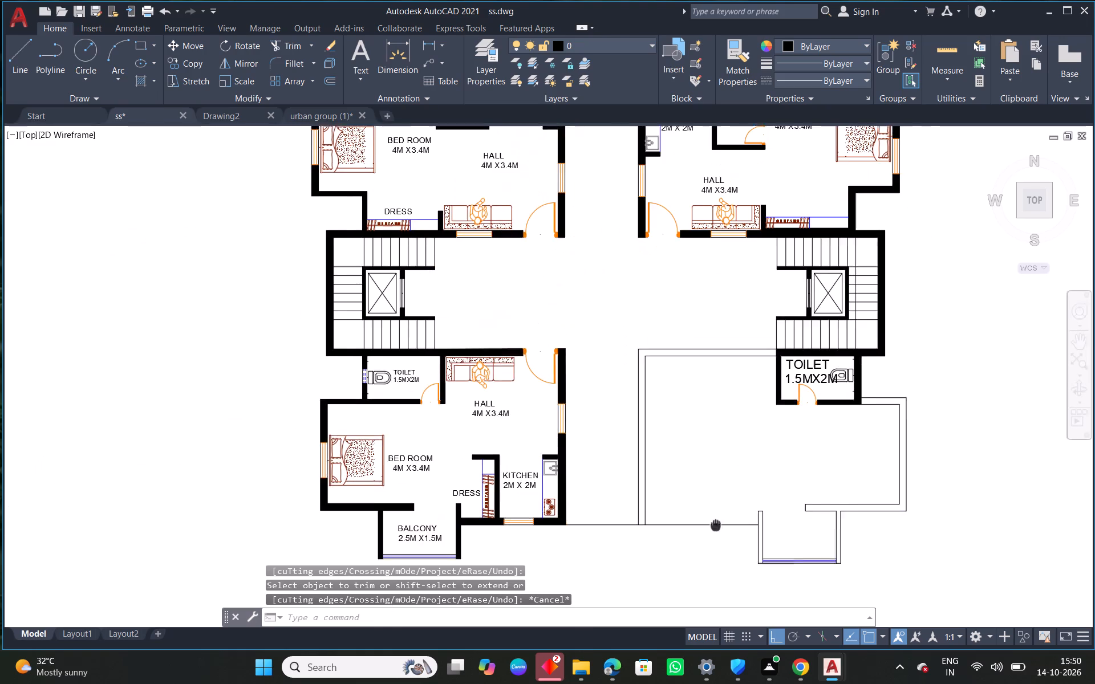
middle_click_drag(715, 527, 715, 533)
scroll(728, 508, "up", 1)
scroll(746, 470, "down", 2)
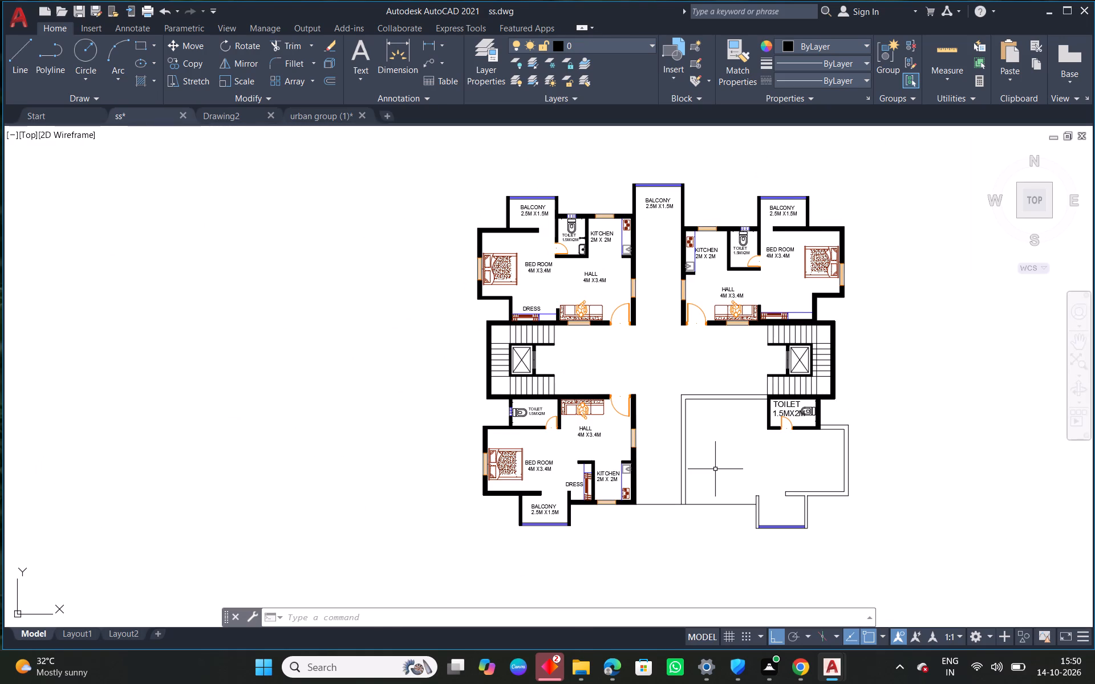
middle_click_drag(838, 428, 758, 397)
Offset the outer bottom wall line of the lower-right hall inward by 0.23.
scroll(682, 460, "up", 1)
middle_click_drag(645, 488, 691, 438)
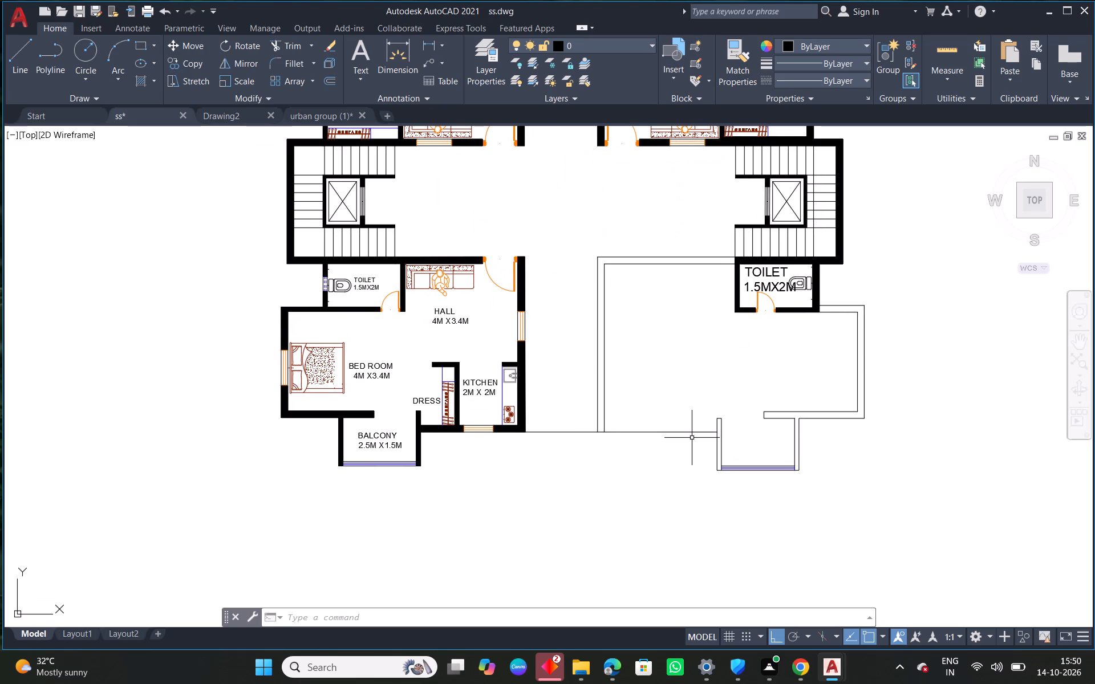
type("O")
key("space")
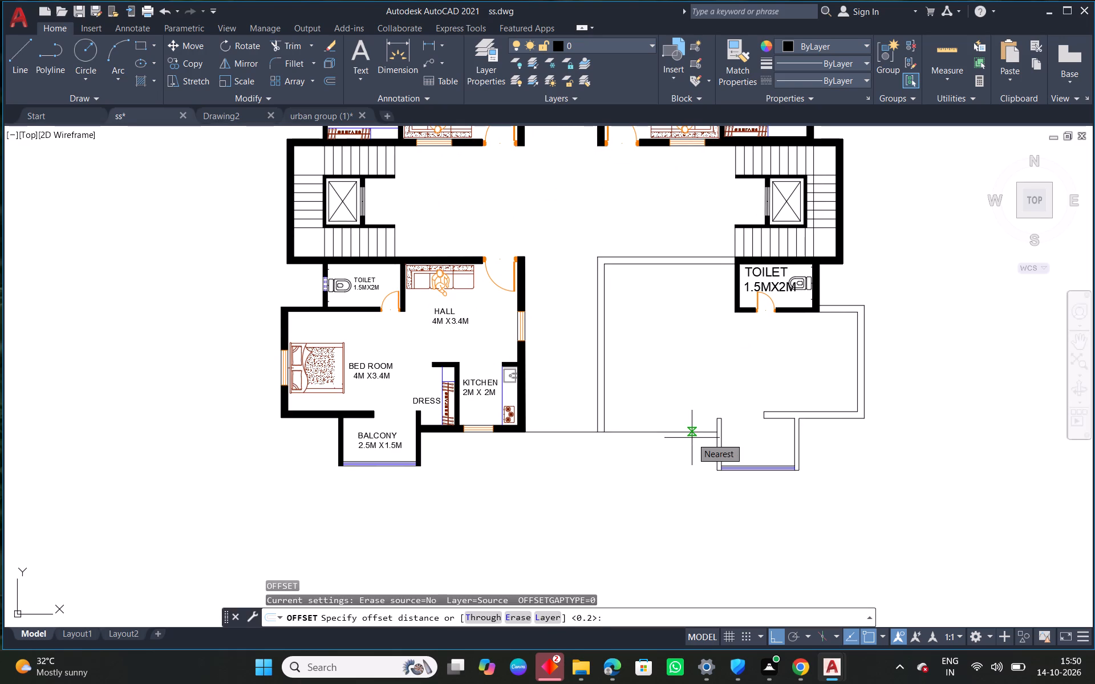
type("0.23")
key("Return")
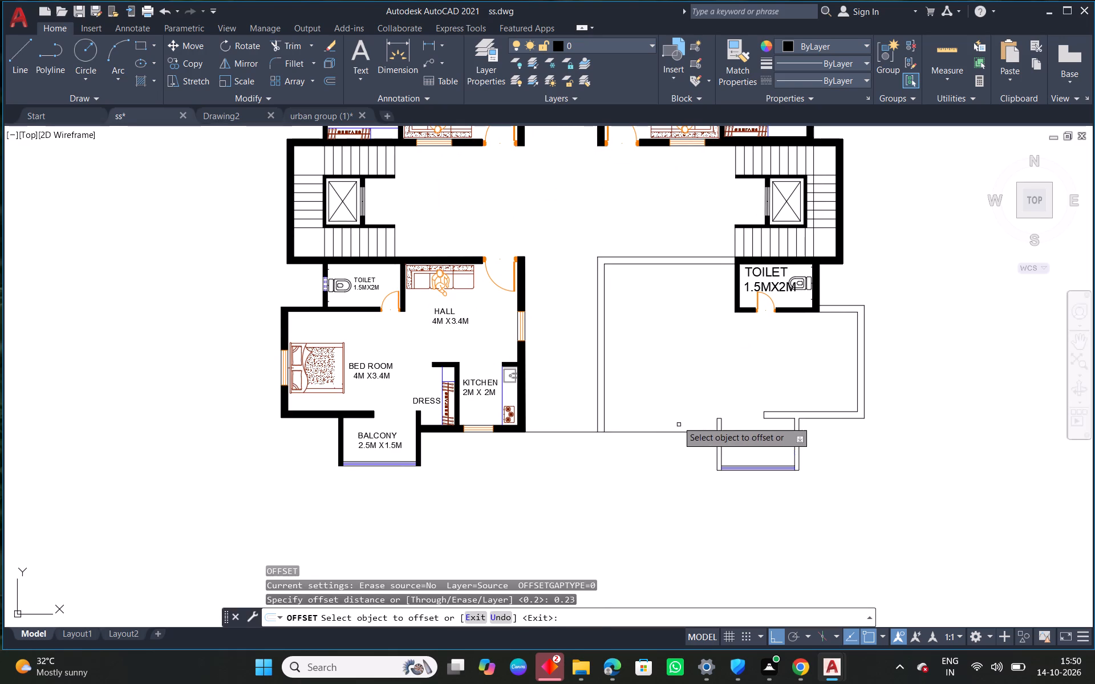
left_click(672, 433)
left_click(673, 411)
right_click(673, 411)
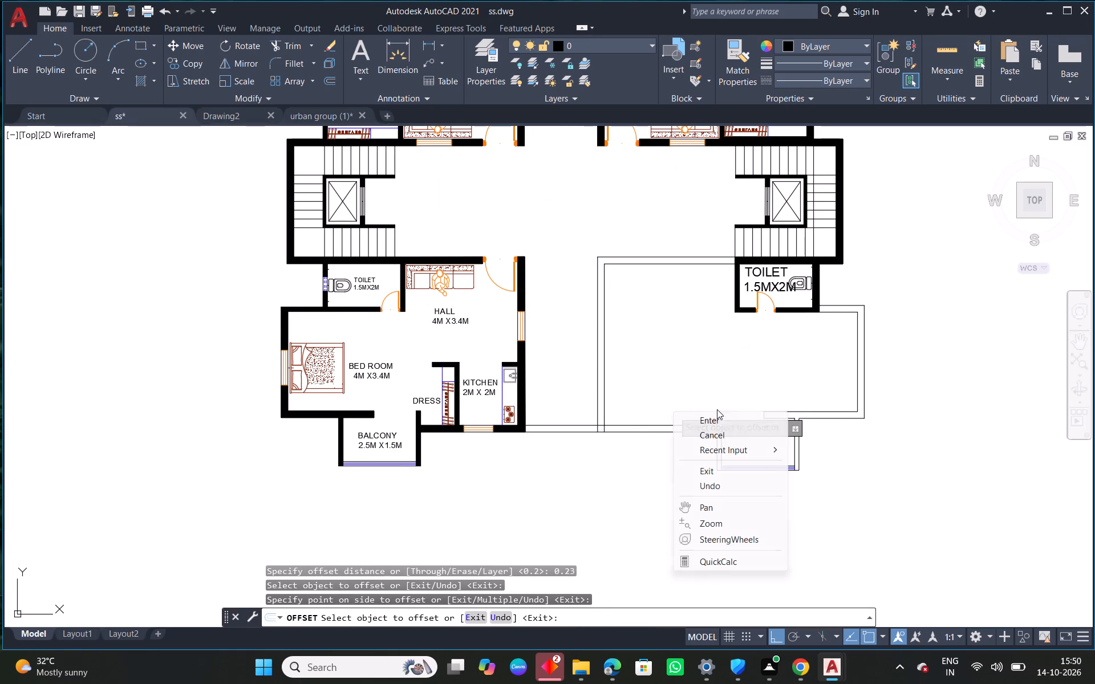
left_click(722, 414)
Trim the crossing inner wall lines at the lower-left corner of the lower-right hall.
scroll(564, 438, "up", 2)
scroll(662, 415, "up", 3)
middle_click_drag(710, 368, 652, 325)
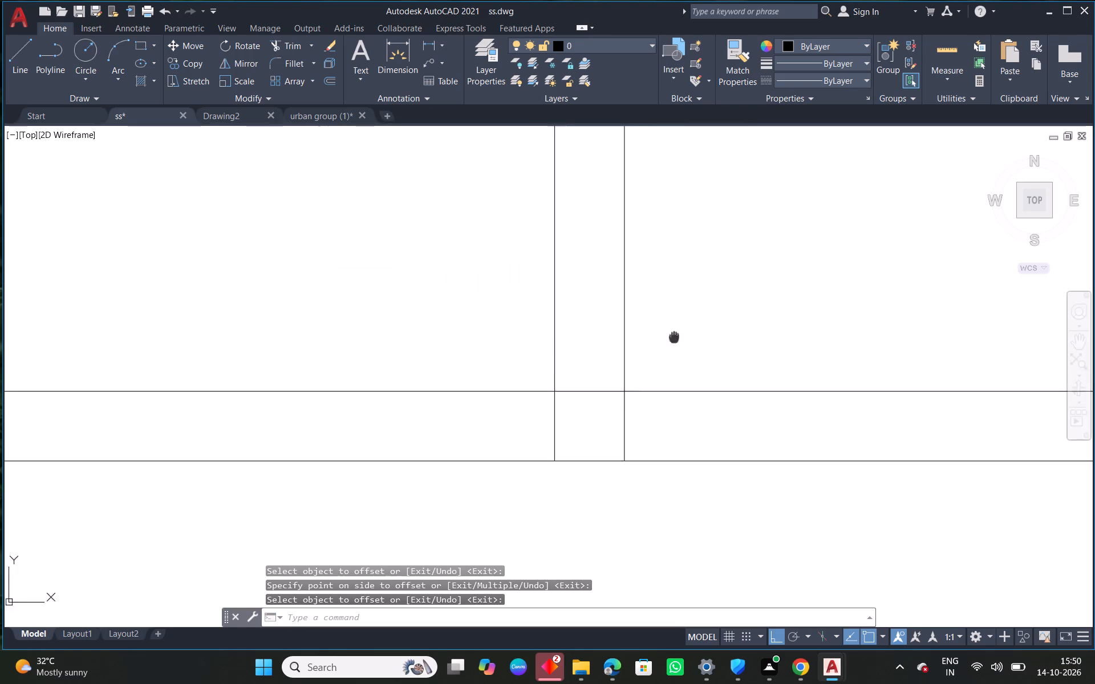
middle_click_drag(652, 325, 571, 286)
right_click(565, 277)
left_click(632, 299)
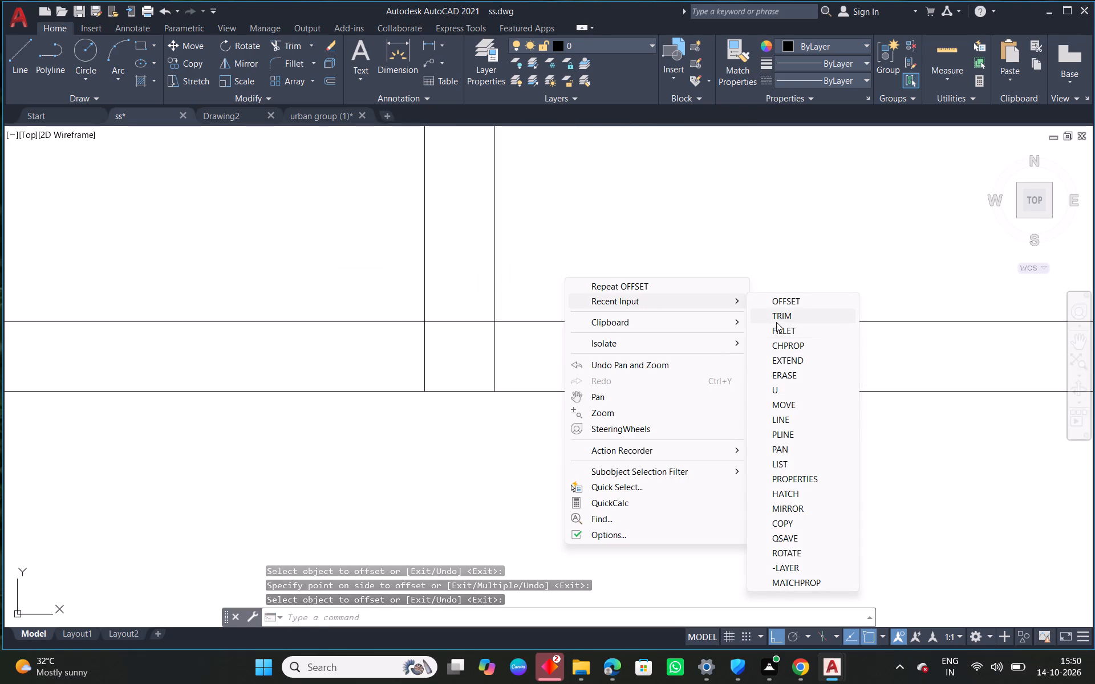
left_click(780, 319)
left_click_drag(461, 341, 461, 281)
left_click_drag(470, 342, 502, 338)
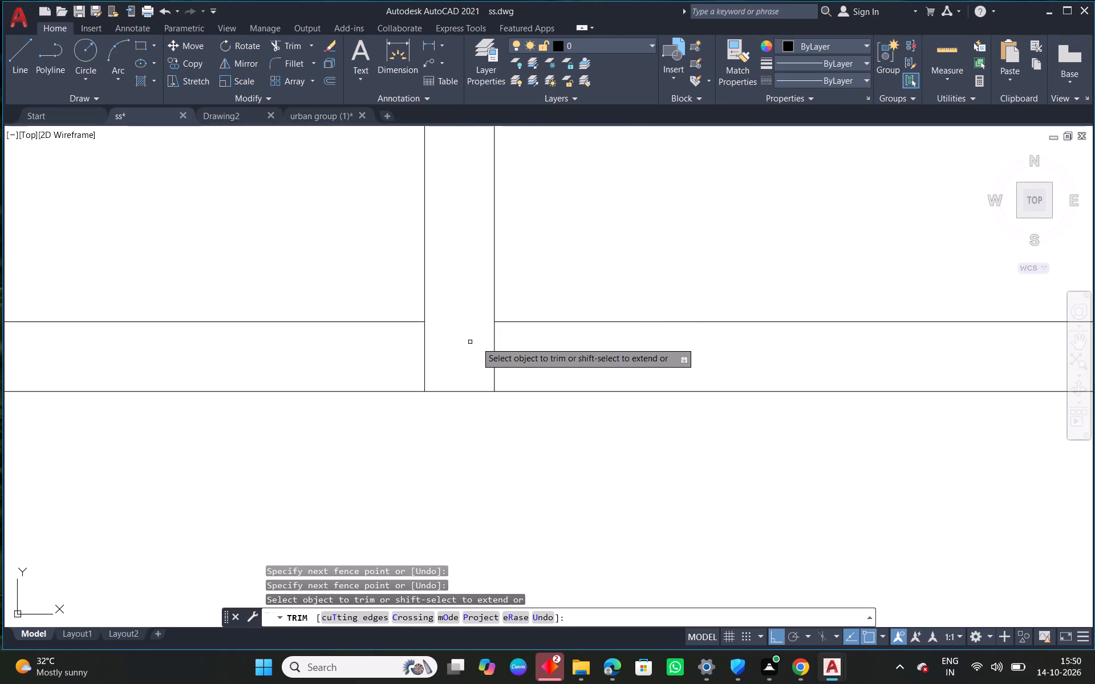
left_click_drag(502, 338, 542, 336)
right_click(542, 336)
left_click(600, 349)
Copy the window in the upper-right hall's bottom wall straight down into the lower-right hall's top wall.
scroll(414, 329, "down", 3)
middle_click_drag(417, 422, 480, 435)
scroll(417, 373, "down", 2)
middle_click_drag(530, 341, 484, 420)
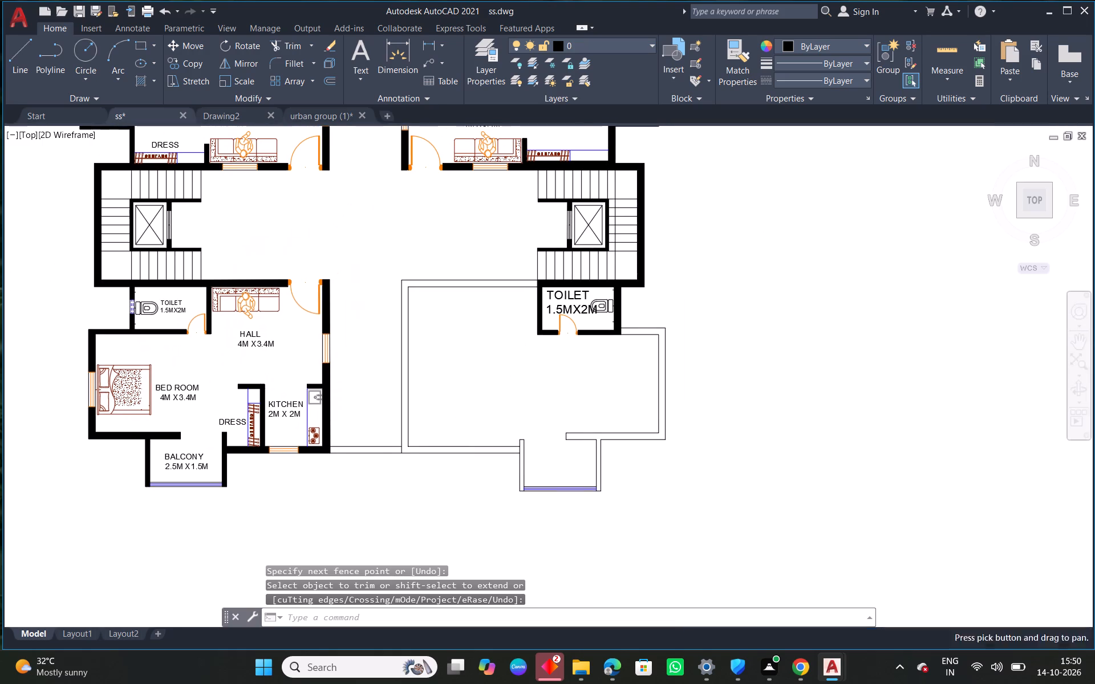
middle_click_drag(513, 303, 513, 355)
scroll(502, 218, "up", 2)
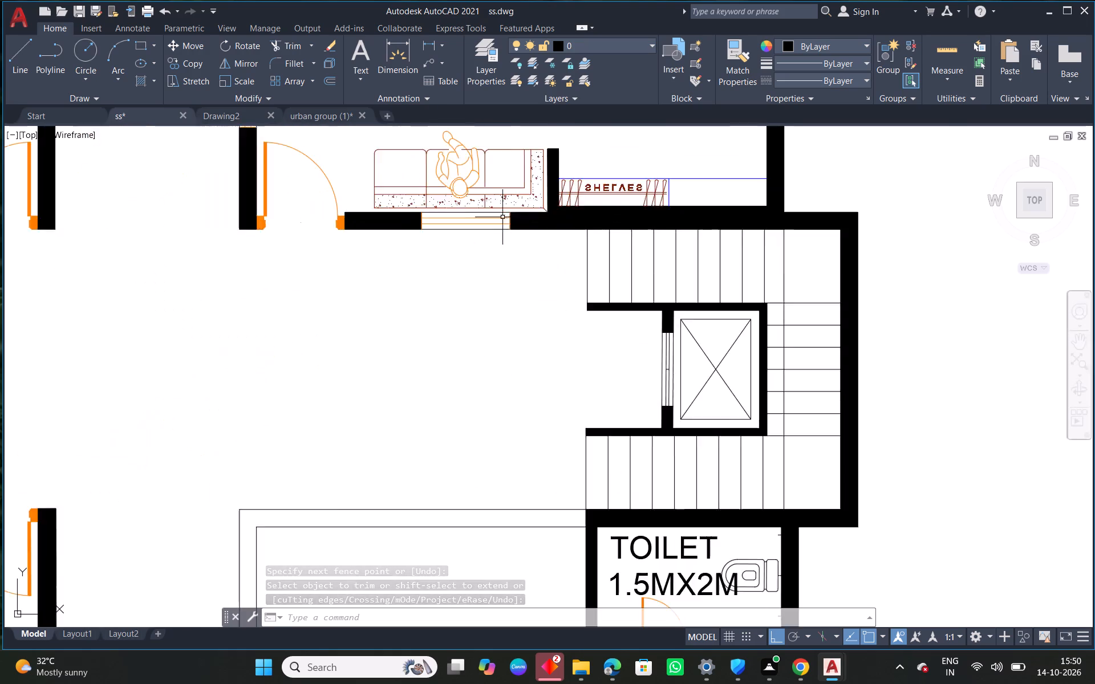
scroll(502, 216, "up", 3)
left_click(500, 220)
left_click(240, 262)
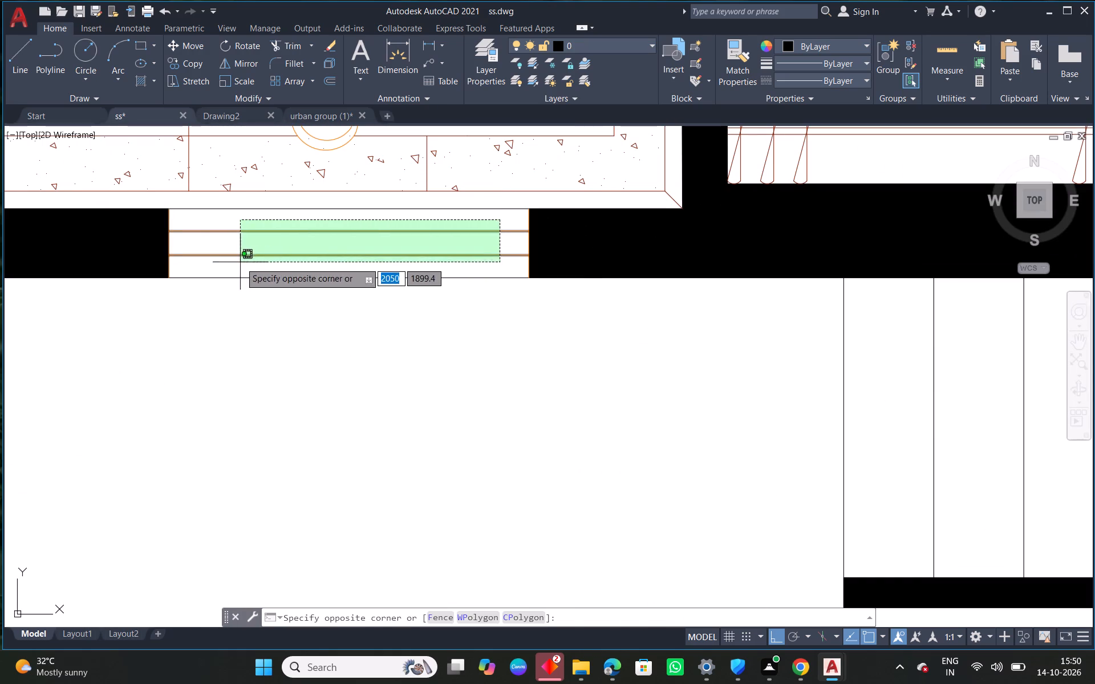
left_click(168, 266)
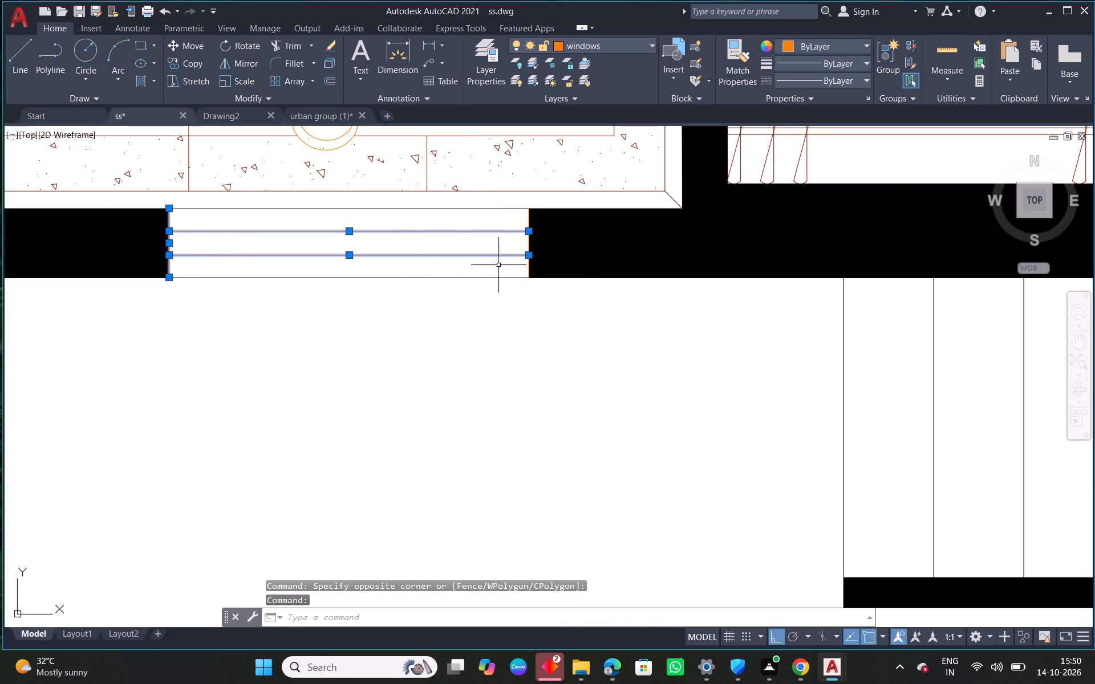
left_click(531, 269)
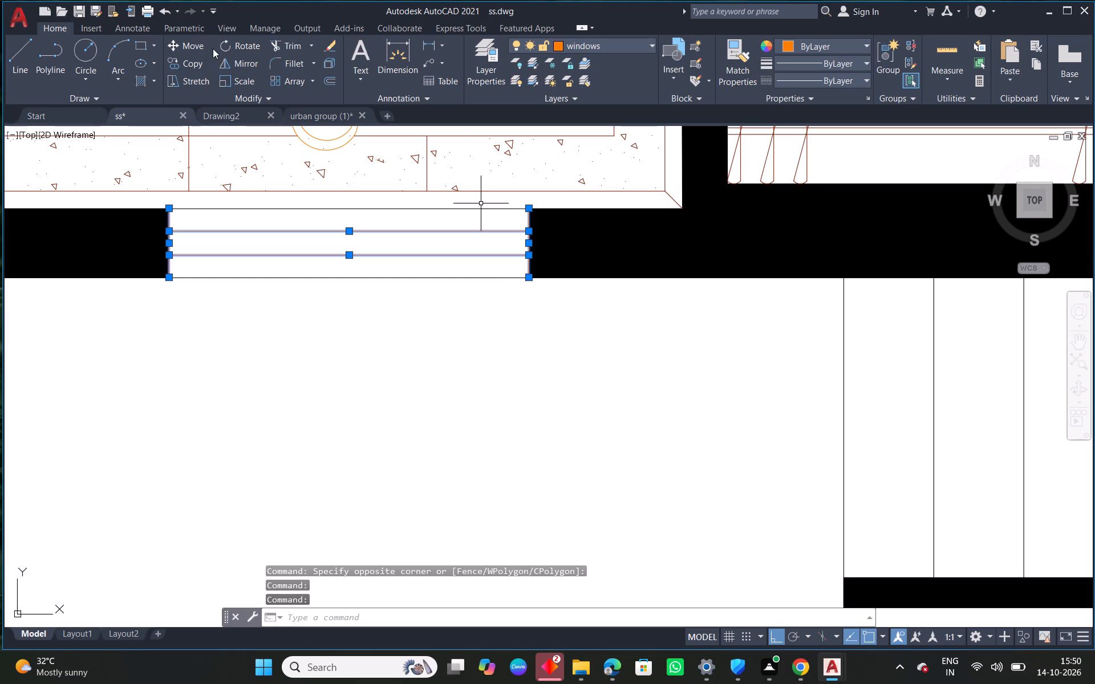
left_click(175, 66)
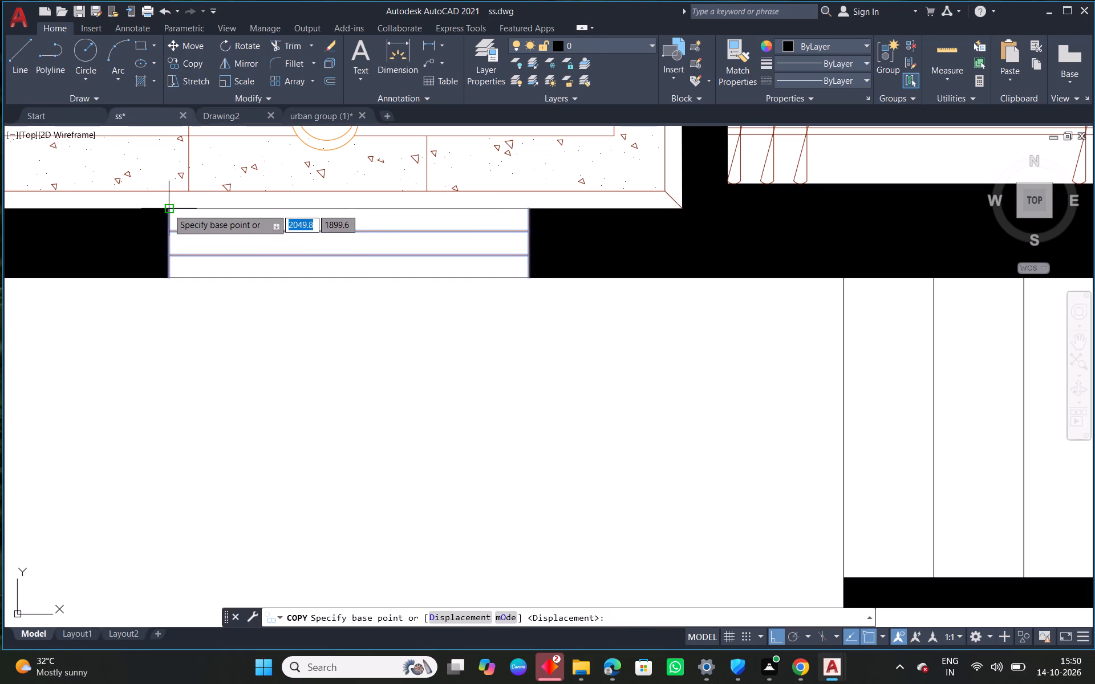
left_click(168, 209)
scroll(164, 275, "down", 3)
middle_click_drag(169, 323, 248, 84)
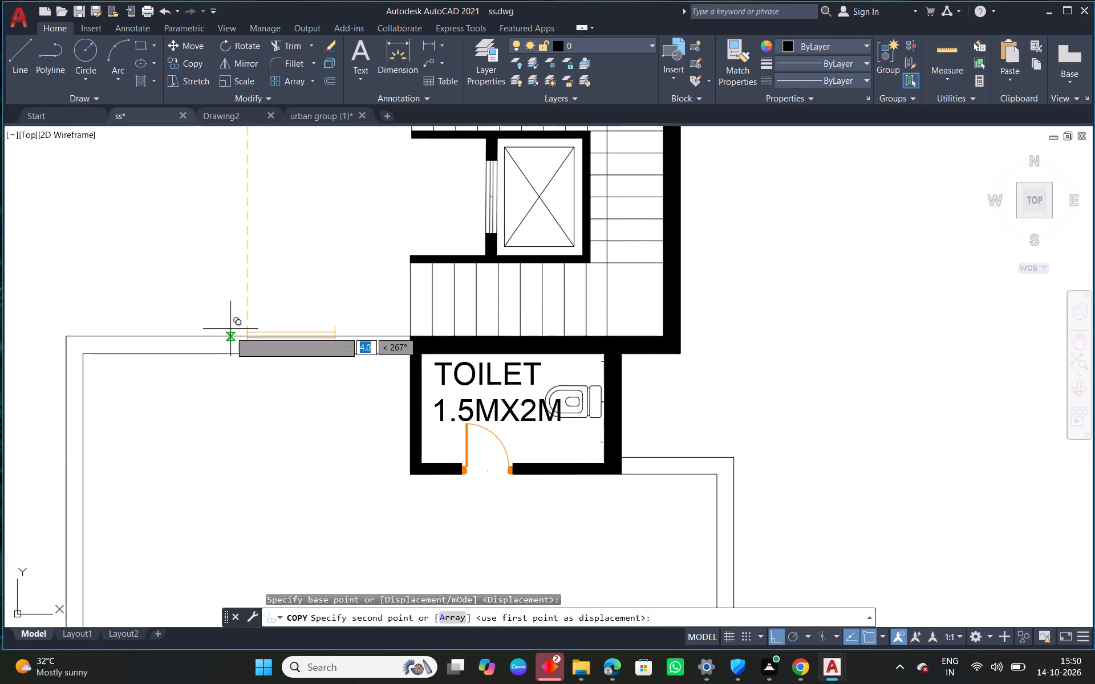
left_click(250, 335)
right_click(252, 332)
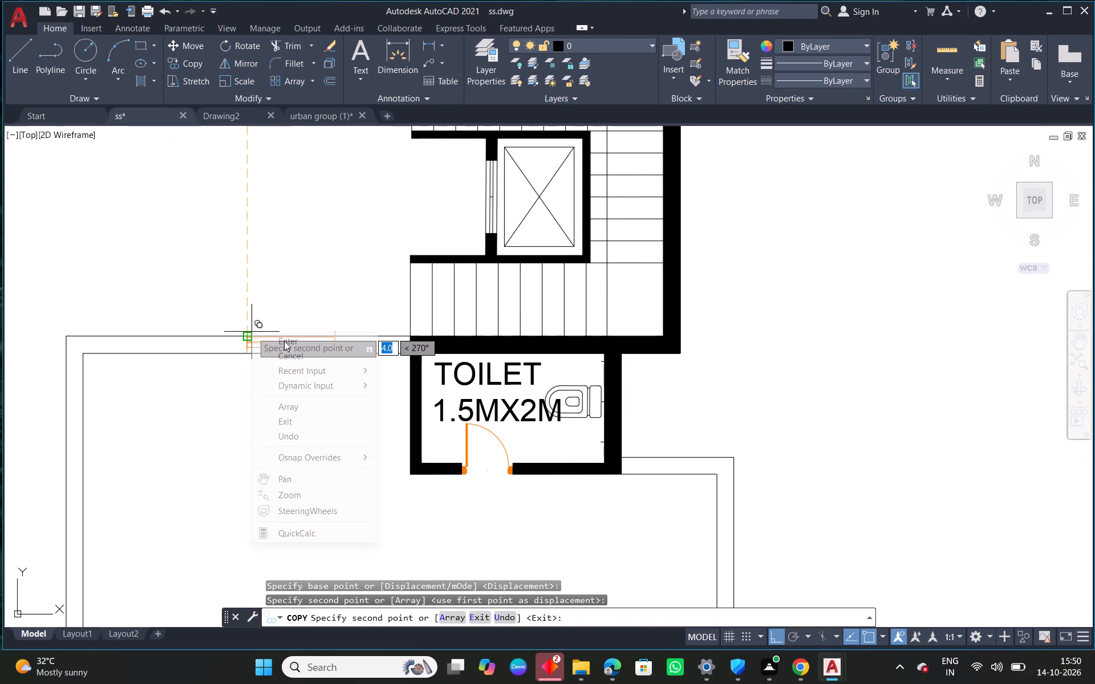
left_click(288, 342)
Mirror the upper-right hall's entrance door across the bottom face of its wall, keeping the original door.
scroll(343, 342, "down", 2)
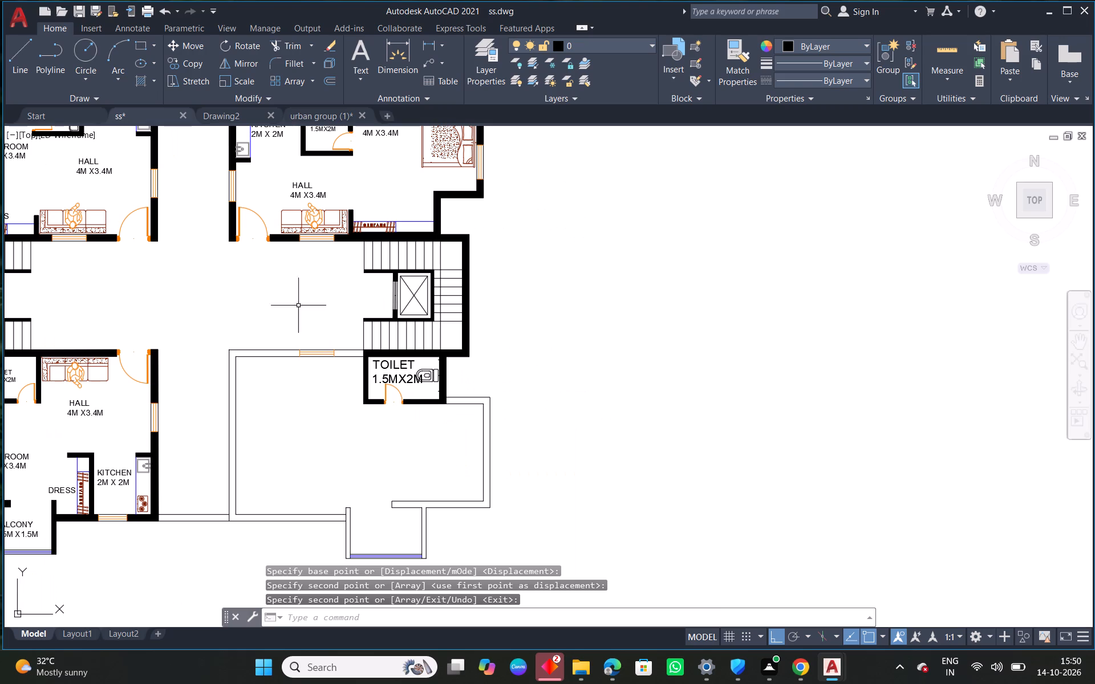
middle_click_drag(298, 290, 330, 395)
scroll(292, 334, "up", 2)
left_click(299, 322)
right_click(317, 268)
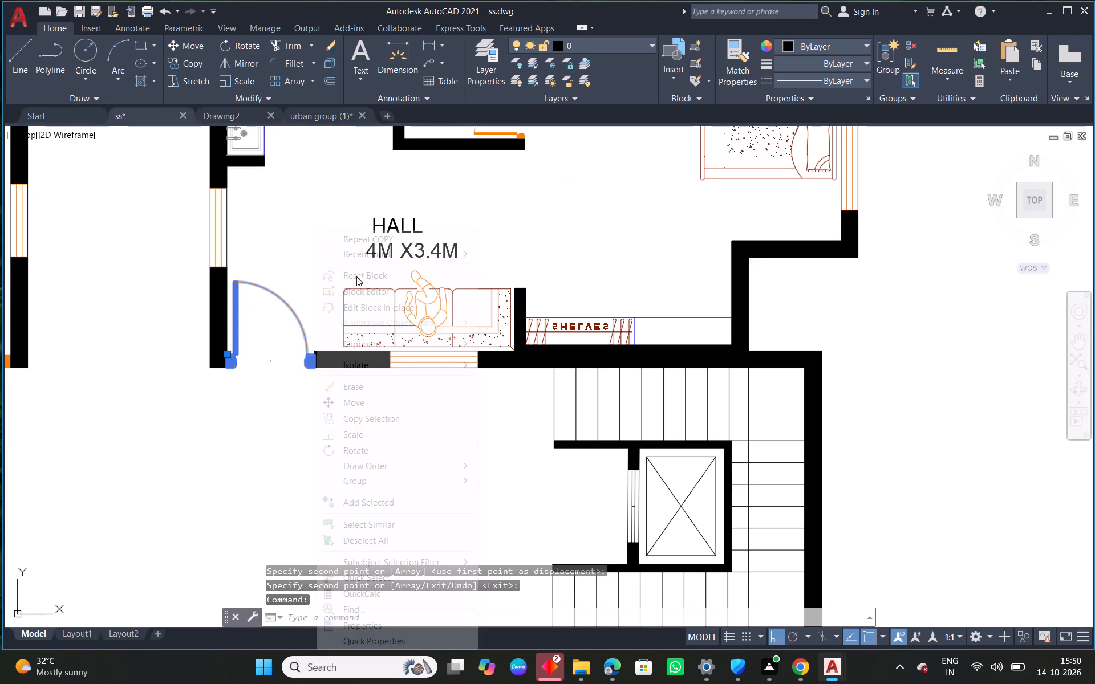
left_click(234, 64)
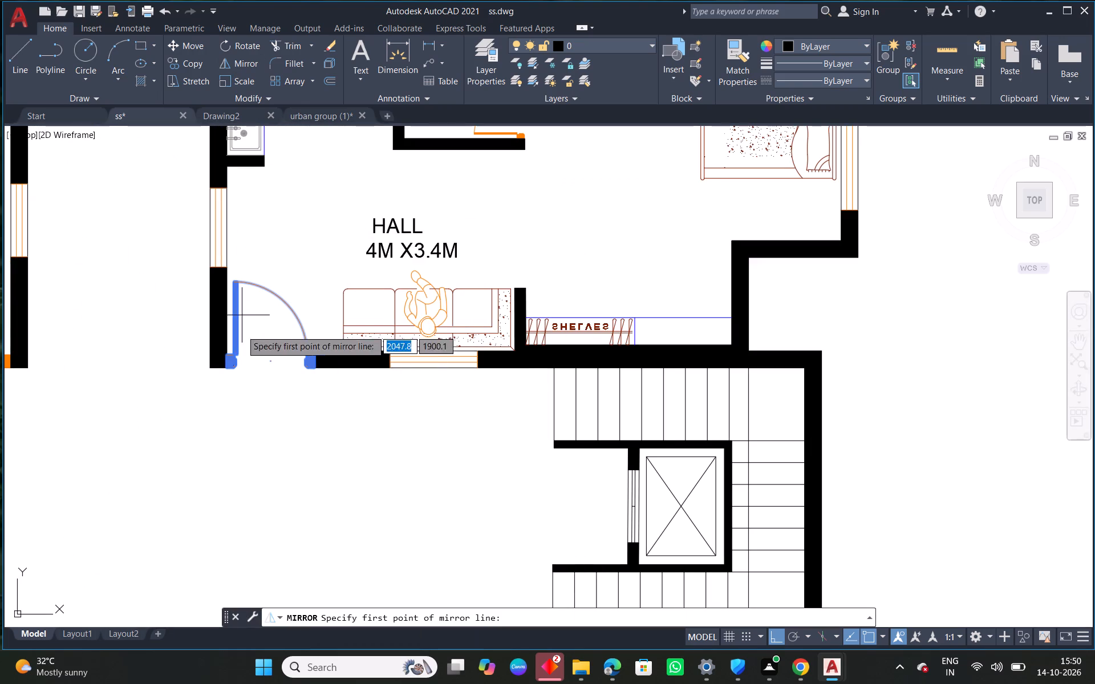
scroll(219, 362, "up", 2)
left_click(229, 359)
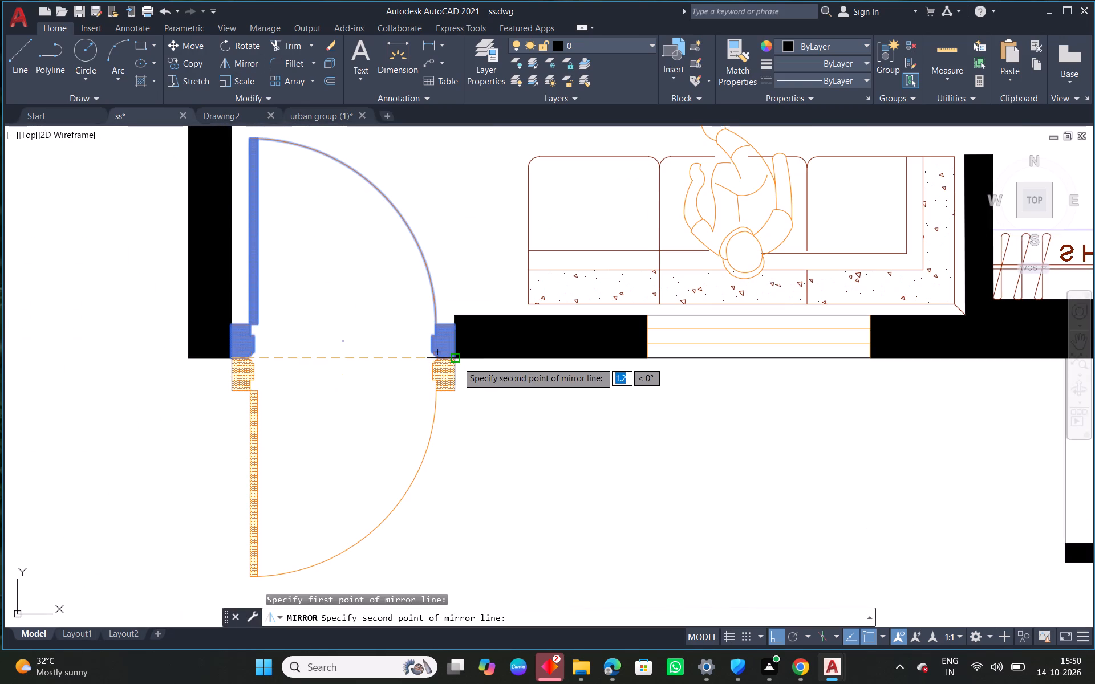
left_click(457, 362)
left_click_drag(481, 410, 458, 361)
Move the mirrored entrance door straight down to the upper-left inner corner of the lower-right hall.
left_click(440, 367)
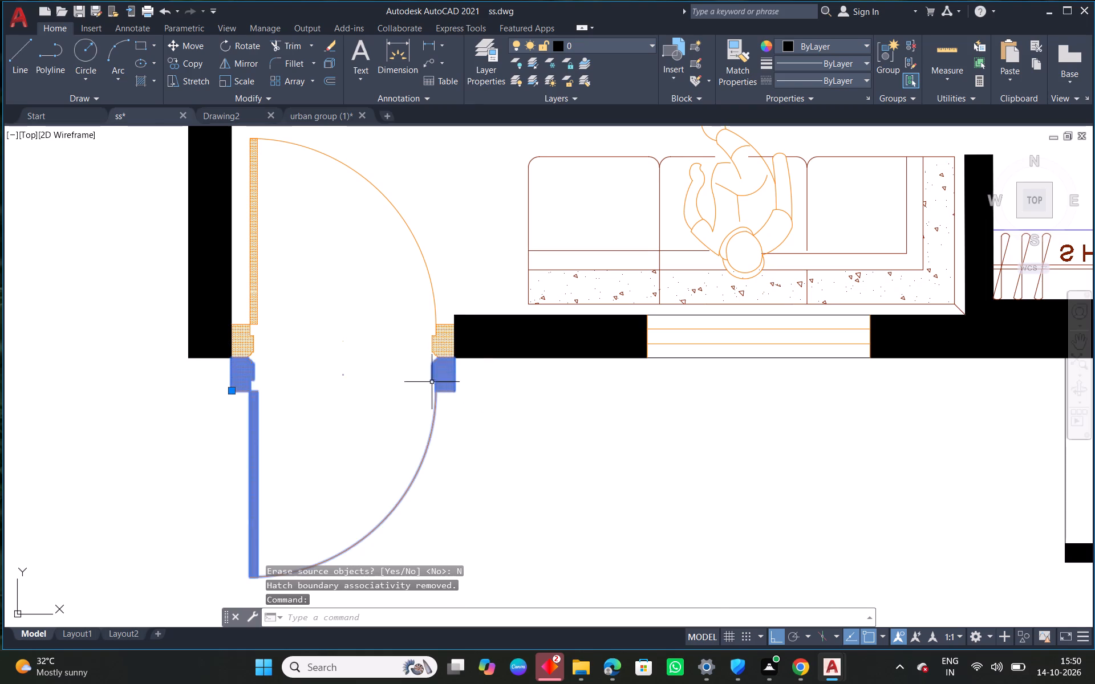
scroll(429, 390, "down", 2)
middle_click_drag(437, 421, 524, 229)
left_click(441, 197)
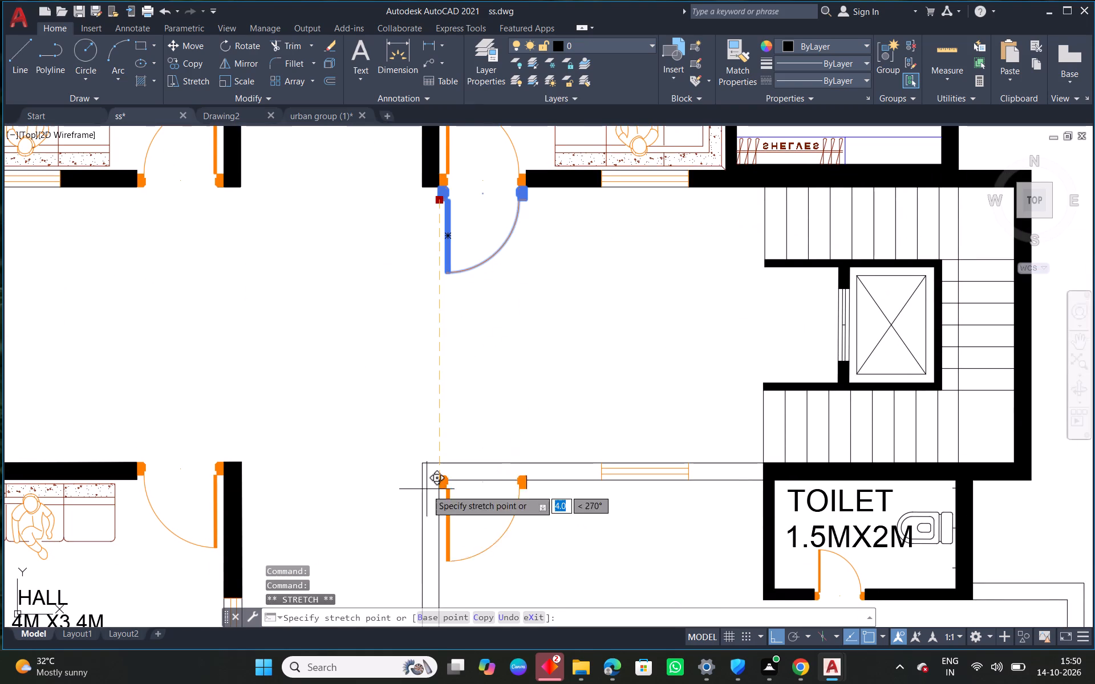
left_click(439, 478)
Move the lower-right hall's entrance door up so its frame sits on the outer face of the top wall.
scroll(445, 482, "up", 6)
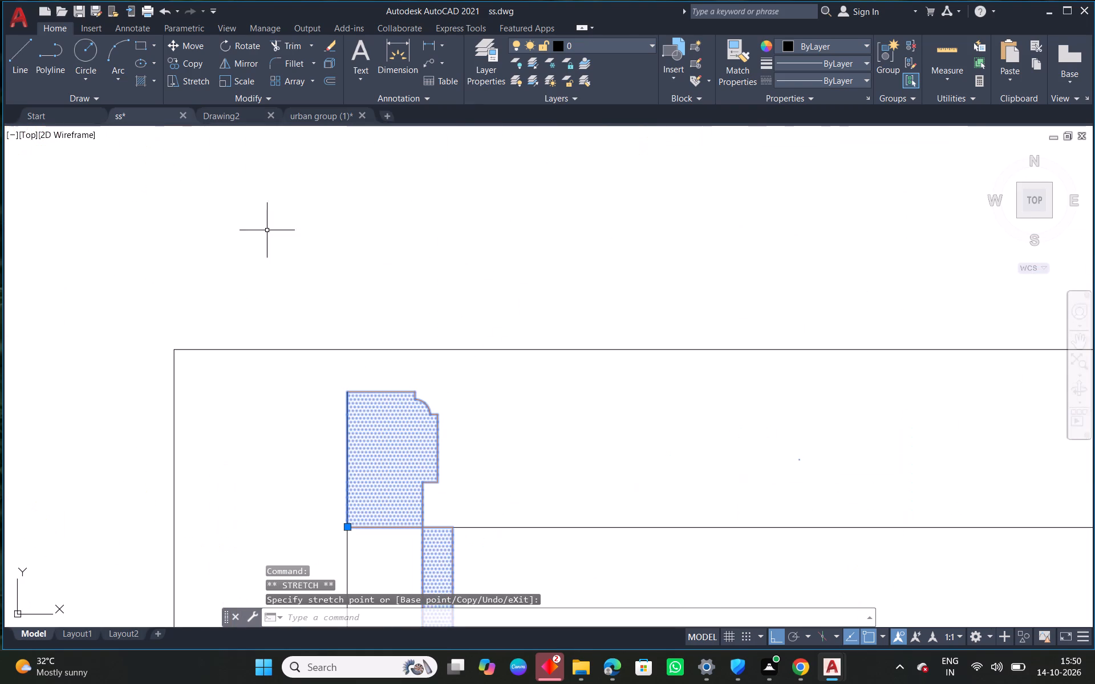
left_click(185, 48)
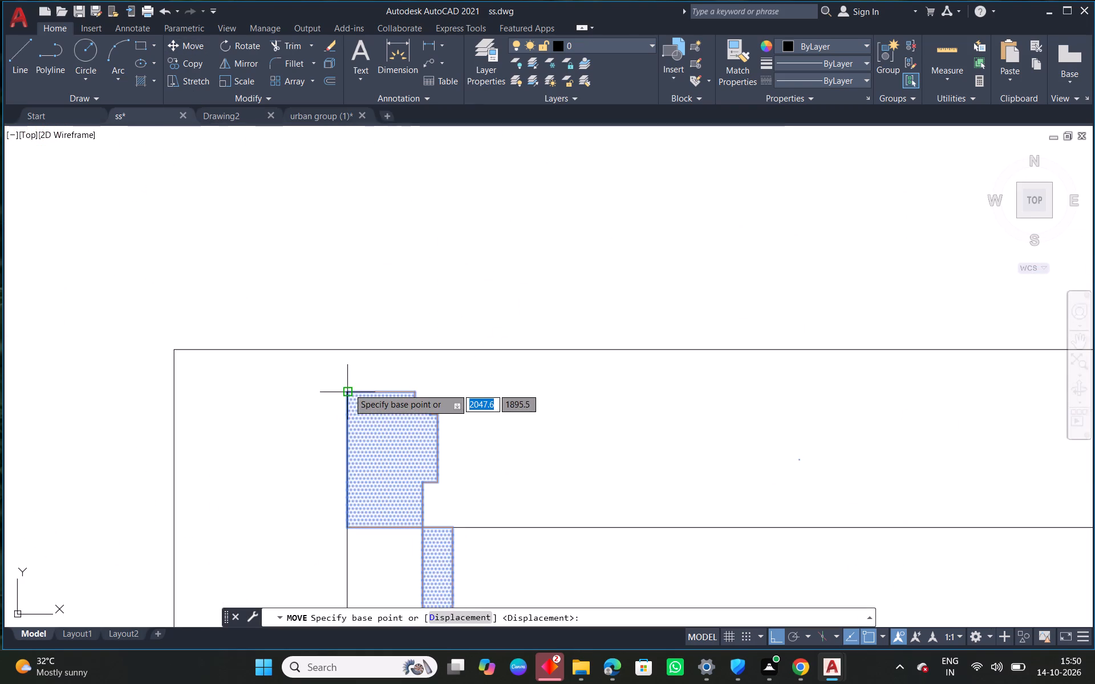
left_click(351, 389)
left_click(349, 348)
scroll(388, 385, "down", 3)
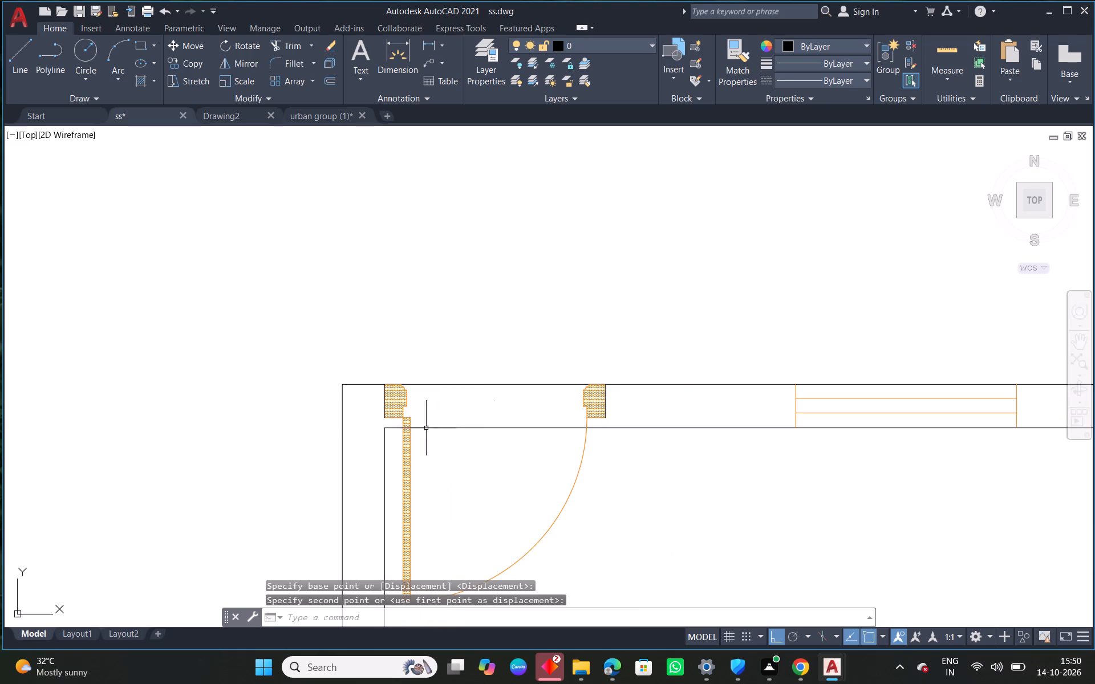
Draw jamb lines across the wall thickness at both sides of the lower-right hall's entrance door.
left_click(25, 61)
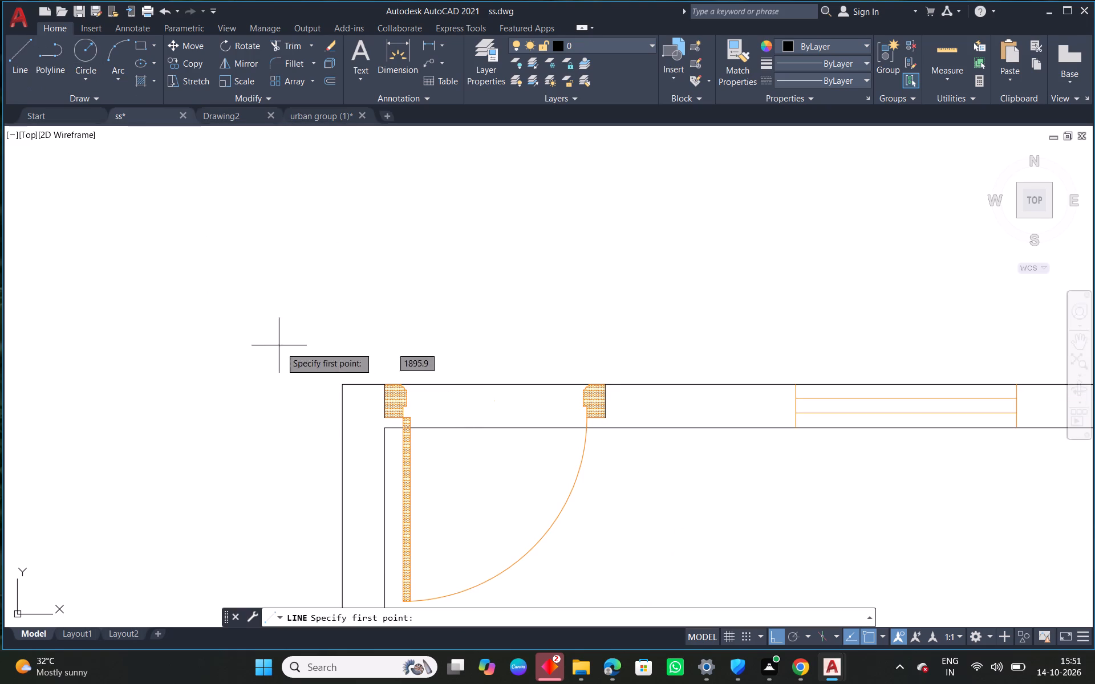
scroll(285, 351, "up", 2)
left_click(509, 530)
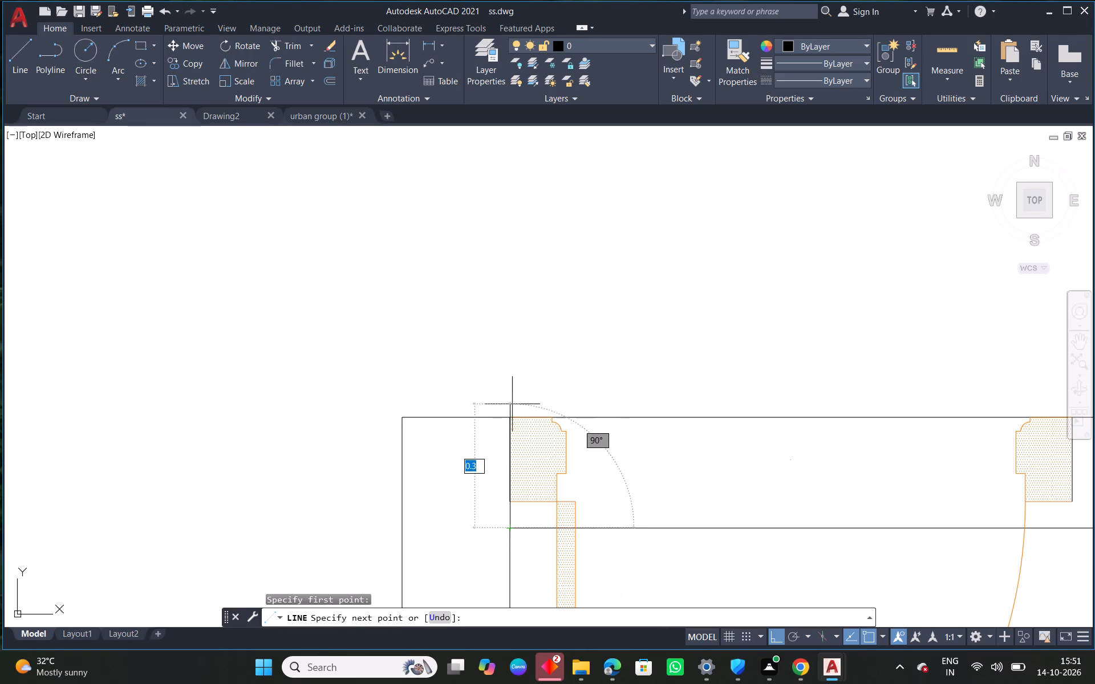
left_click(510, 420)
right_click(509, 420)
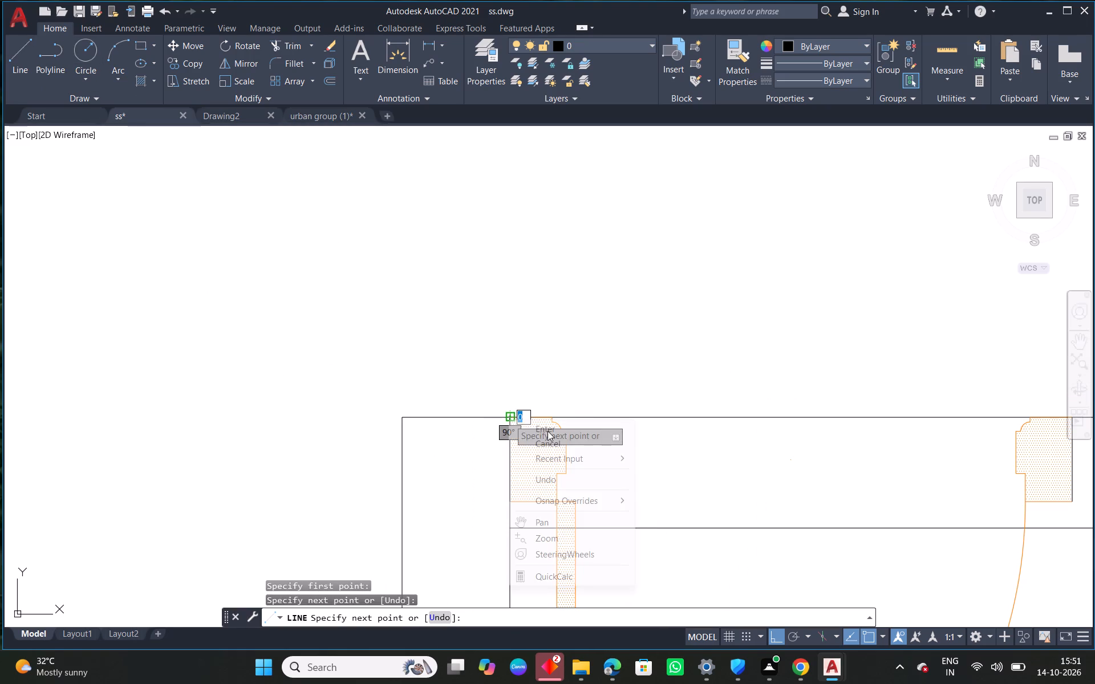
left_click(547, 431)
scroll(700, 473, "down", 1)
middle_click_drag(804, 487, 388, 398)
right_click(416, 296)
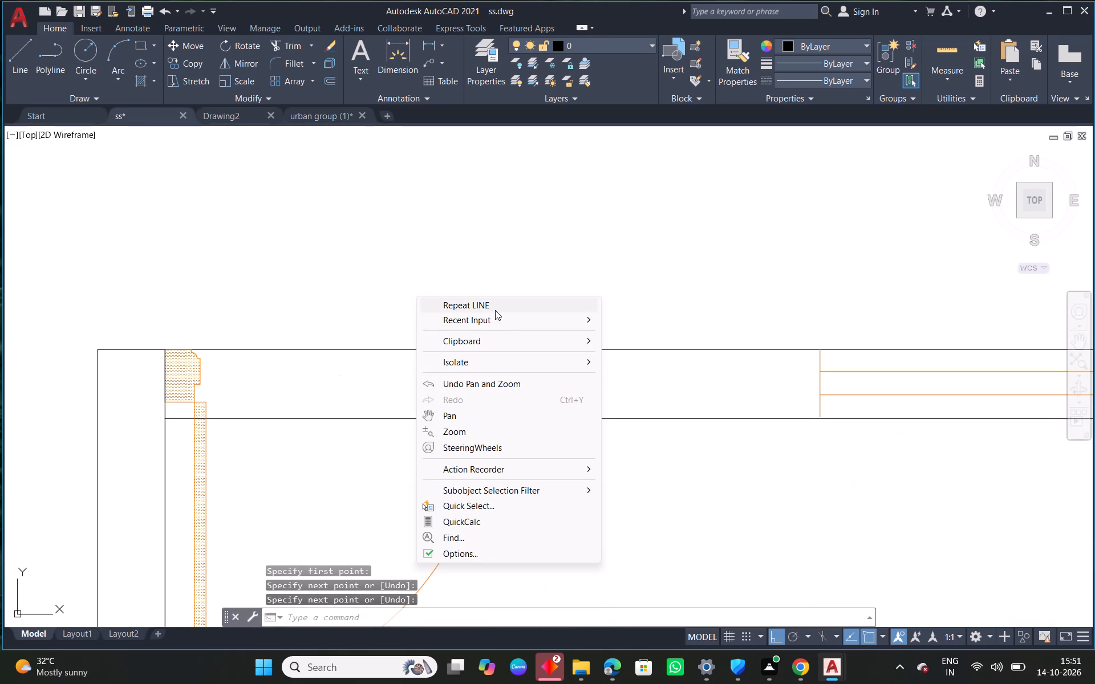
left_click(494, 309)
left_click(517, 352)
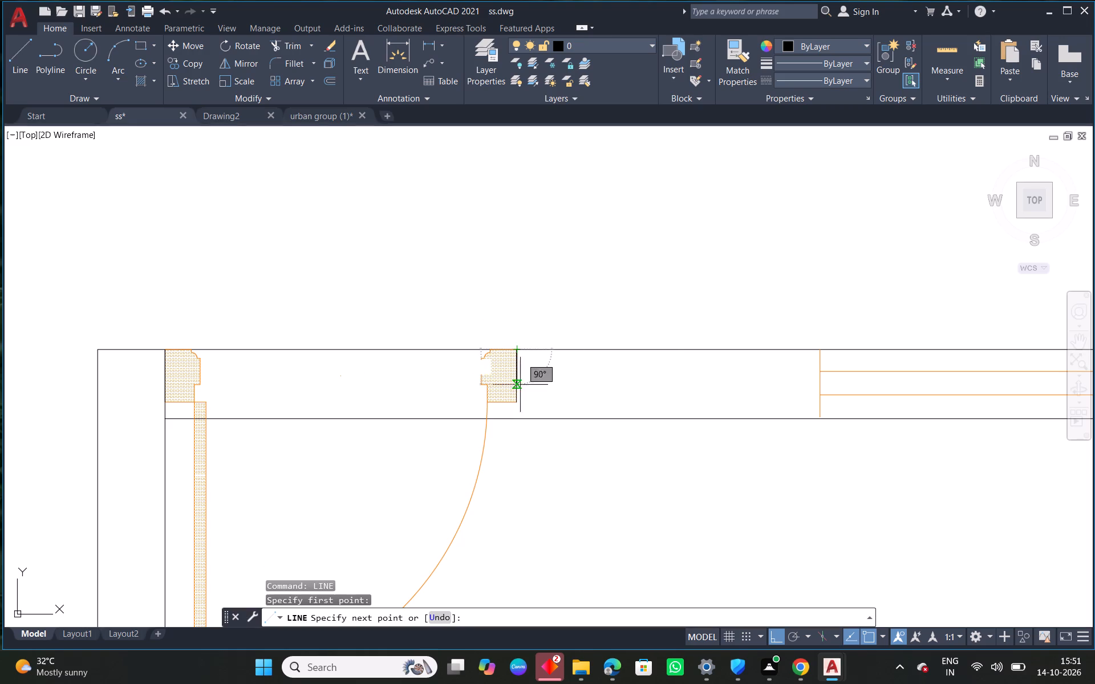
left_click(518, 421)
right_click(518, 420)
left_click(552, 434)
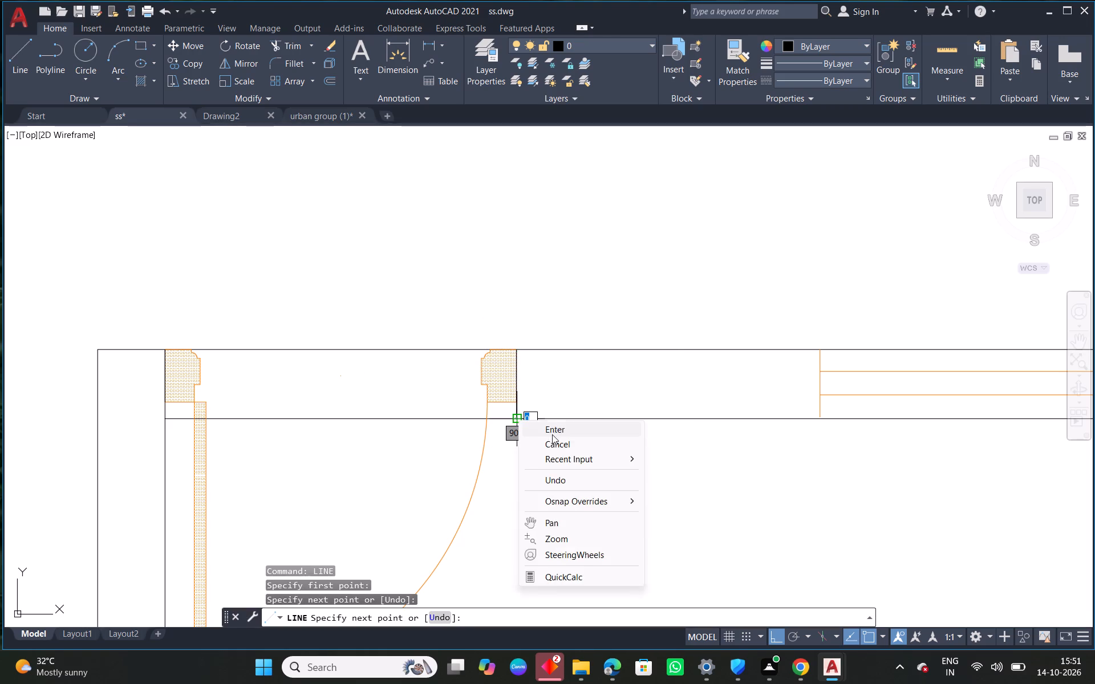
Trim both top wall lines across the lower-right hall's entrance door opening.
scroll(469, 425, "down", 2)
right_click(399, 331)
left_click(463, 348)
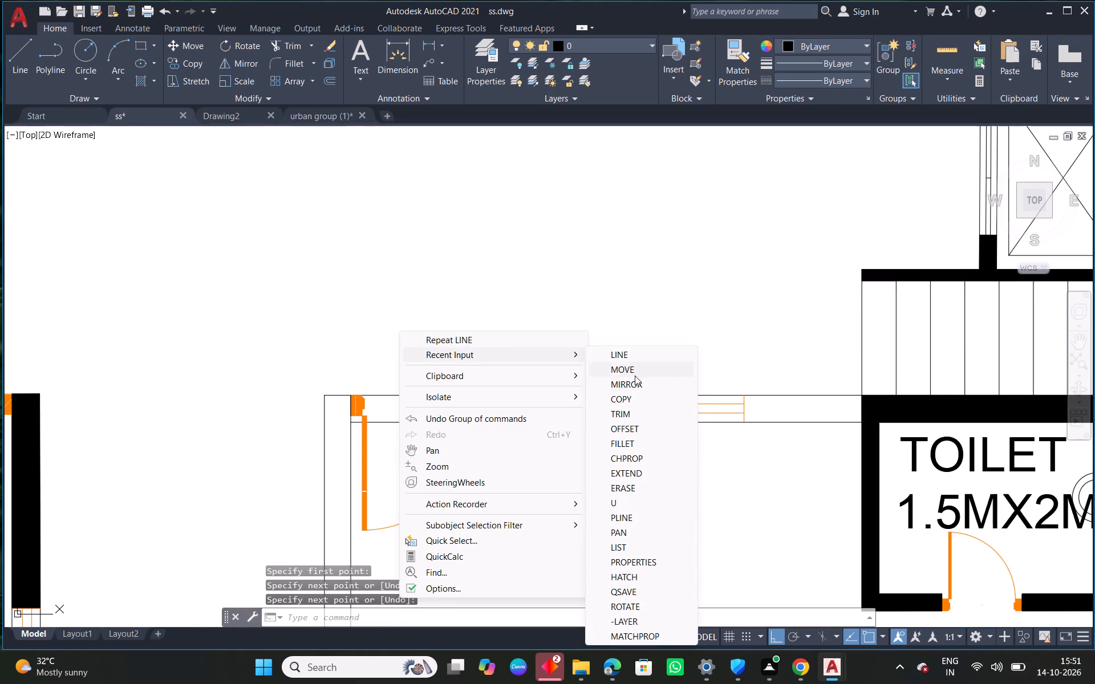
left_click(645, 420)
left_click_drag(421, 443, 422, 372)
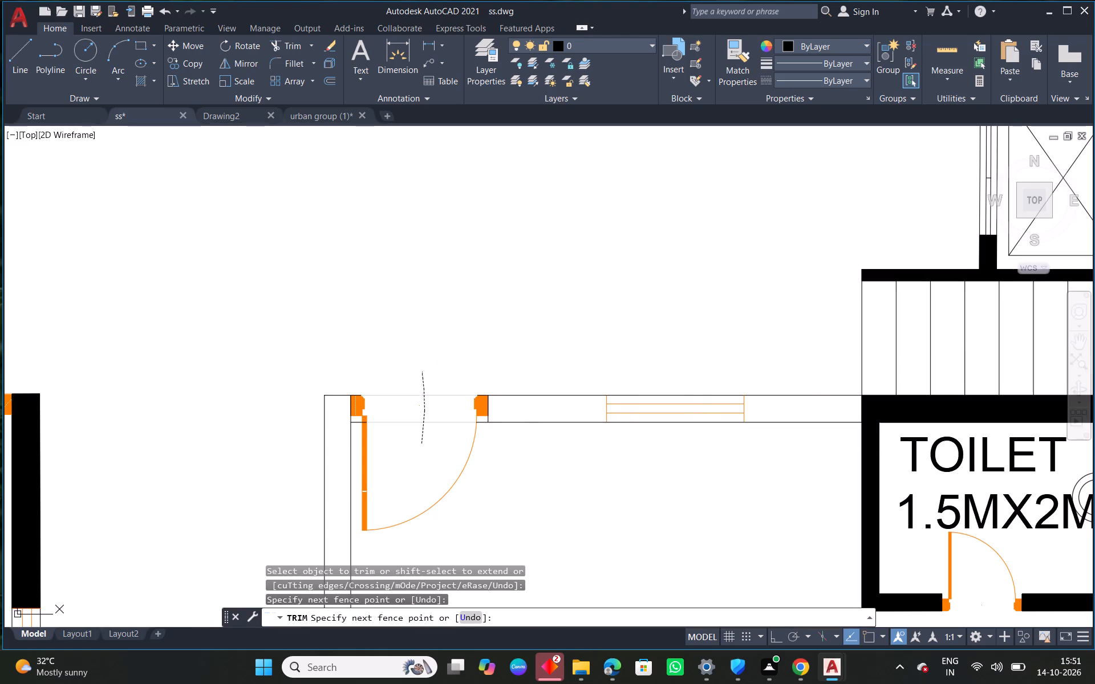
right_click(421, 372)
left_click(490, 377)
Erase the leftover inner wall line stub at the entrance door's left jamb.
scroll(303, 425, "up", 2)
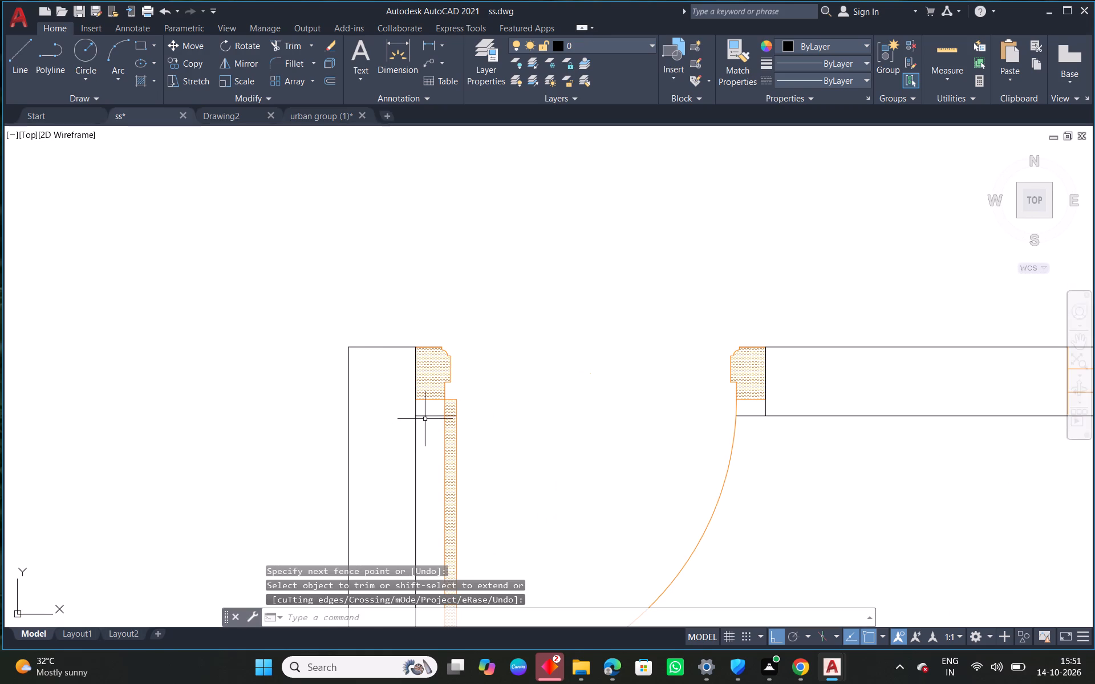
left_click(426, 417)
right_click(474, 391)
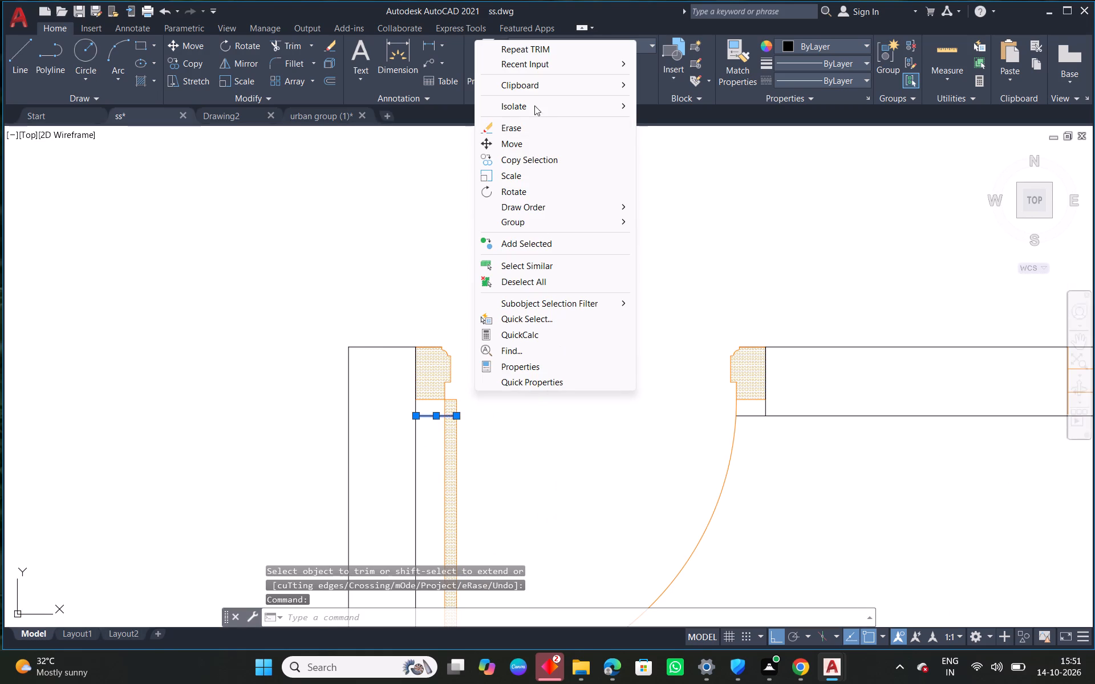
left_click(541, 52)
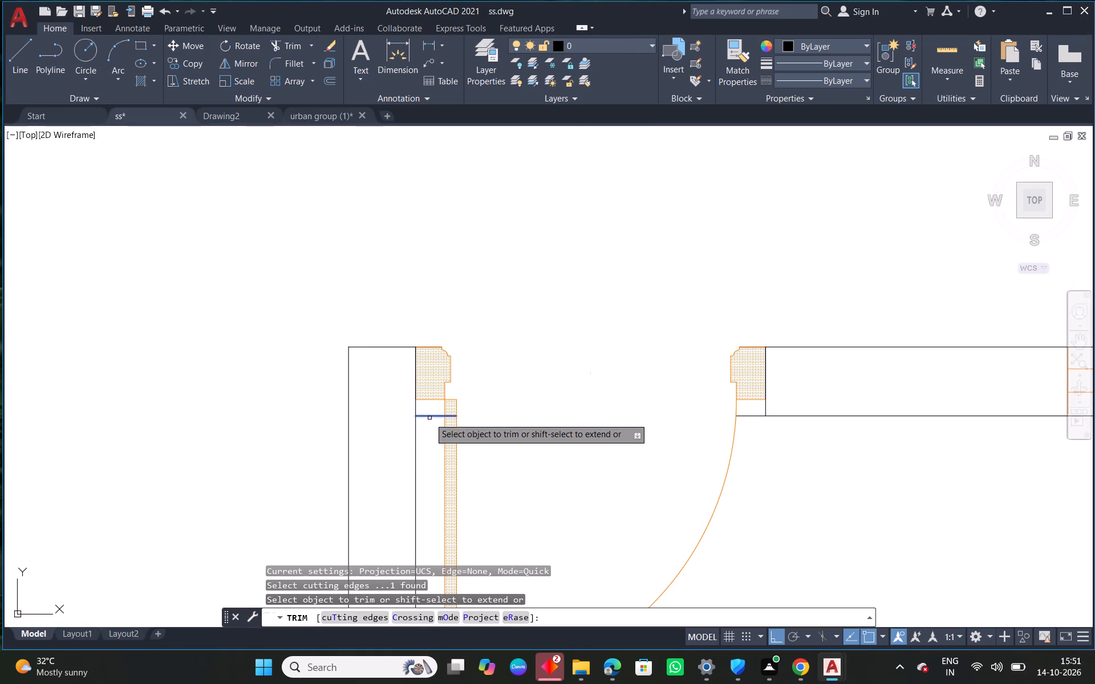
right_click(426, 416)
left_click(477, 425)
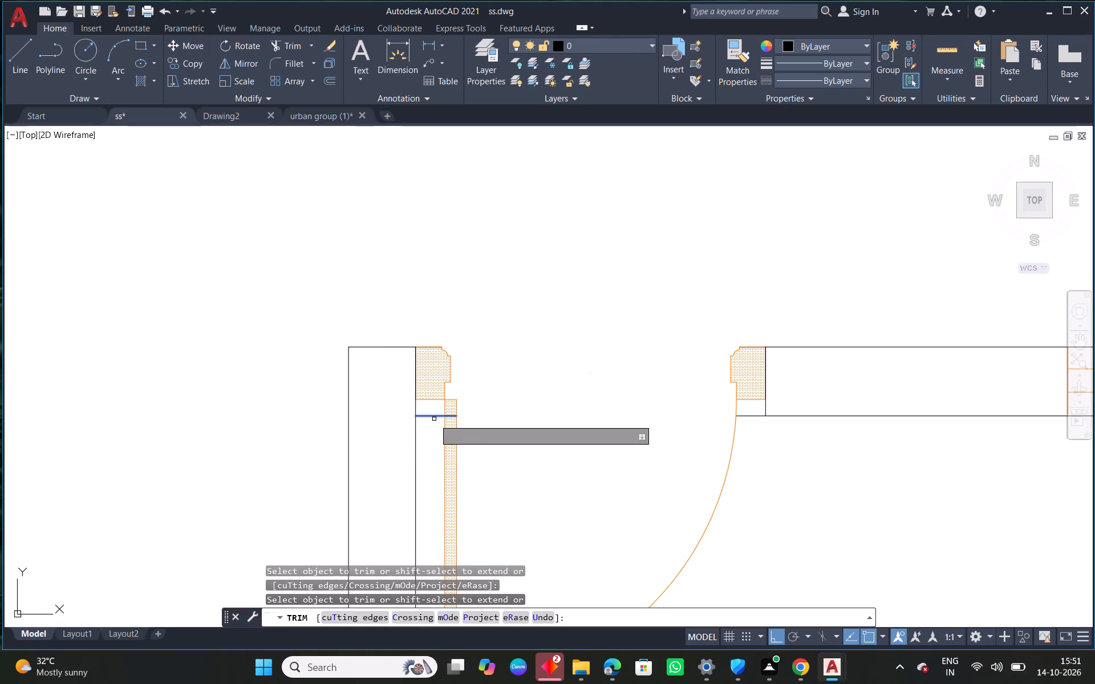
key("Escape")
left_click(431, 407)
left_click(427, 422)
key("Delete")
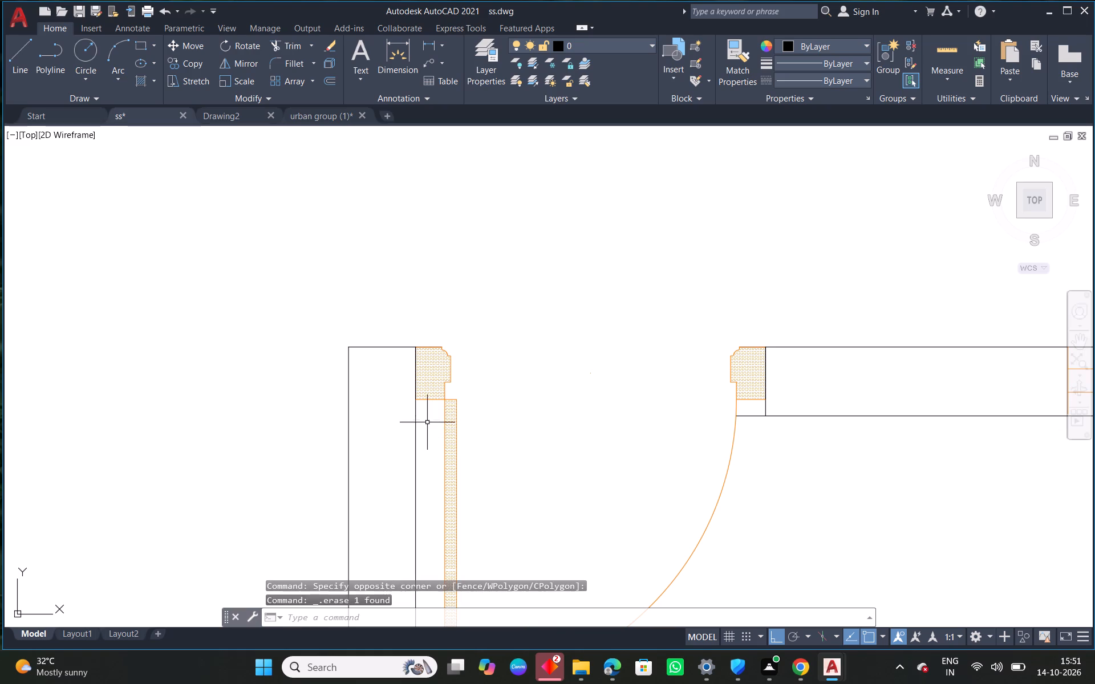
Fillet the hall's inner top wall line with the entrance door's right jamb line into a square corner.
middle_click_drag(585, 413, 340, 365)
key("Escape")
scroll(606, 395, "up", 1)
key("f")
key("space")
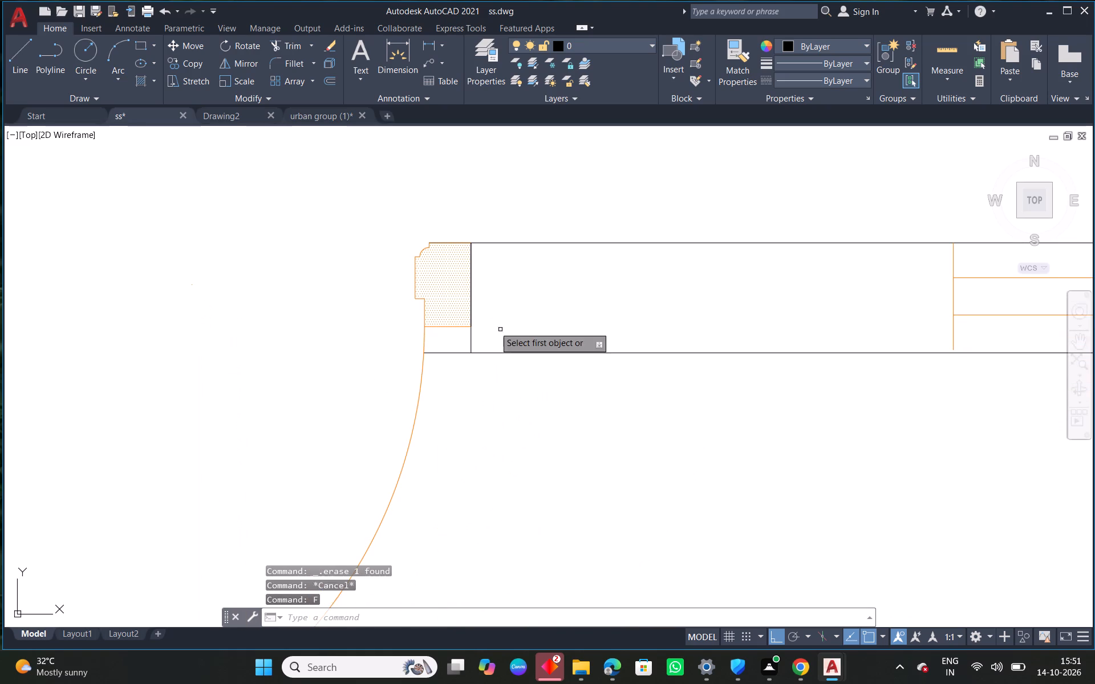
left_click(490, 355)
left_click(490, 353)
left_click(469, 347)
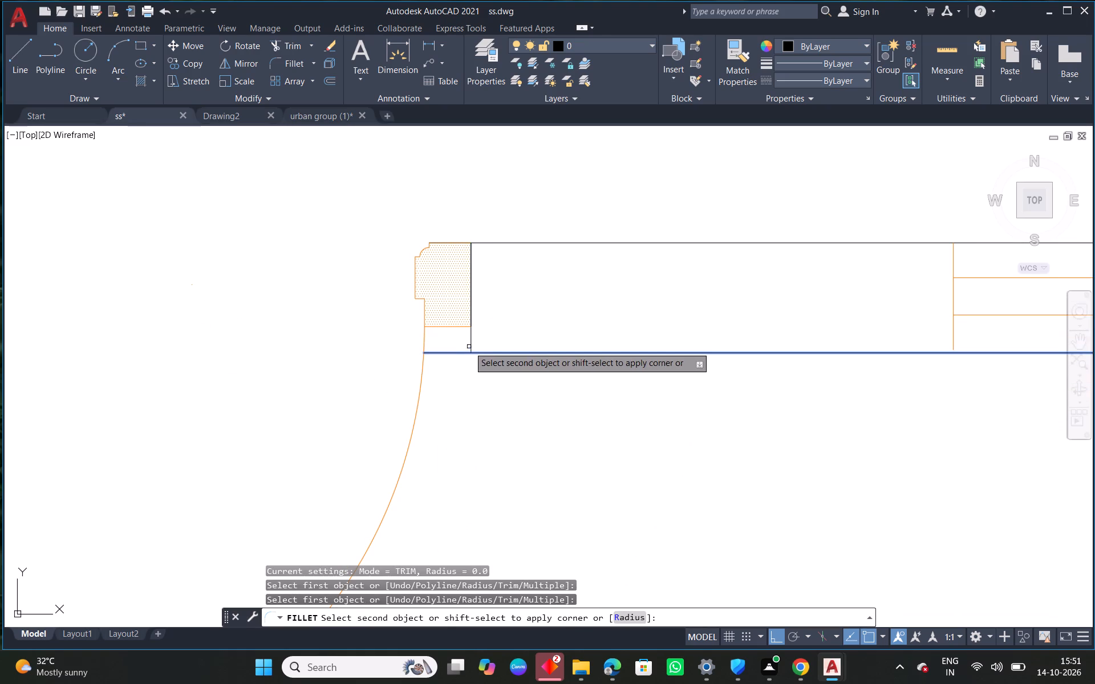
left_click(469, 341)
key("Escape")
Copy the upper-right hall's sofa with its seated figure straight down into the common lobby.
scroll(496, 336, "down", 2)
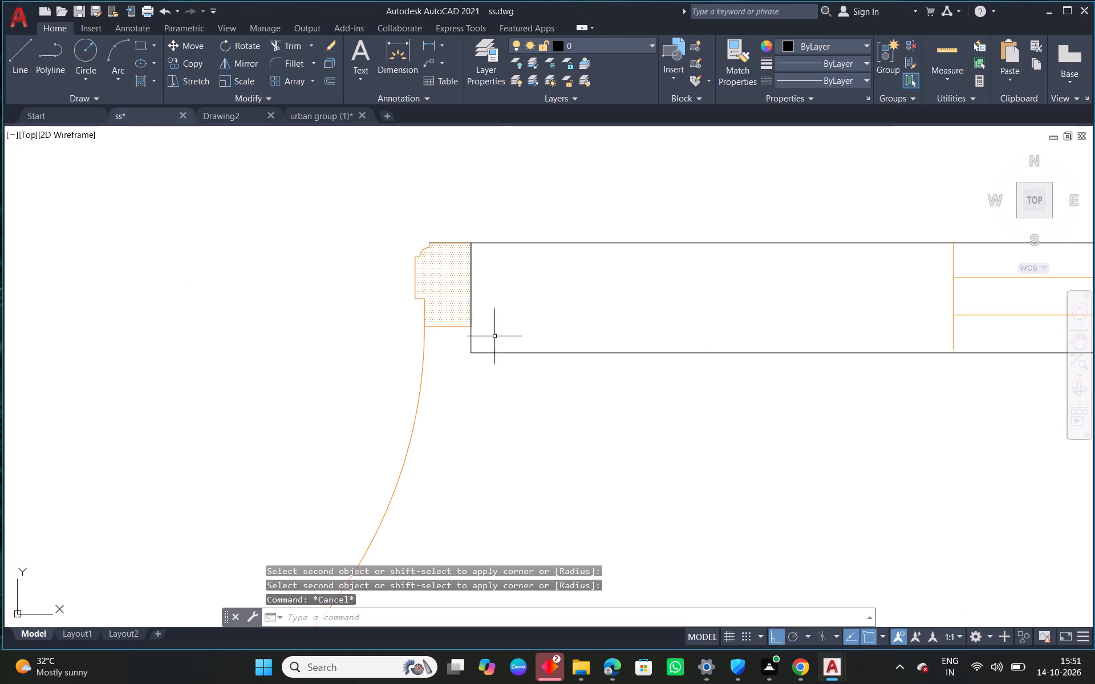
scroll(501, 342, "down", 4)
middle_click_drag(559, 447, 562, 428)
scroll(555, 426, "down", 1)
scroll(573, 307, "up", 3)
left_click(497, 210)
left_click(457, 202)
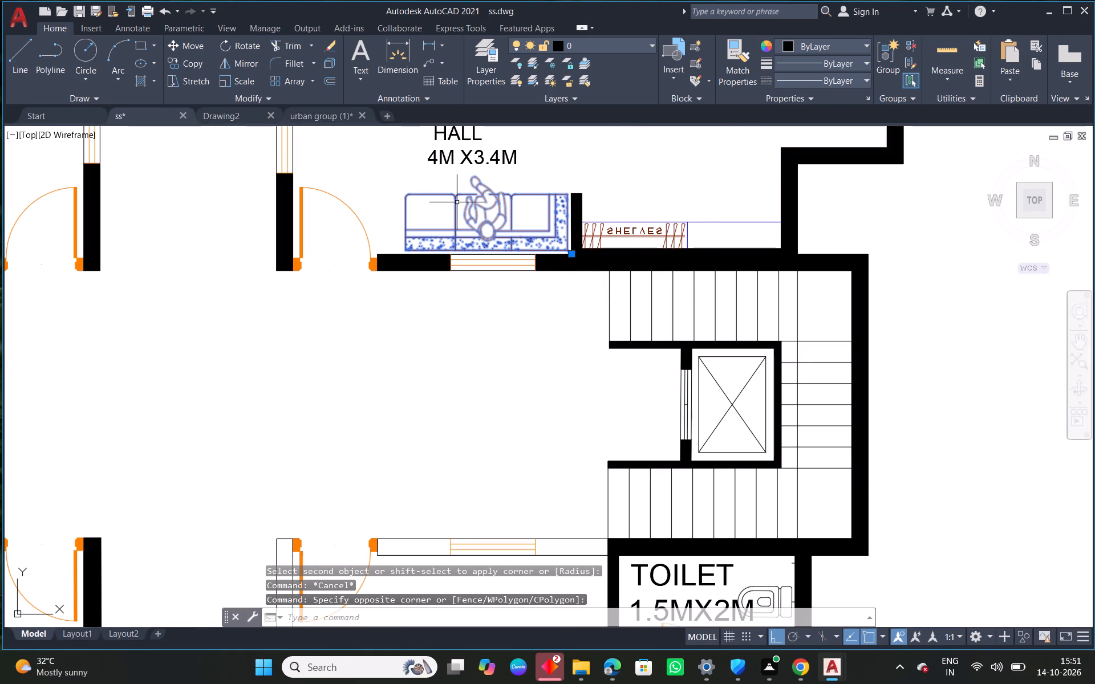
type("CO")
key("space")
left_click(457, 202)
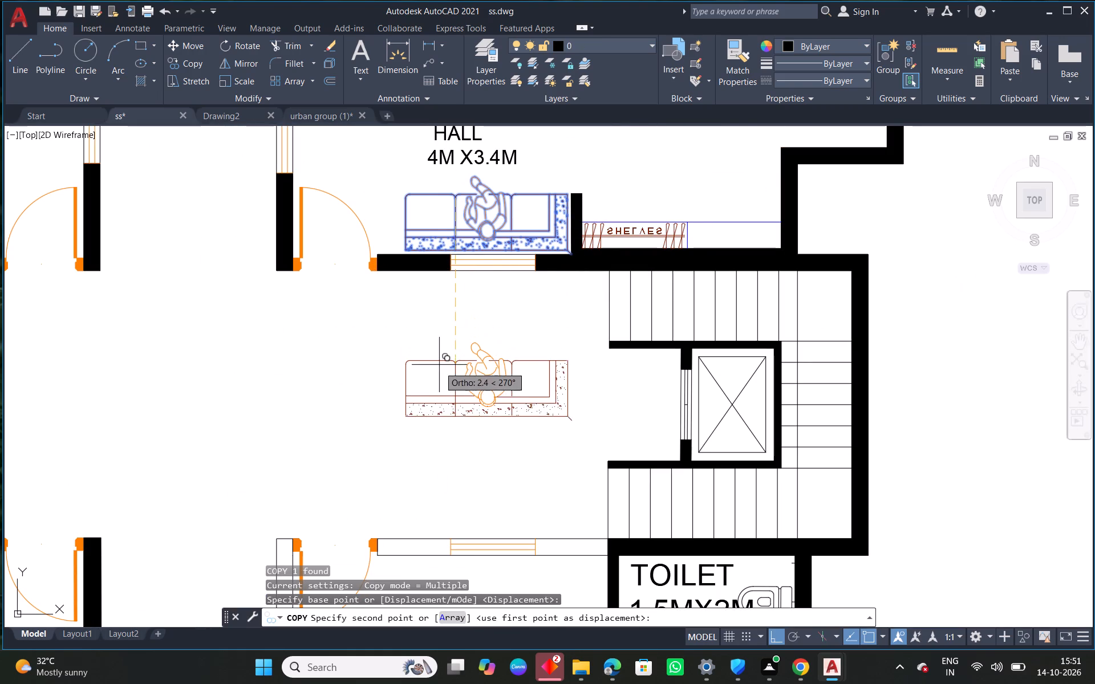
left_click(439, 367)
key("Escape")
Mirror the copied sofa across its horizontal back edge, erasing the source object.
left_click(471, 389)
type("MI")
key("space")
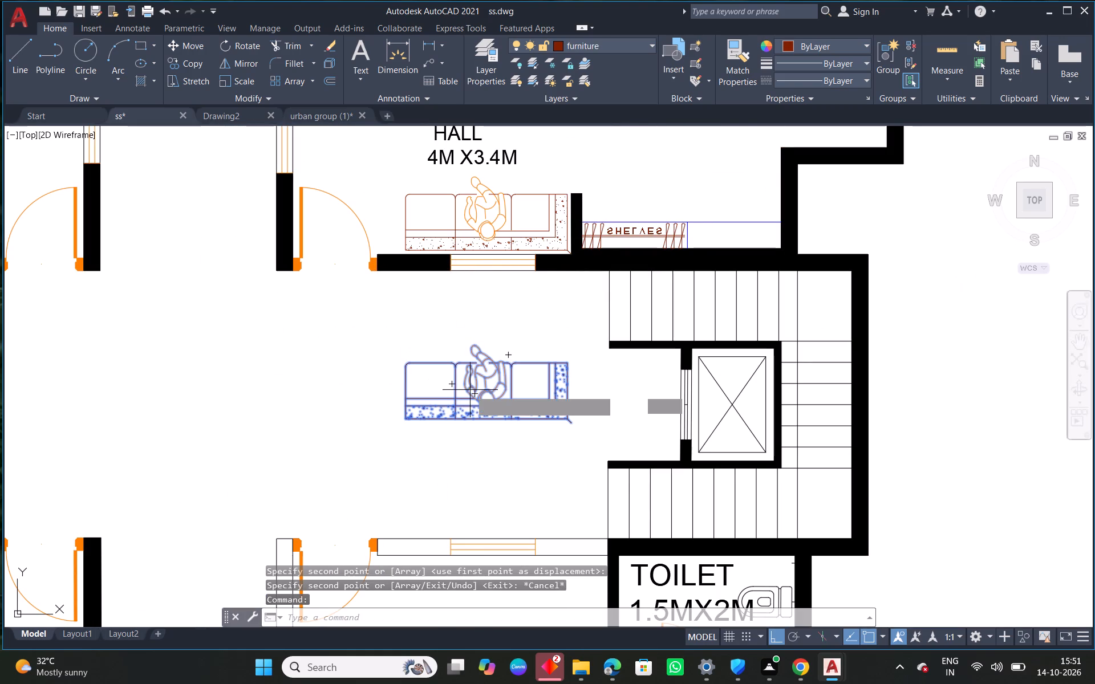
scroll(577, 442, "up", 1)
left_click(563, 405)
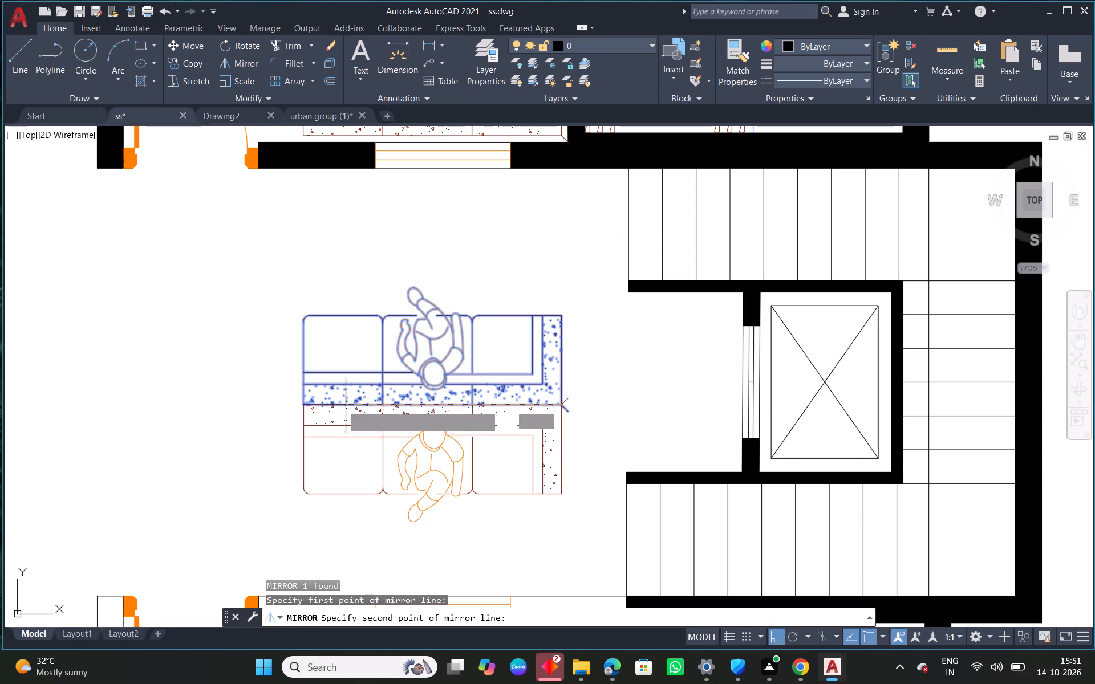
left_click(305, 404)
left_click_drag(347, 437, 305, 404)
scroll(412, 405, "down", 2)
Move the flipped sofa into the lower-right hall's upper corner, where the top wall meets the toilet wall.
left_click(437, 426)
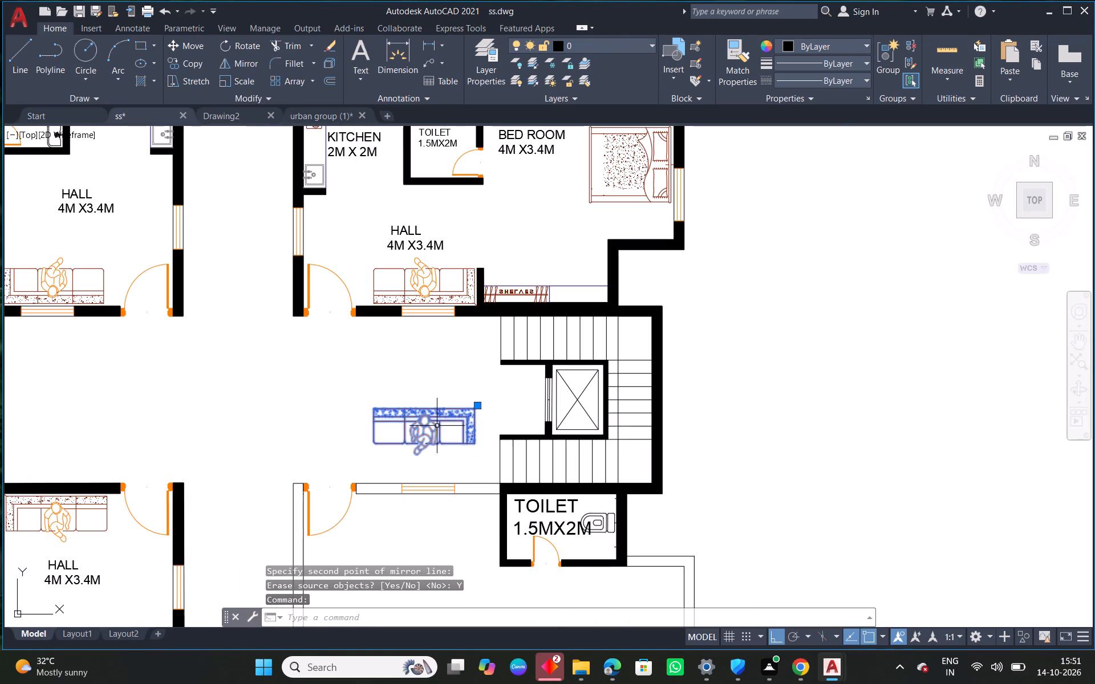
left_click(475, 404)
scroll(484, 514, "up", 2)
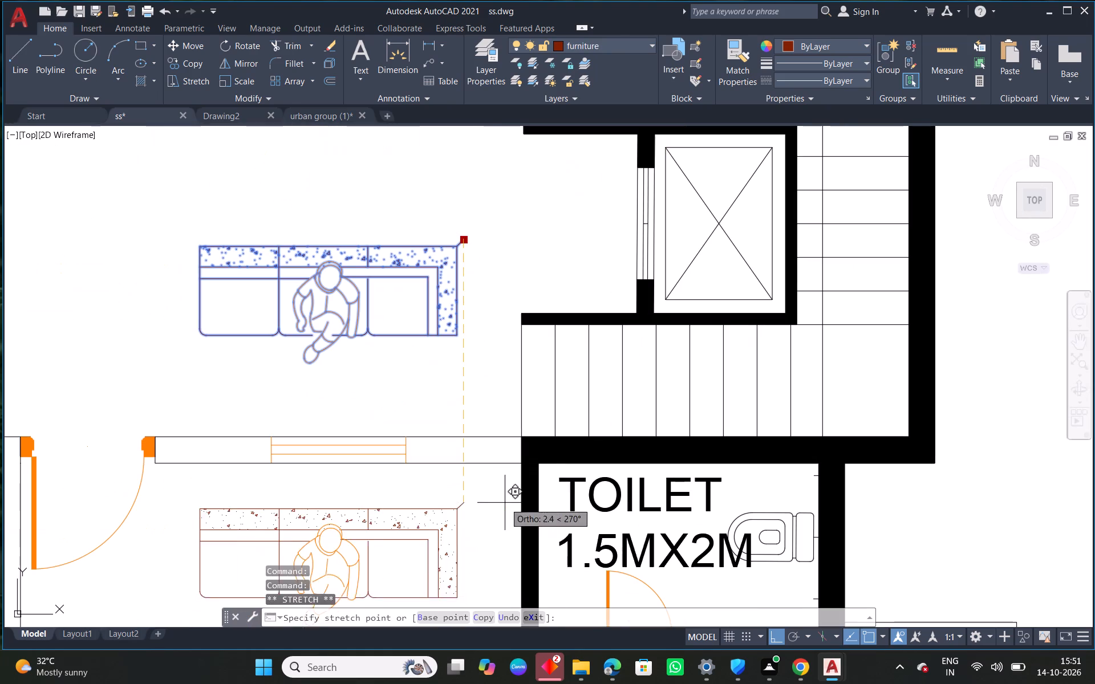
left_click(526, 471)
scroll(525, 482, "up", 2)
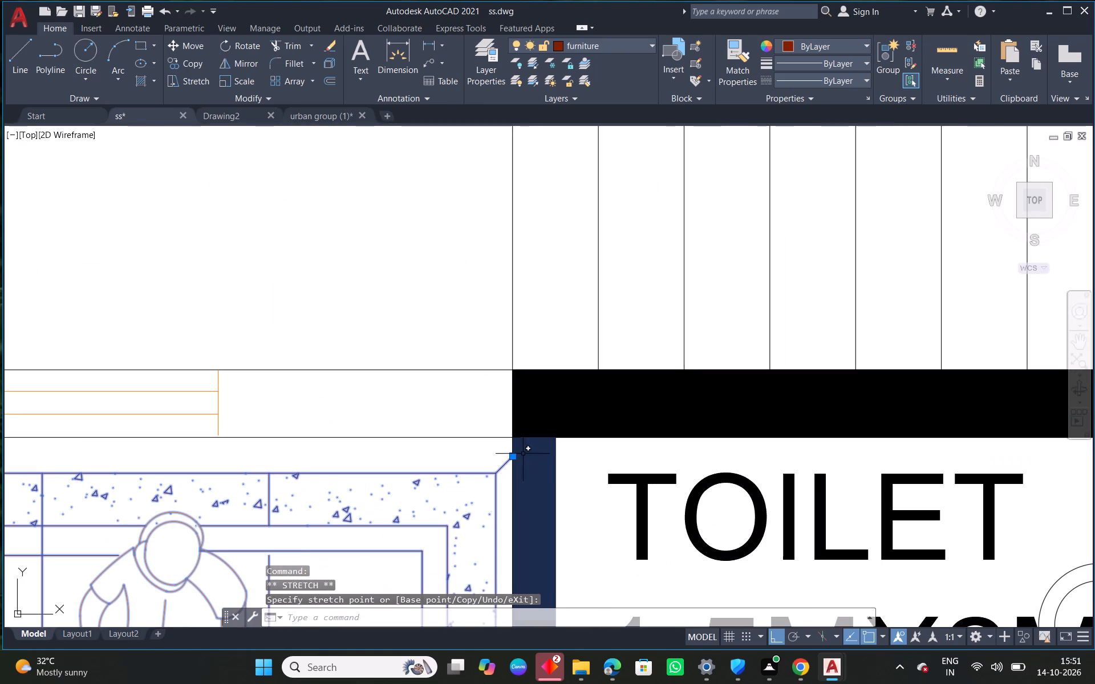
left_click(512, 457)
left_click(512, 438)
scroll(413, 477, "down", 3)
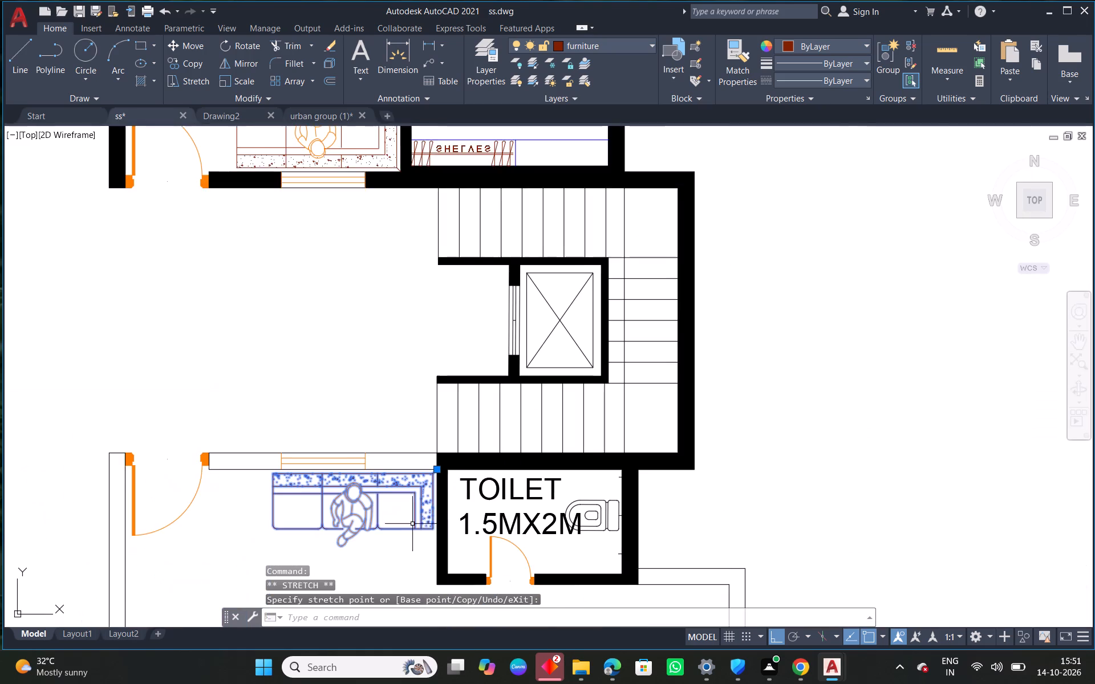
middle_click_drag(412, 524, 453, 407)
scroll(453, 407, "down", 1)
key("Escape")
Move the window in the lower-right hall's top wall toward the toilet, with its lower end on the inner wall line.
scroll(452, 414, "down", 1)
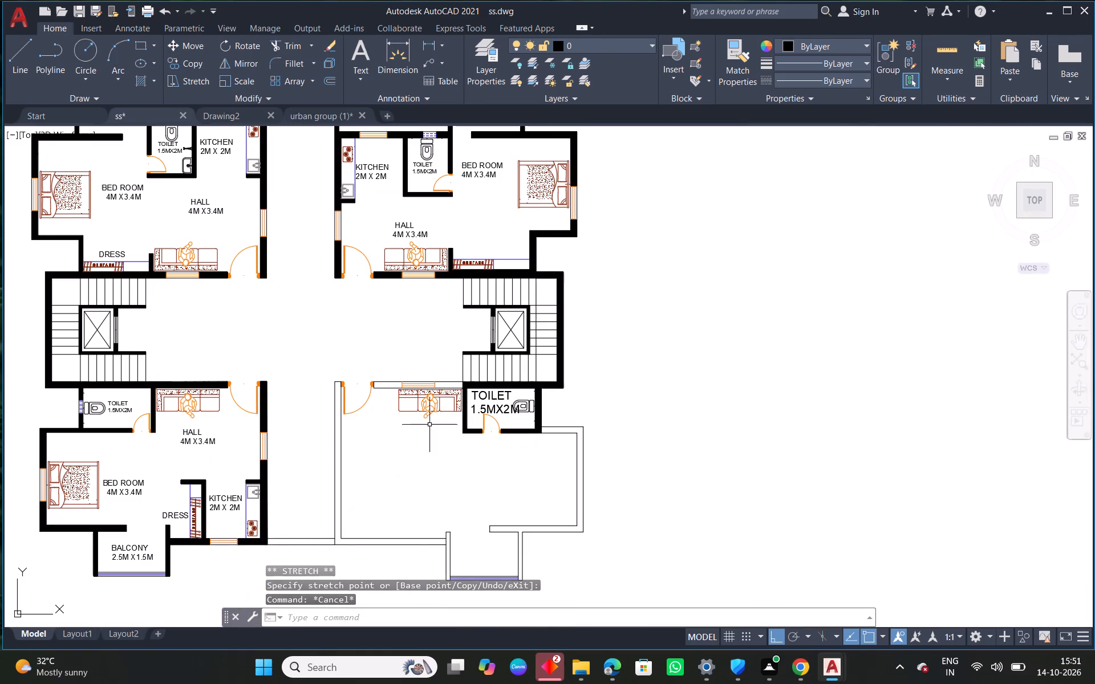
scroll(441, 391, "up", 2)
scroll(424, 344, "up", 2)
middle_click_drag(426, 415, 513, 363)
scroll(508, 373, "up", 1)
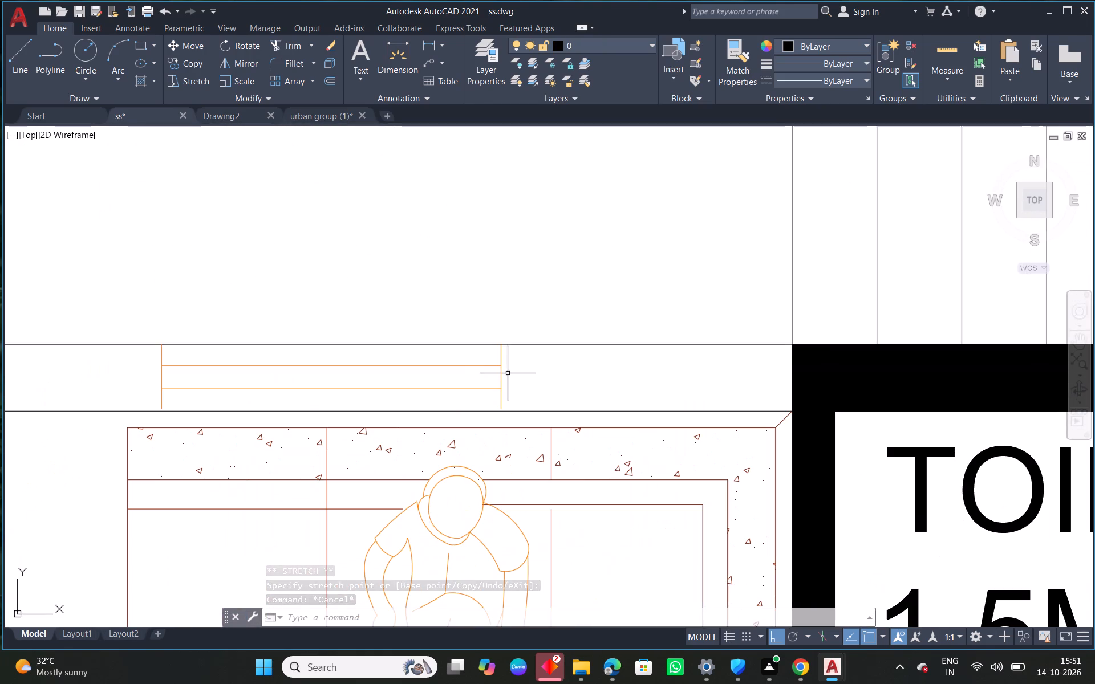
left_click_drag(516, 351, 503, 361)
left_click(145, 394)
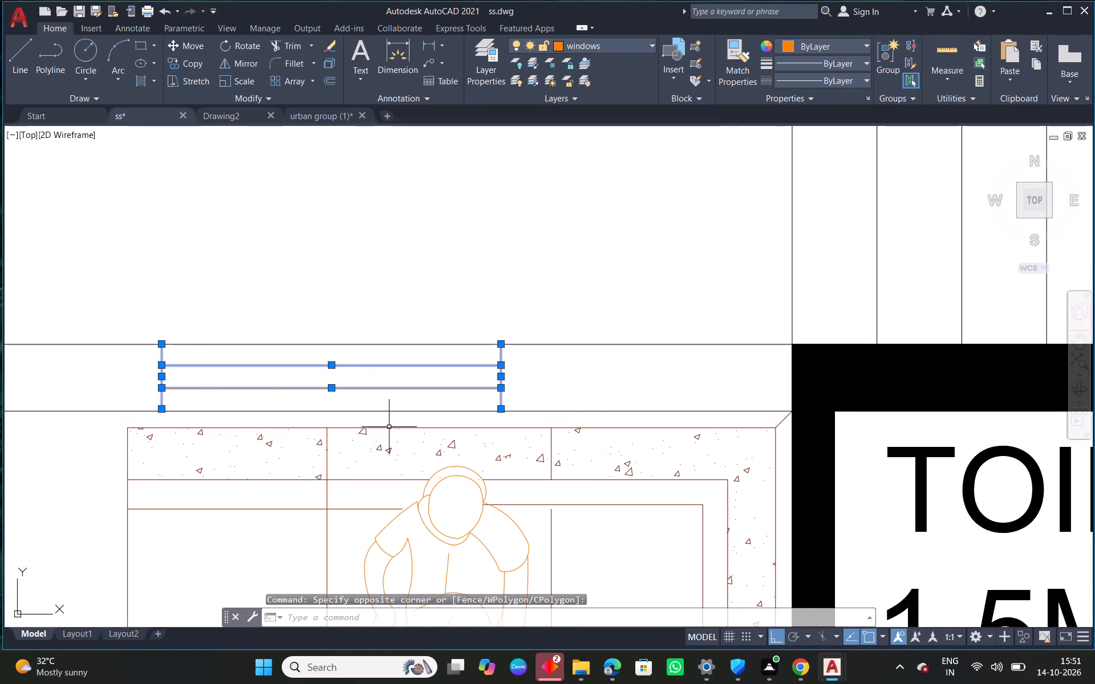
middle_click_drag(399, 422, 425, 410)
left_click(175, 44)
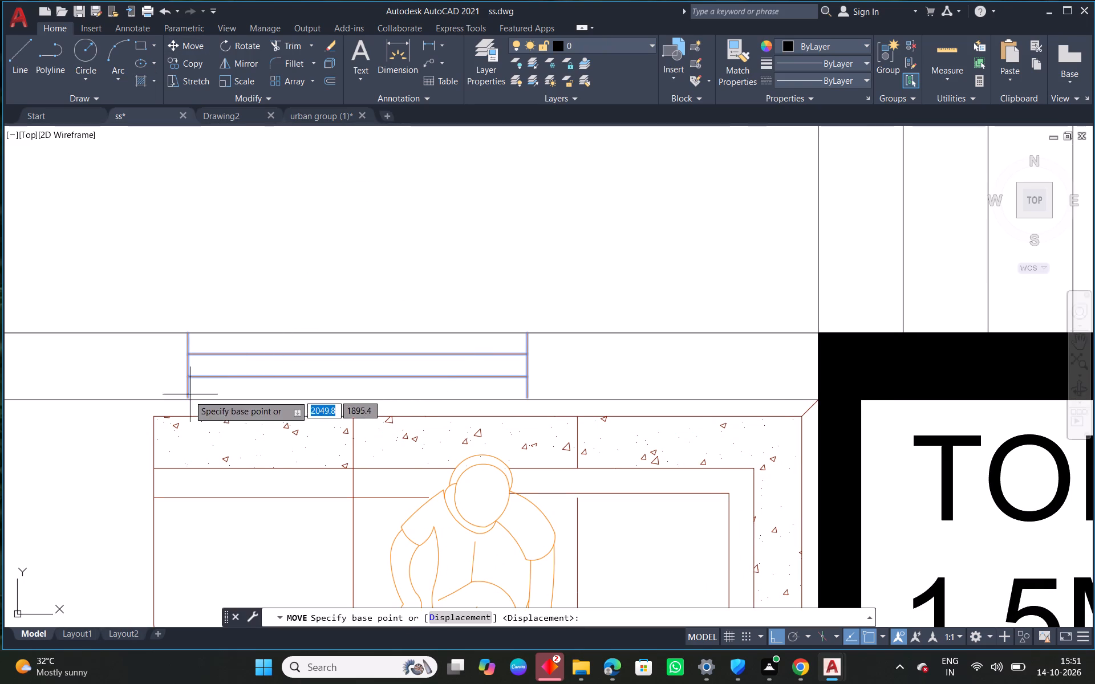
left_click(183, 396)
left_click(317, 401)
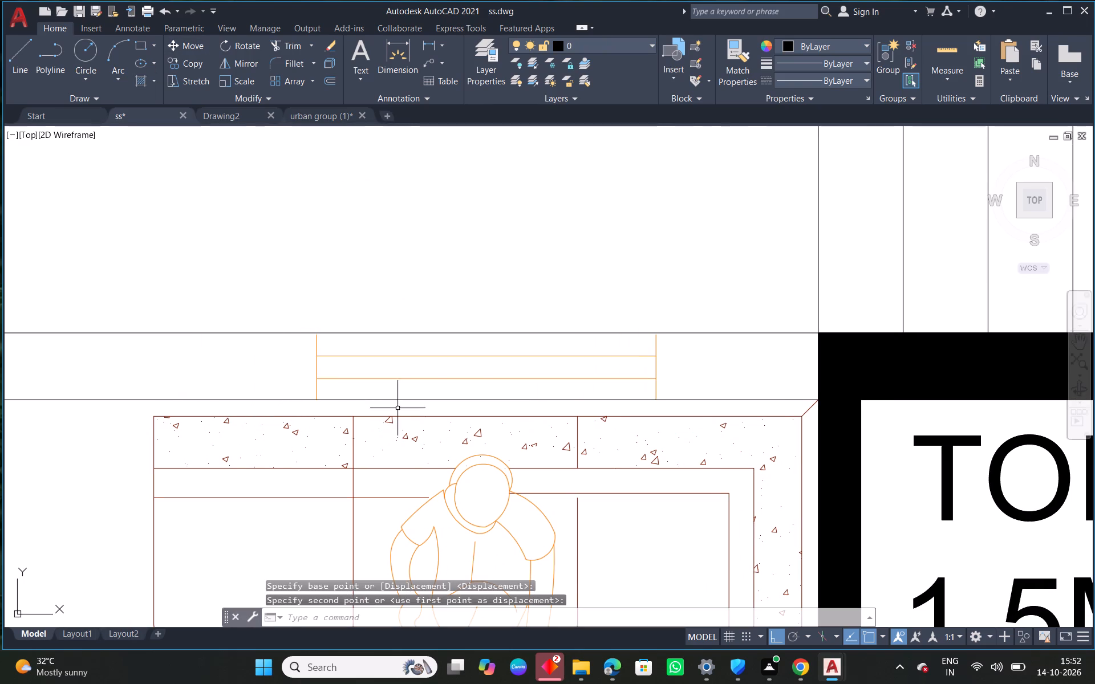
scroll(615, 356, "up", 1)
key("Escape")
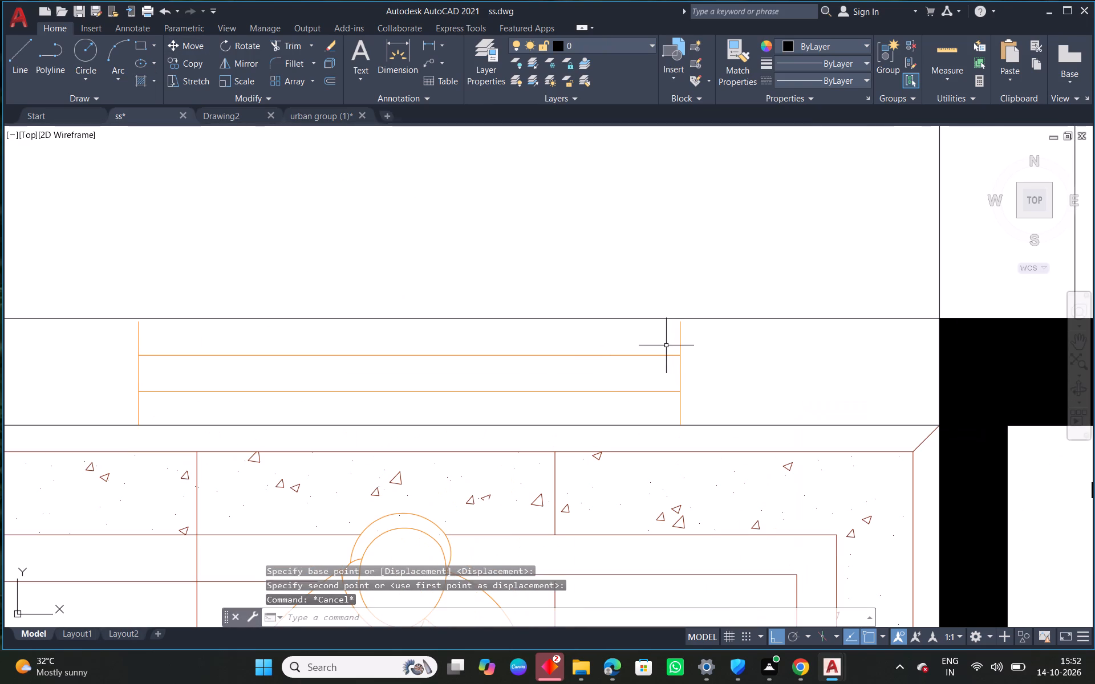
Extend both end lines of the lower-right hall's top-wall window to the outer wall line.
key("e")
type("X")
key("space")
left_click_drag(696, 338, 637, 332)
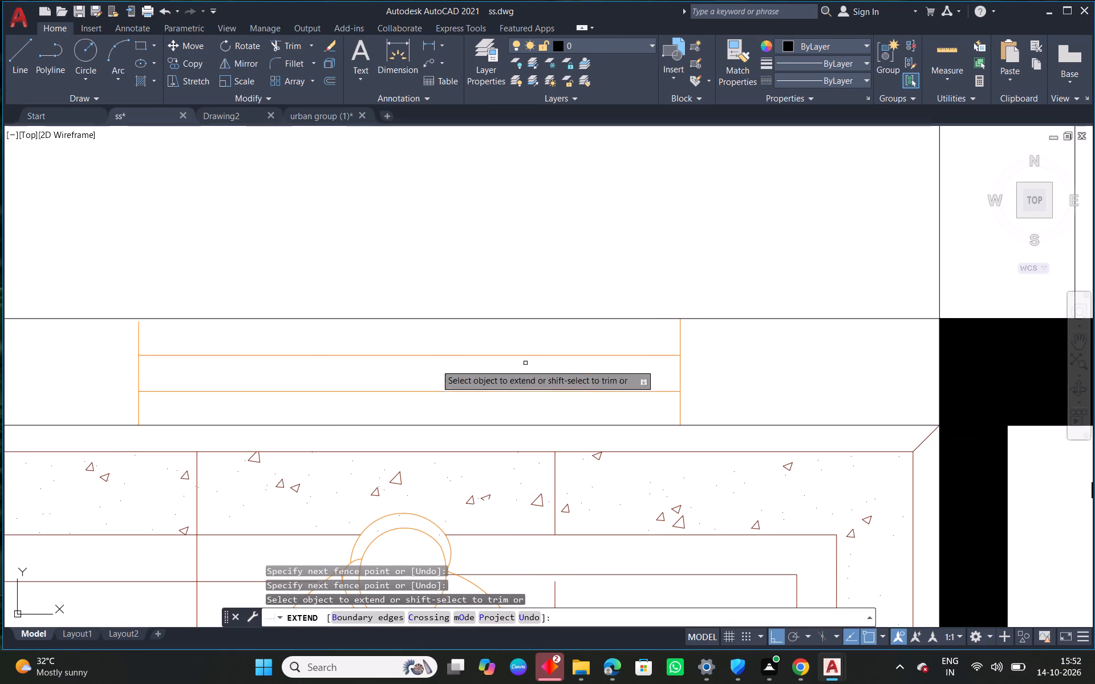
left_click_drag(150, 337, 115, 341)
key("Escape")
Copy the upper-right flat's "HALL 4M X3.4M" label straight down into the lower-right hall, below the sofa.
scroll(310, 336, "down", 3)
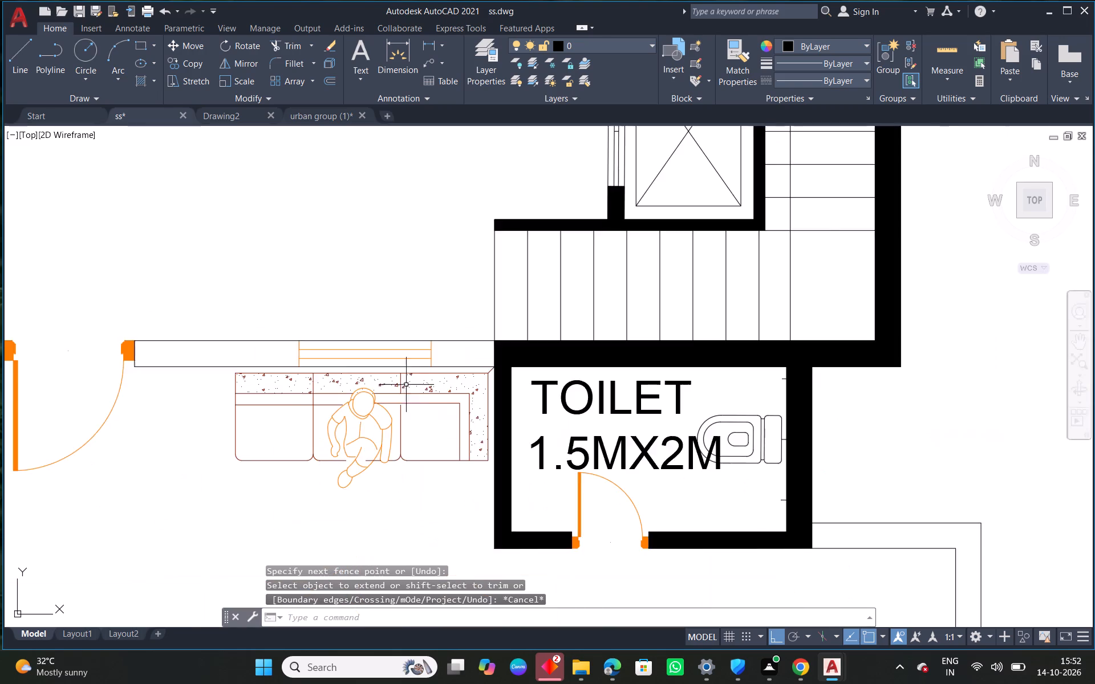
scroll(435, 425, "down", 1)
middle_click_drag(401, 519, 476, 385)
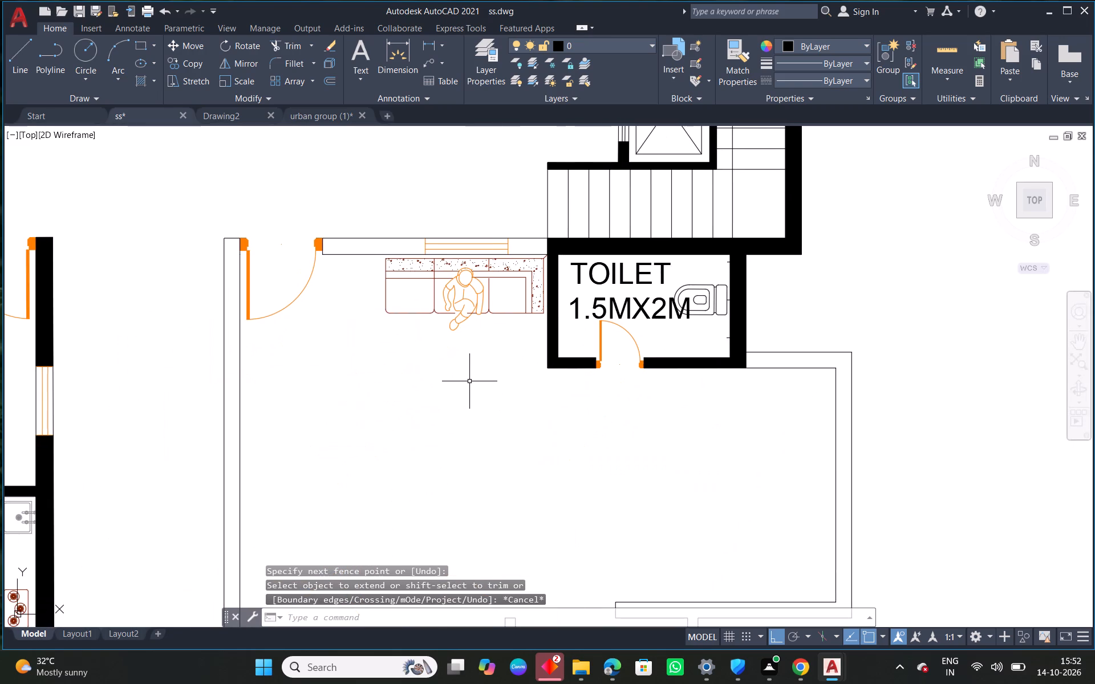
scroll(452, 455, "down", 2)
middle_click_drag(553, 483, 567, 455)
left_click(454, 190)
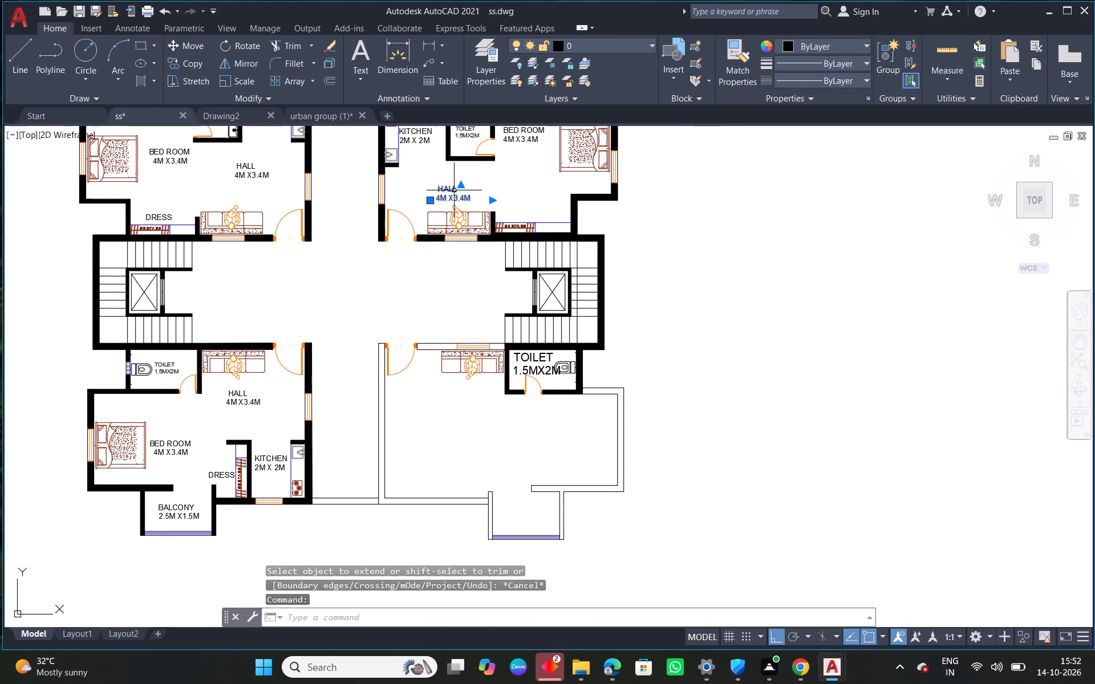
left_click(180, 65)
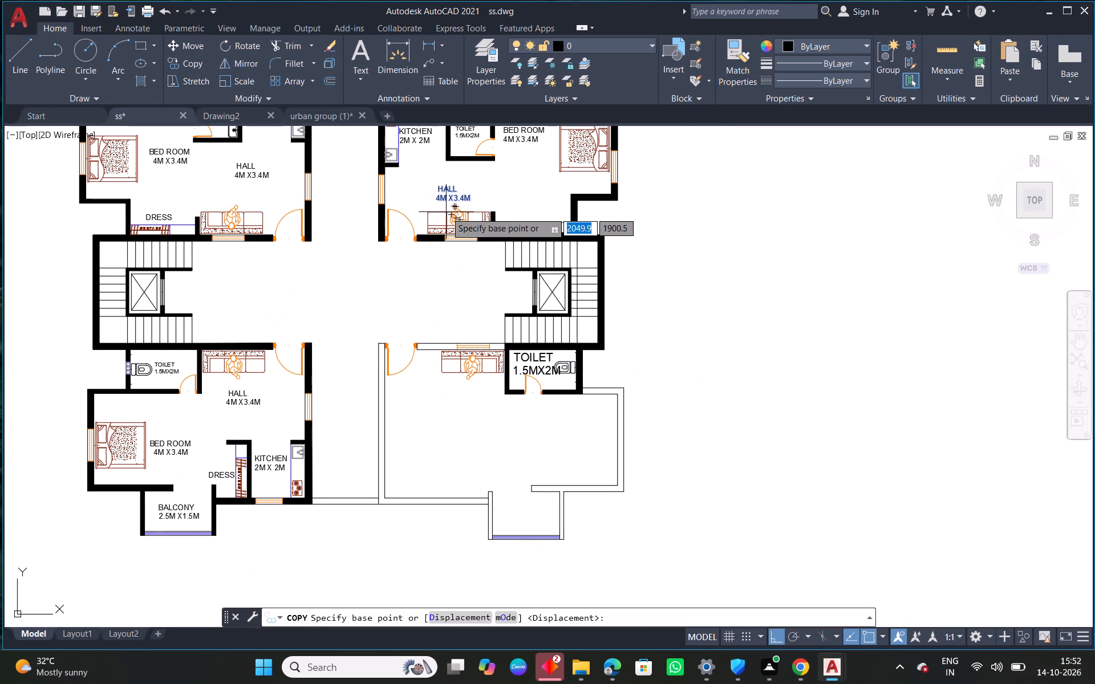
left_click(444, 202)
scroll(444, 434, "up", 2)
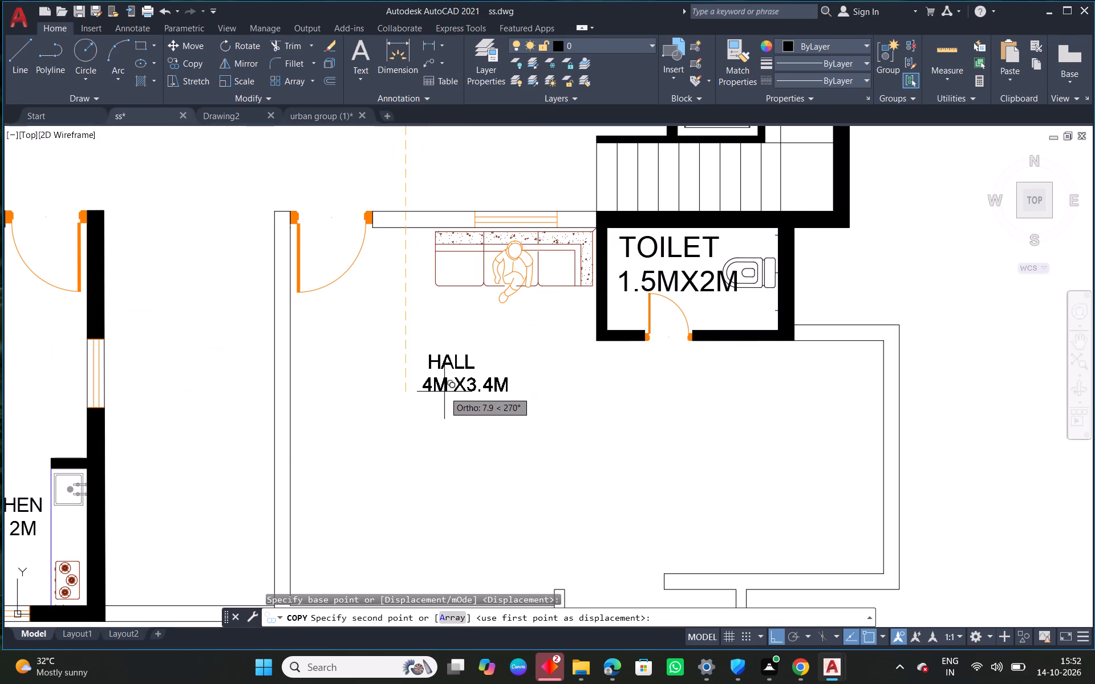
left_click(441, 408)
right_click(427, 437)
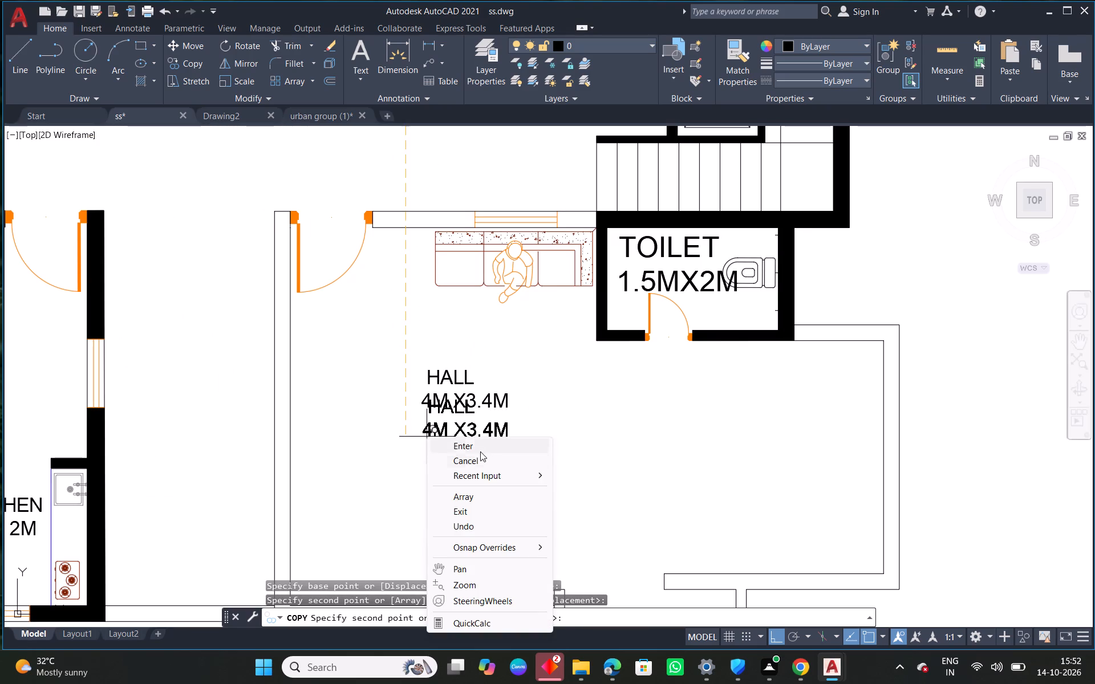
left_click(480, 442)
Copy the lower-left kitchen's counter lines, sink and stove horizontally into the passage between the two lower flats.
scroll(431, 456, "down", 2)
middle_click_drag(460, 497, 465, 444)
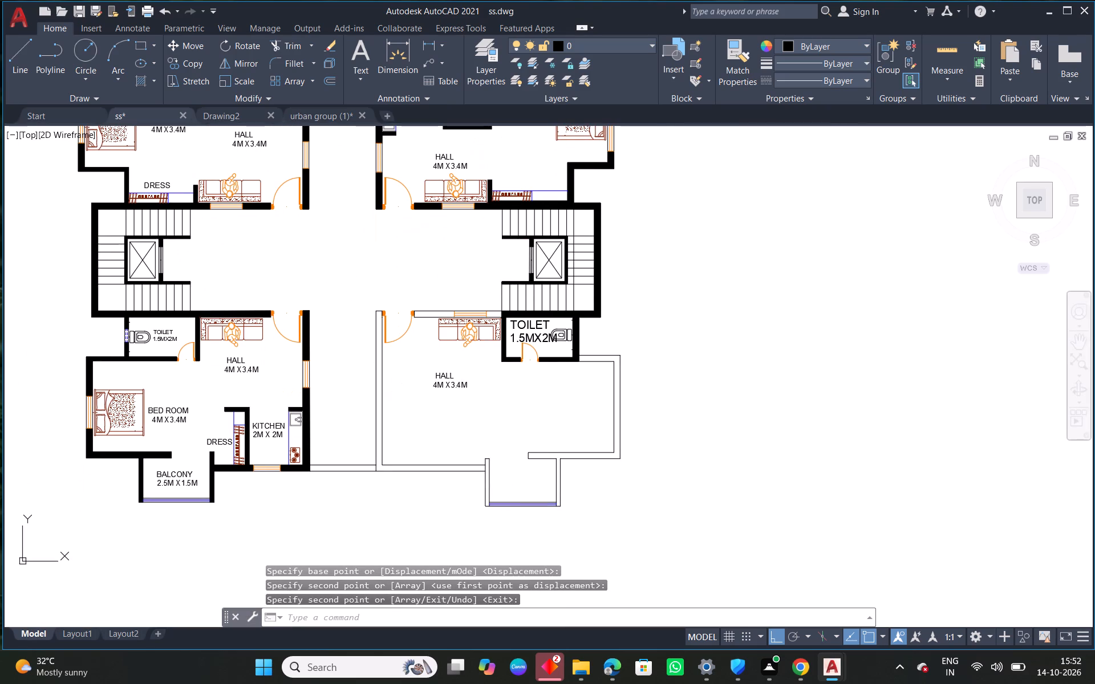
scroll(423, 447, "down", 1)
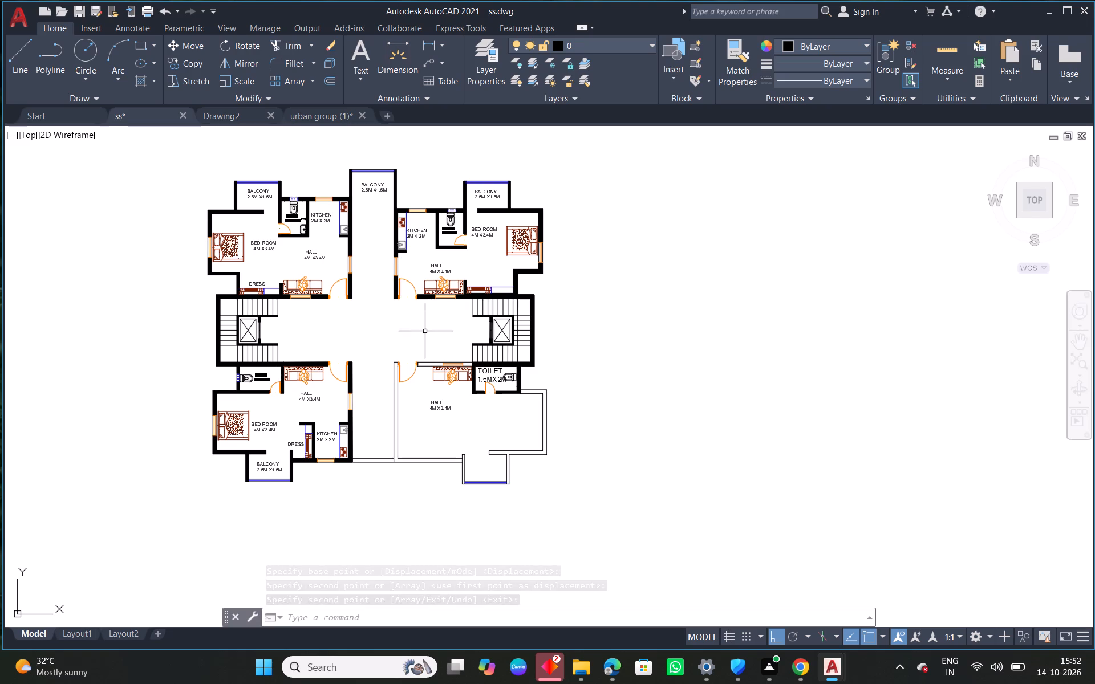
scroll(368, 456, "up", 3)
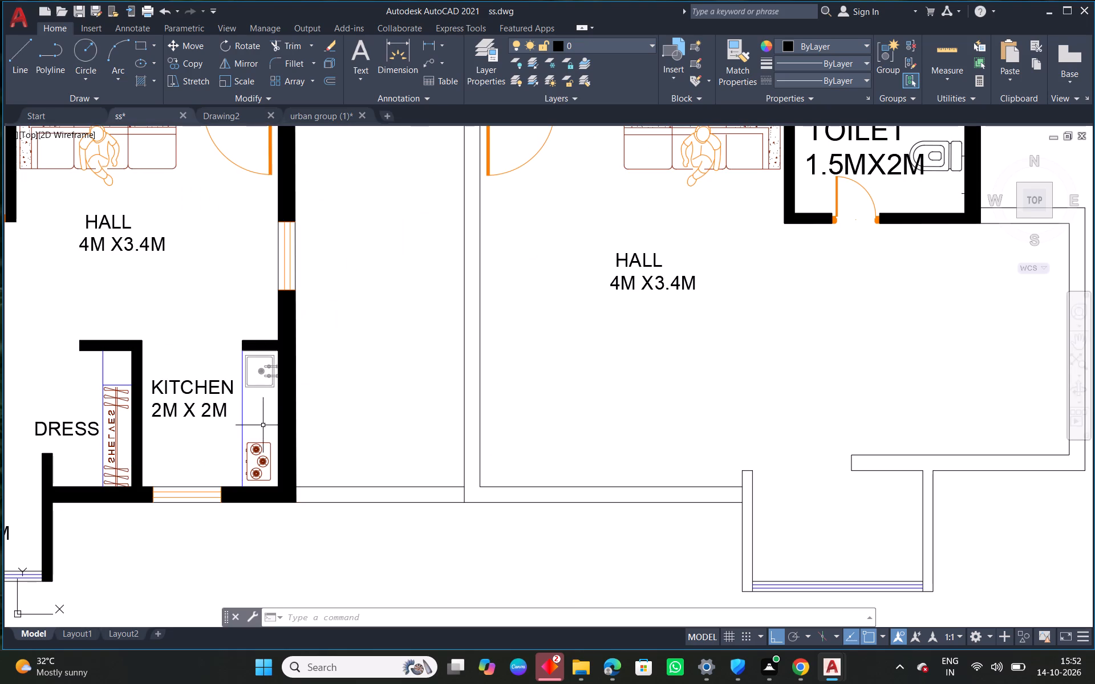
left_click(264, 404)
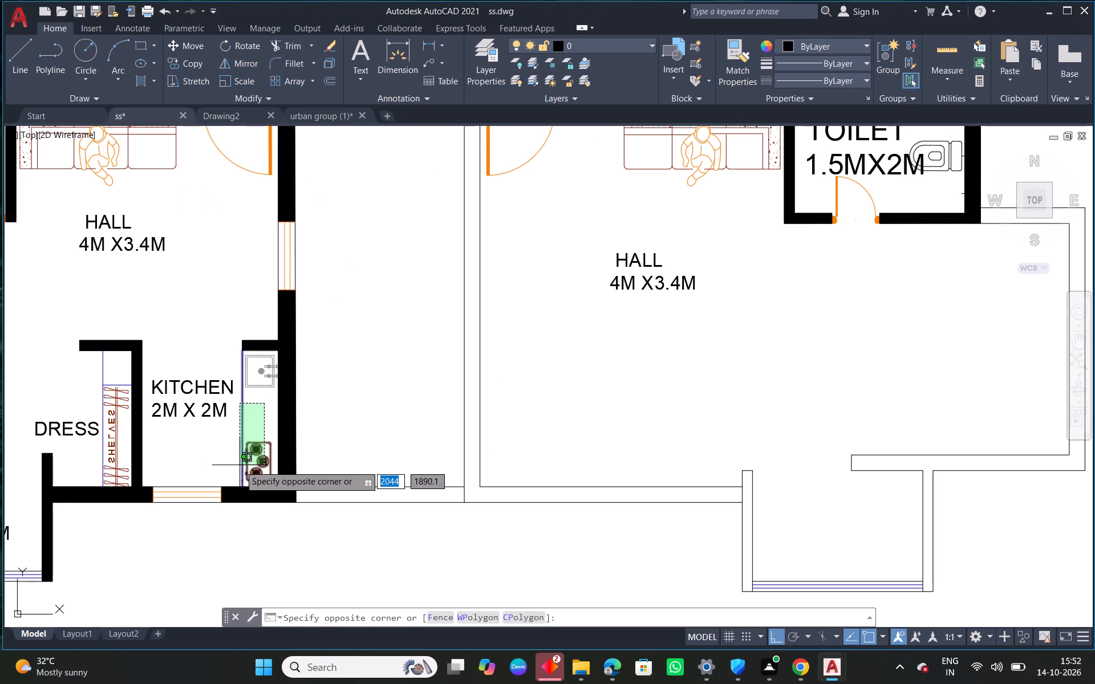
left_click(239, 468)
scroll(262, 359, "up", 1)
left_click(273, 367)
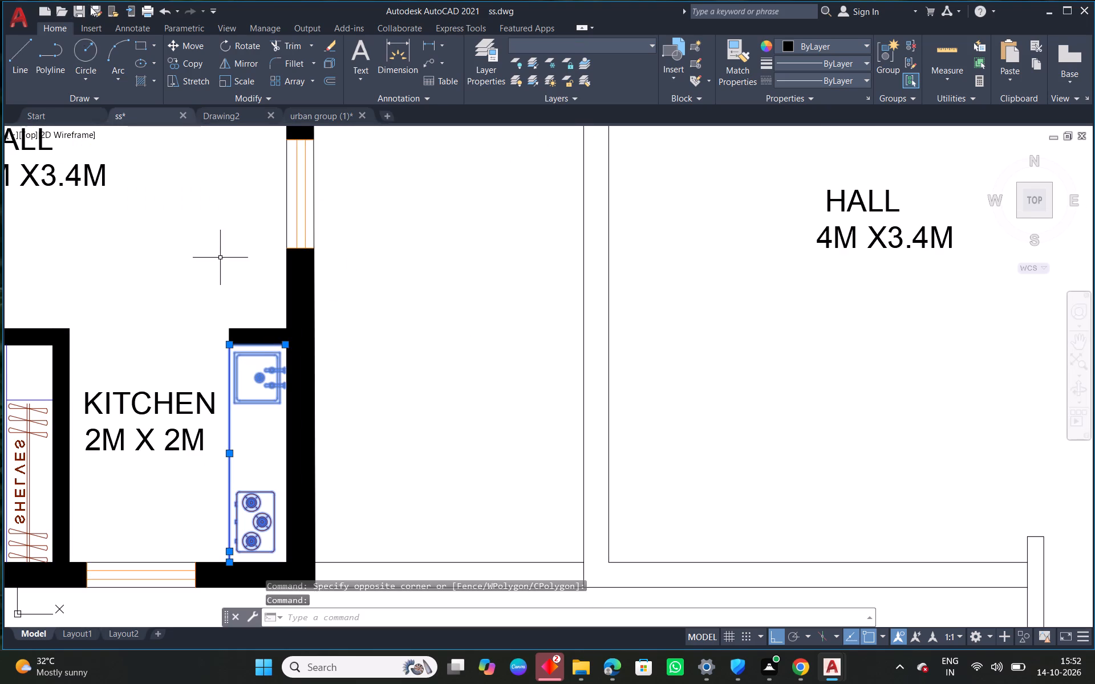
left_click(172, 64)
left_click_drag(226, 518, 231, 514)
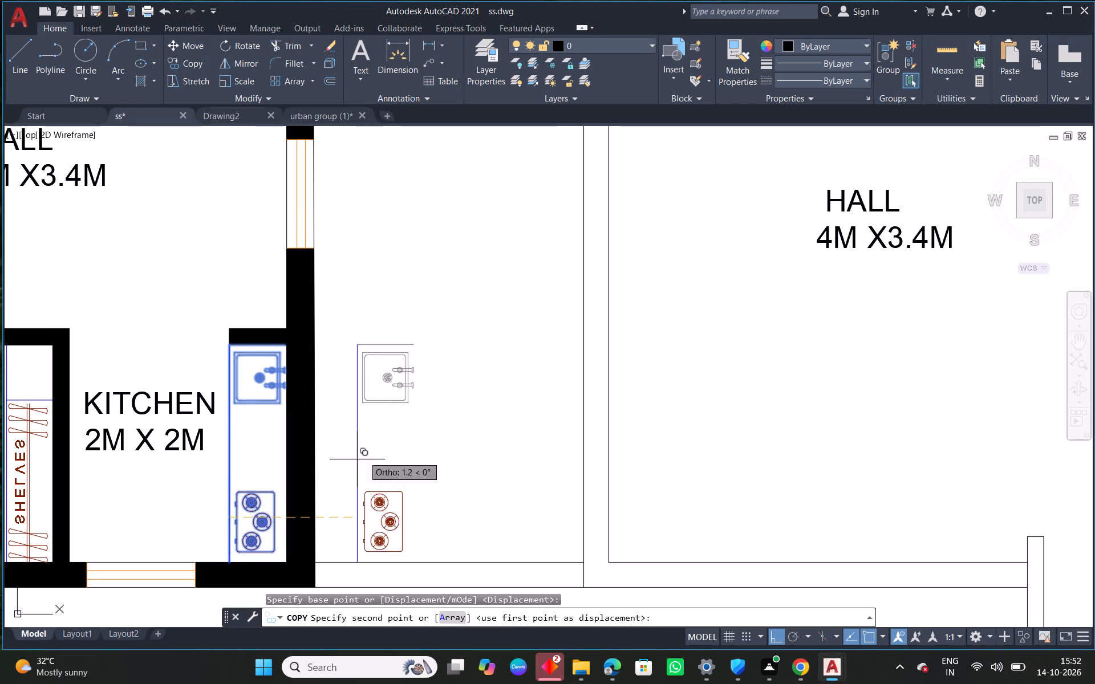
left_click(435, 428)
right_click(435, 427)
left_click(481, 443)
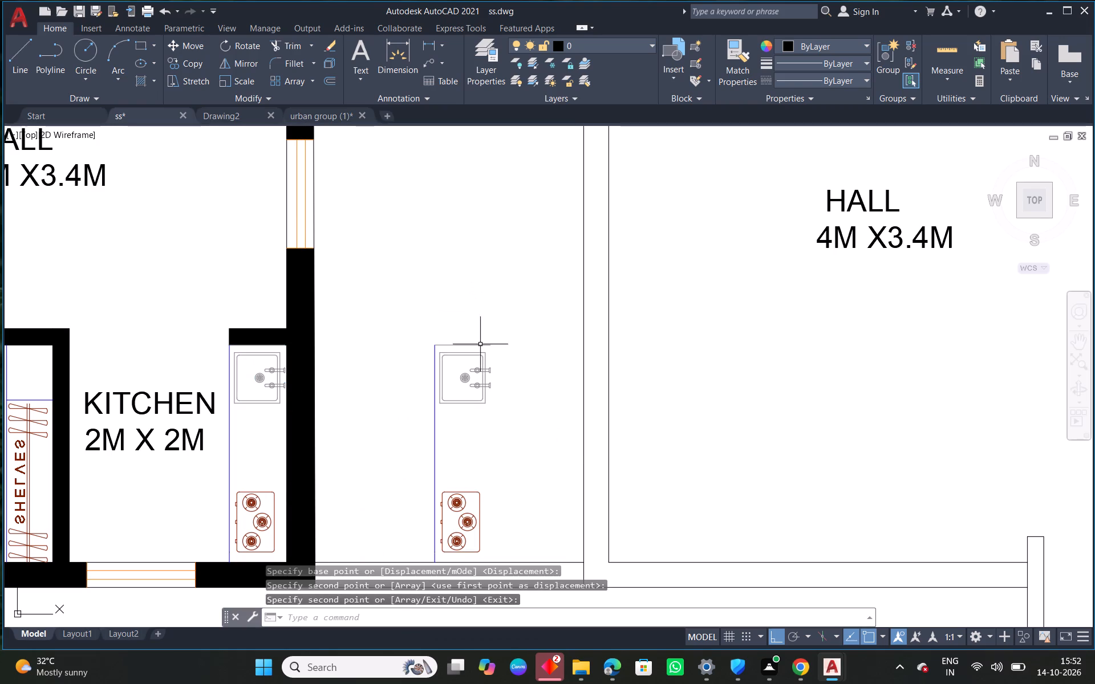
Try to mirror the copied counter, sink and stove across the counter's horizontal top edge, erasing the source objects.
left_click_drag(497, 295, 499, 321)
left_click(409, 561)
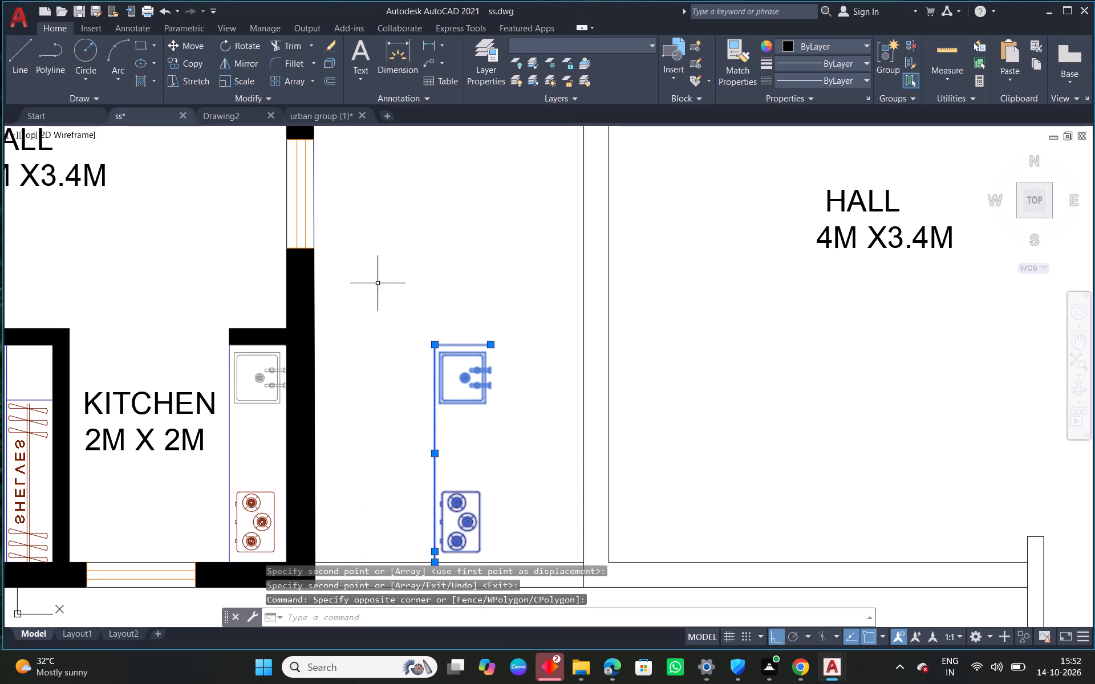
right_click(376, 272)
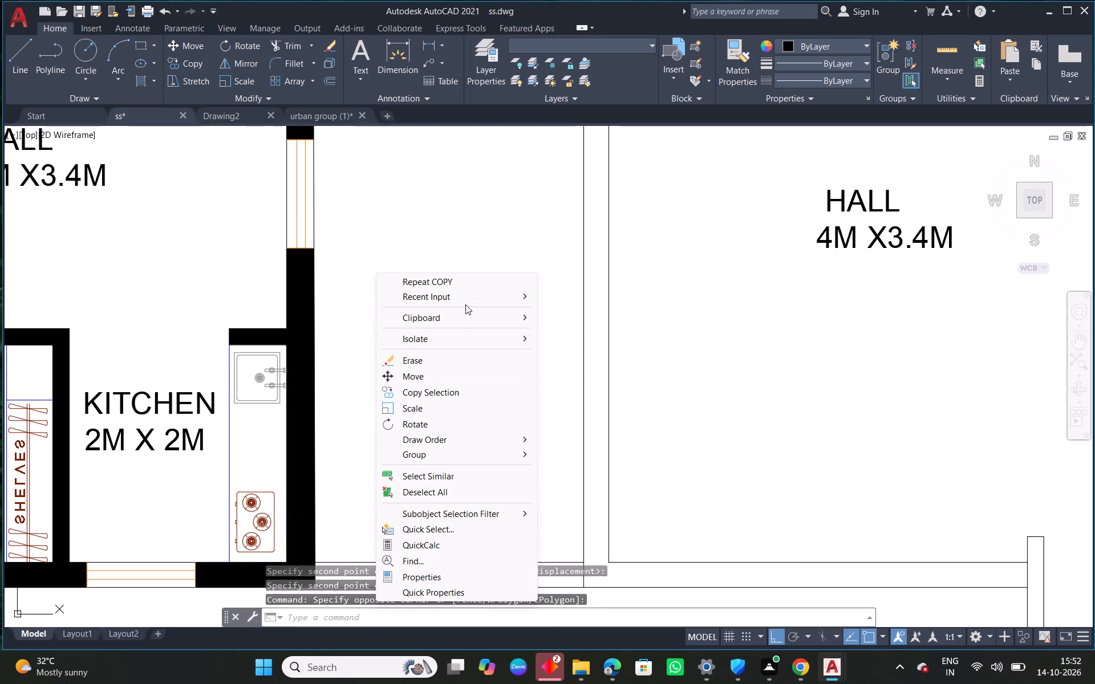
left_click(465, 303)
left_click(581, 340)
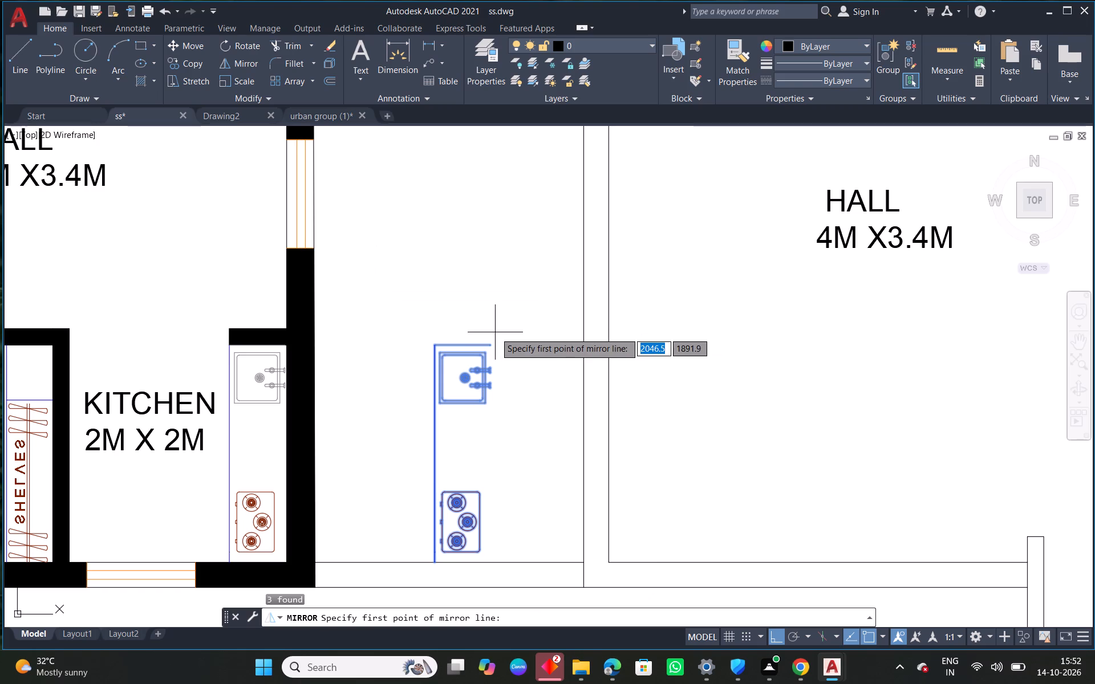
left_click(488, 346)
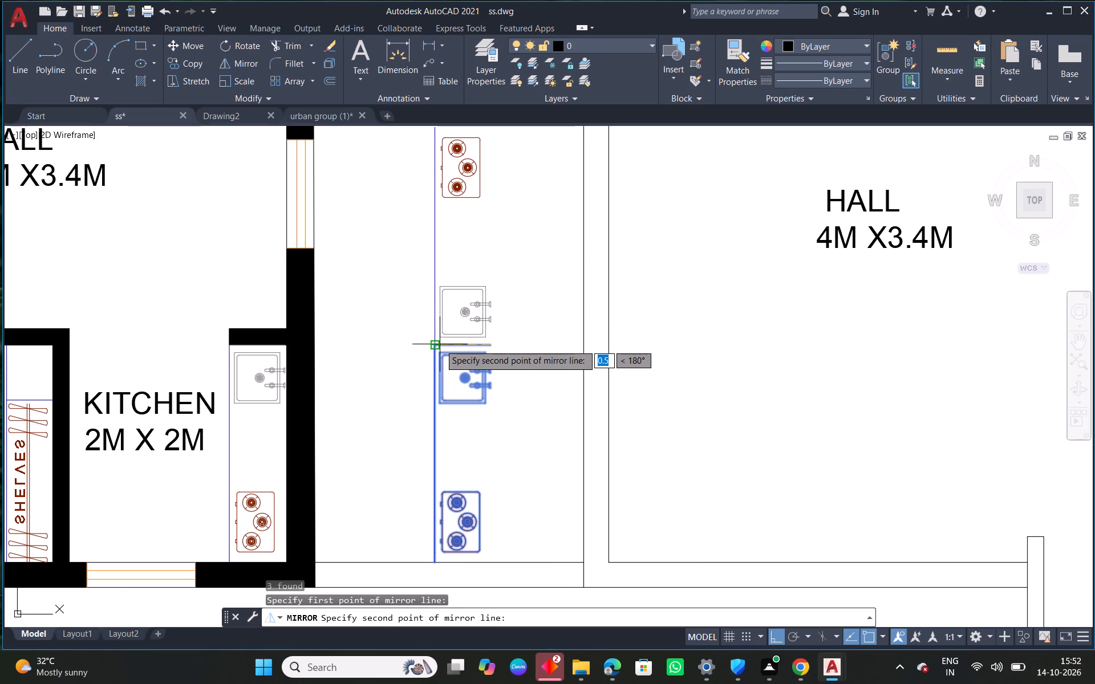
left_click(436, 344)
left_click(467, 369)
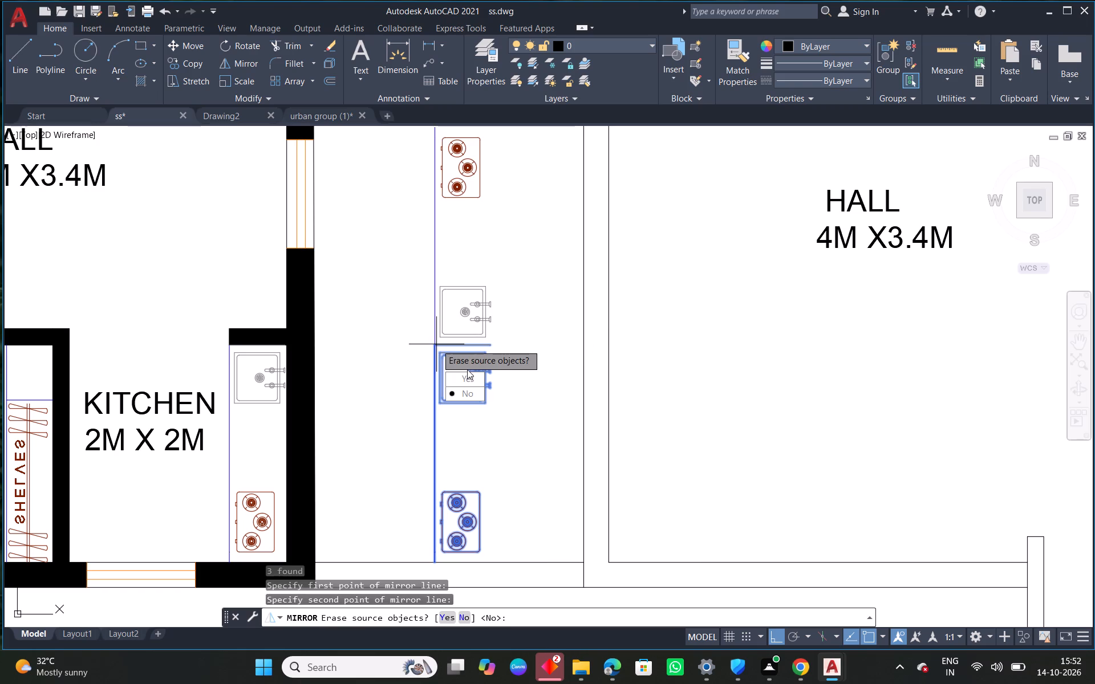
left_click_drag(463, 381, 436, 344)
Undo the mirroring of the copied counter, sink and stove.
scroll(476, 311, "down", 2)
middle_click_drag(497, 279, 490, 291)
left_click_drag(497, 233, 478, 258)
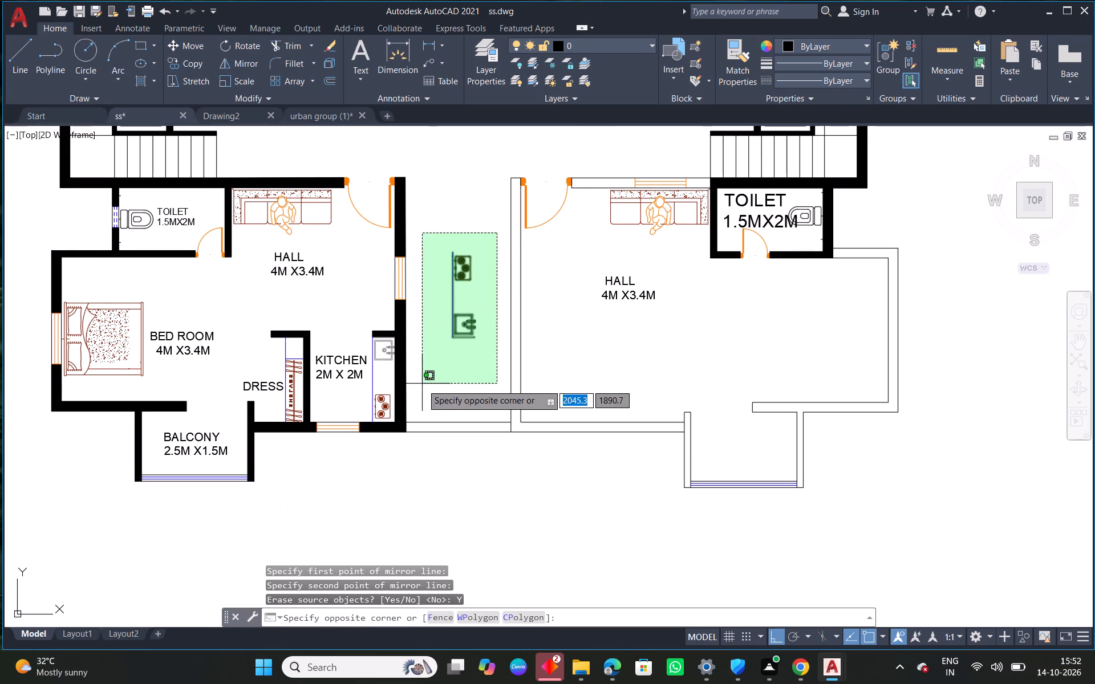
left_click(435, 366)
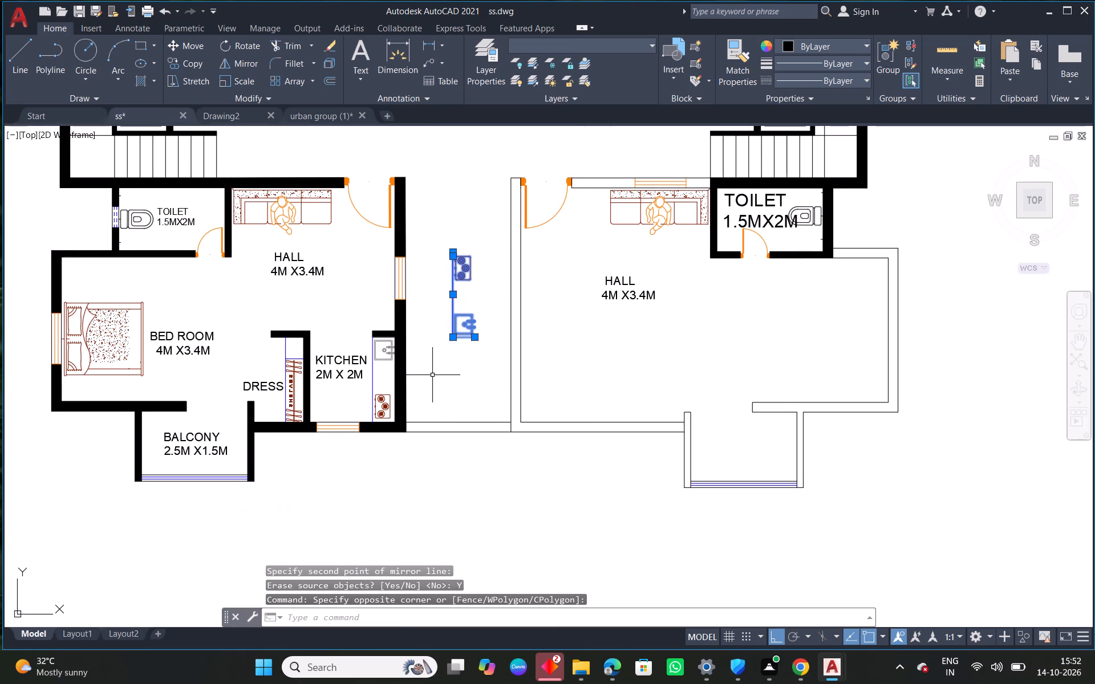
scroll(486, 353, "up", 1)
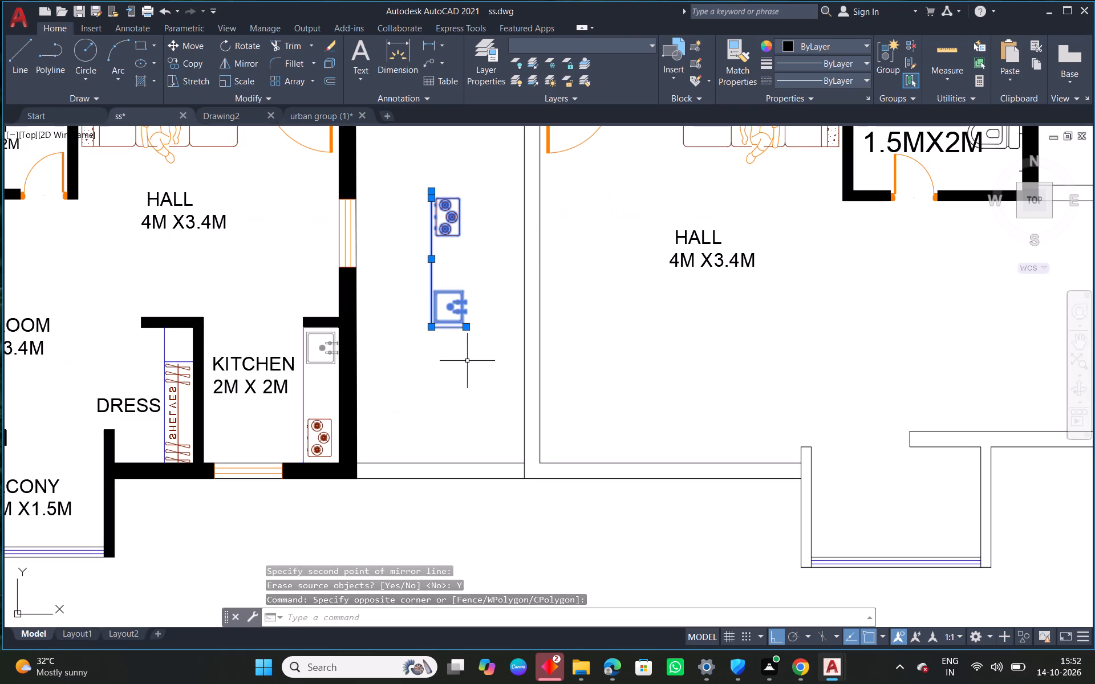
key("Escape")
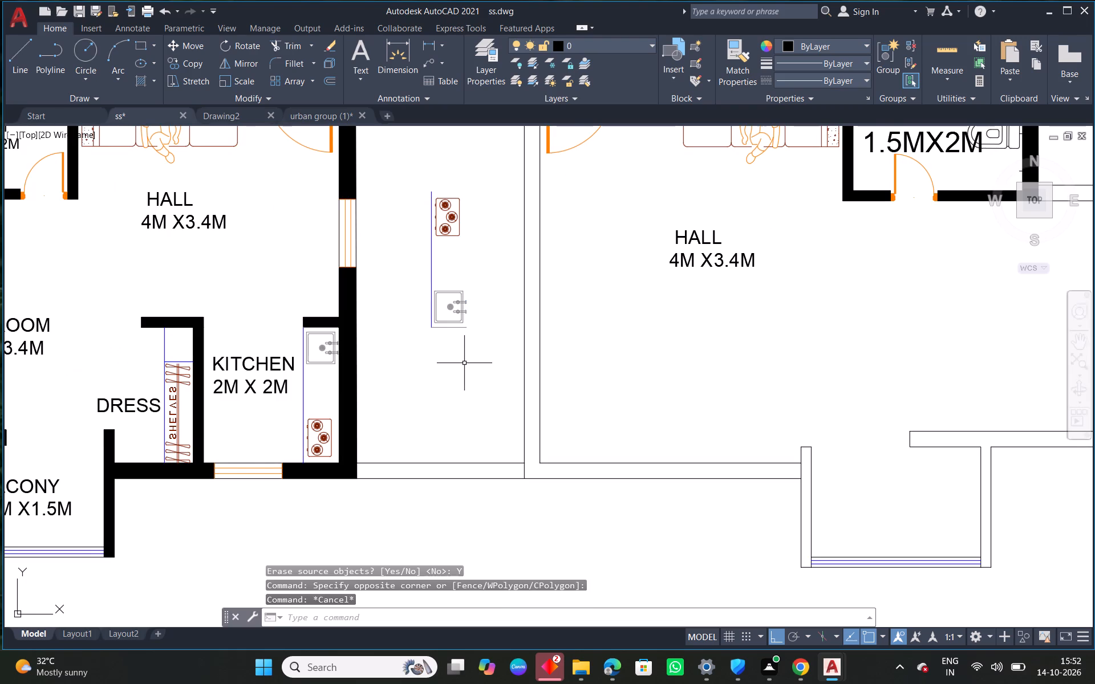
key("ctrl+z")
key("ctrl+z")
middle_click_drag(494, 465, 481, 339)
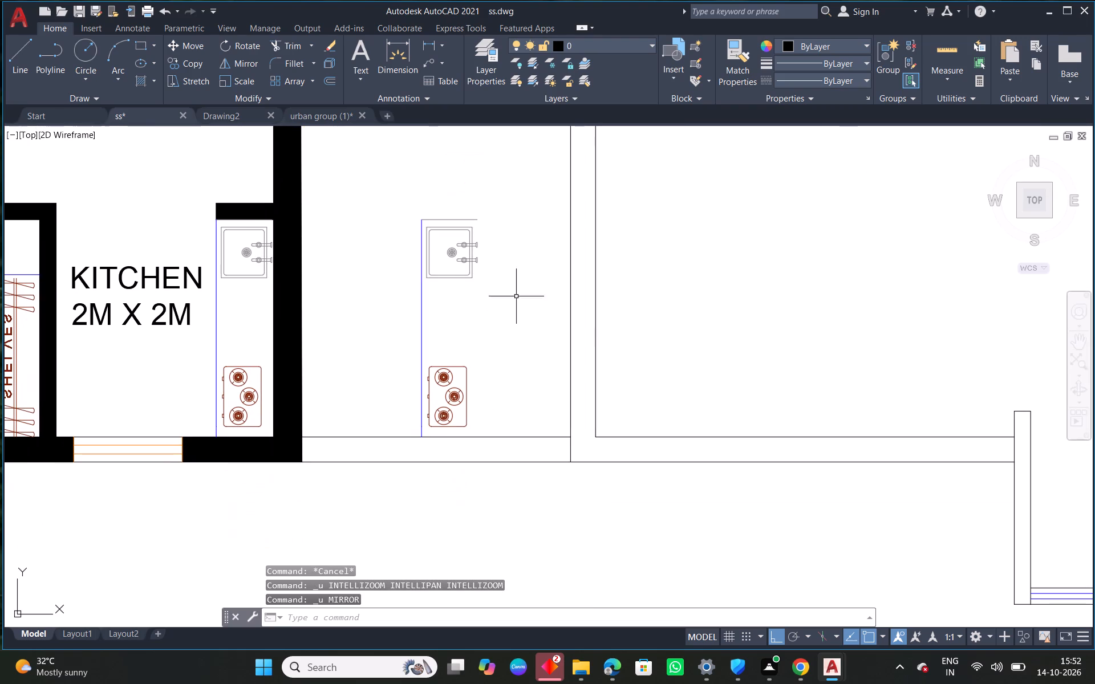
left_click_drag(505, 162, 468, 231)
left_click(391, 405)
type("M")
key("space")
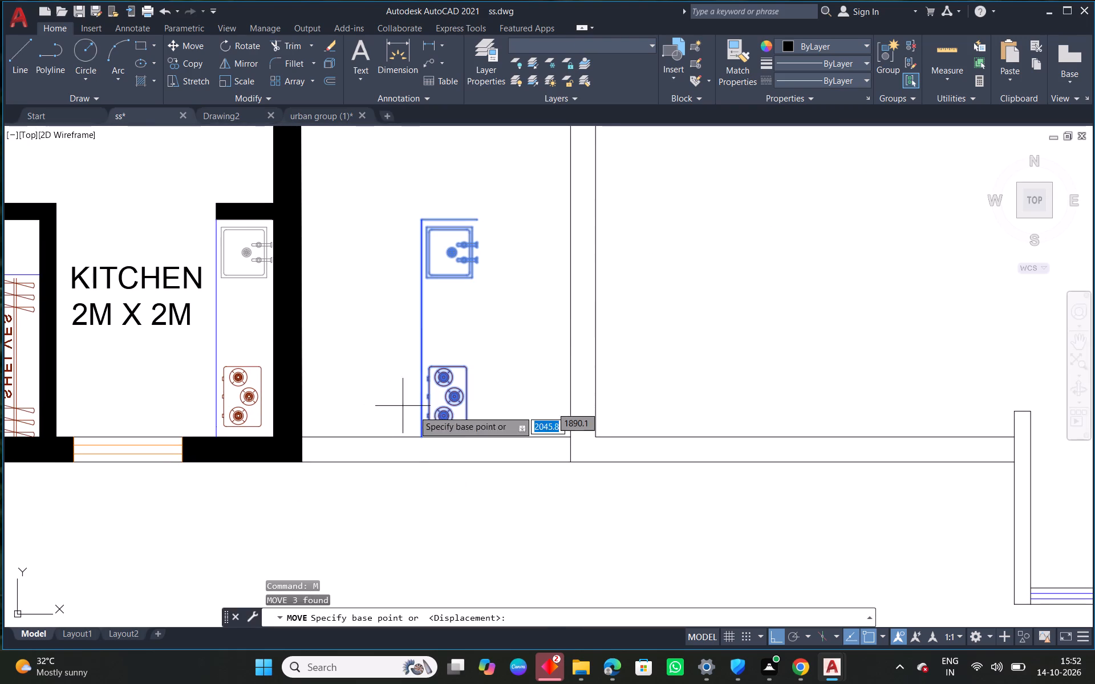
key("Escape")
Mirror the copied counter, sink and stove across the counter's long vertical edge, erasing the source objects.
left_click_drag(487, 414, 470, 381)
left_click(396, 186)
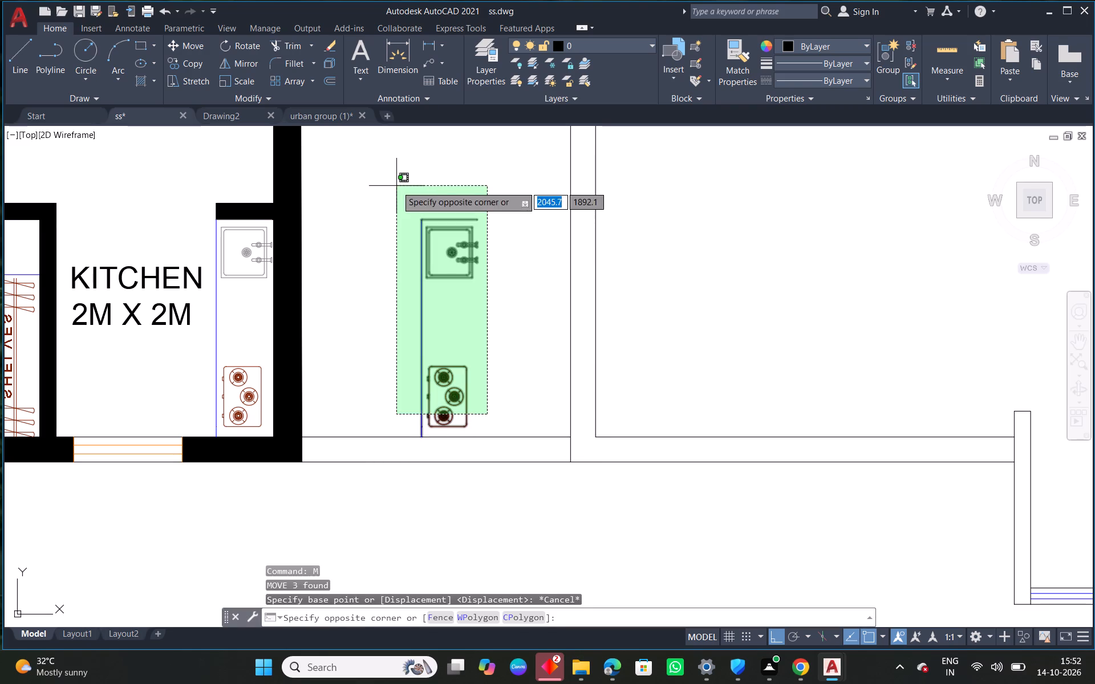
type("MI")
key("space")
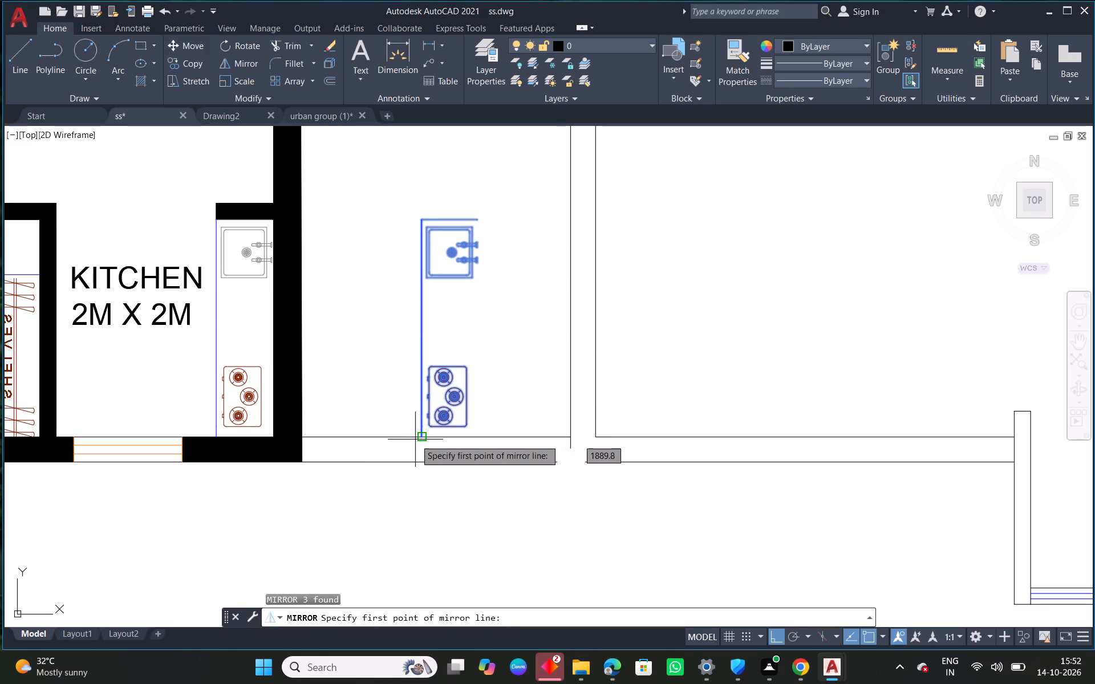
left_click(415, 439)
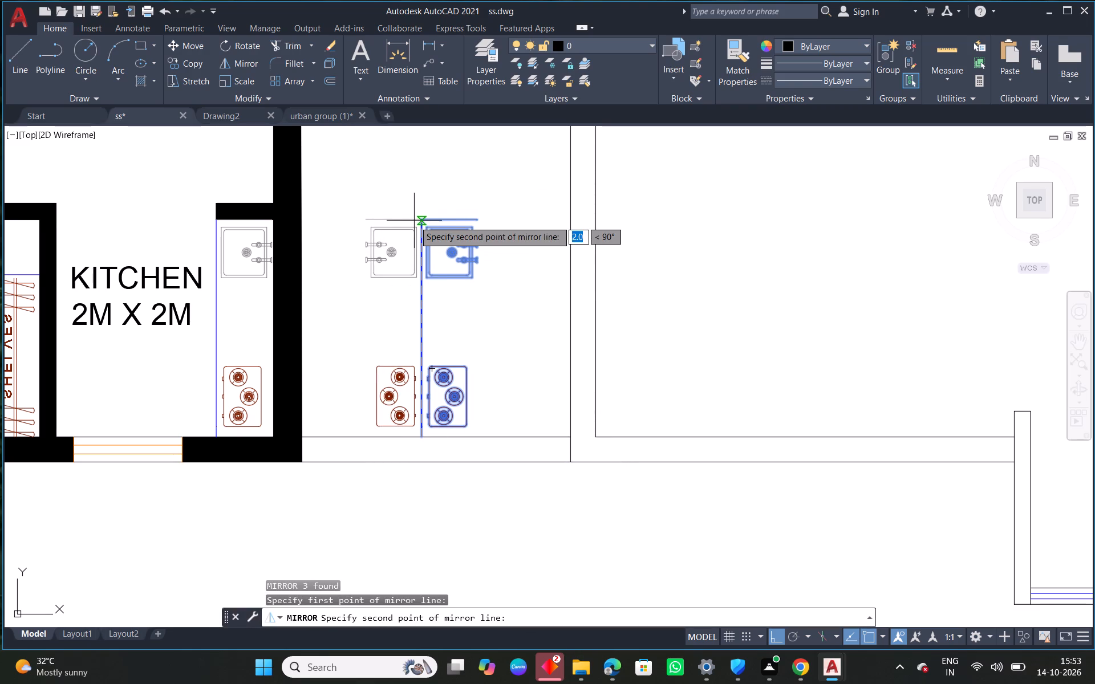
left_click(417, 219)
left_click_drag(449, 254, 419, 219)
Move the mirrored counter, sink and stove into the lower-right flat, against the inner face of the passage-side wall.
left_click_drag(437, 187, 420, 223)
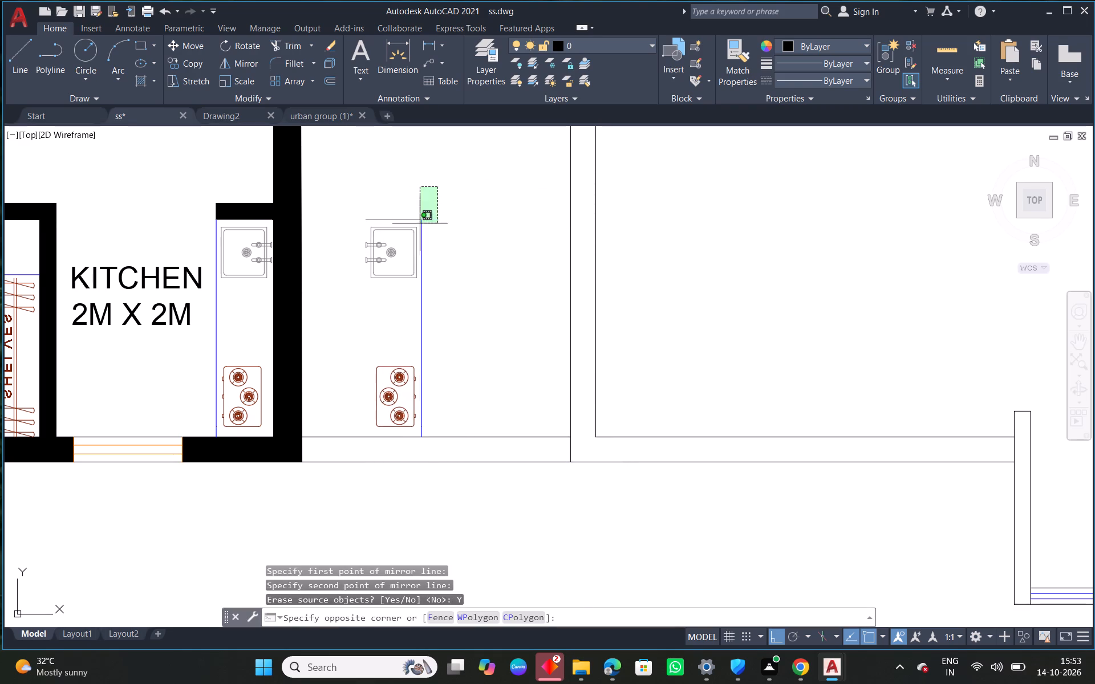
left_click(356, 406)
type("M")
key("space")
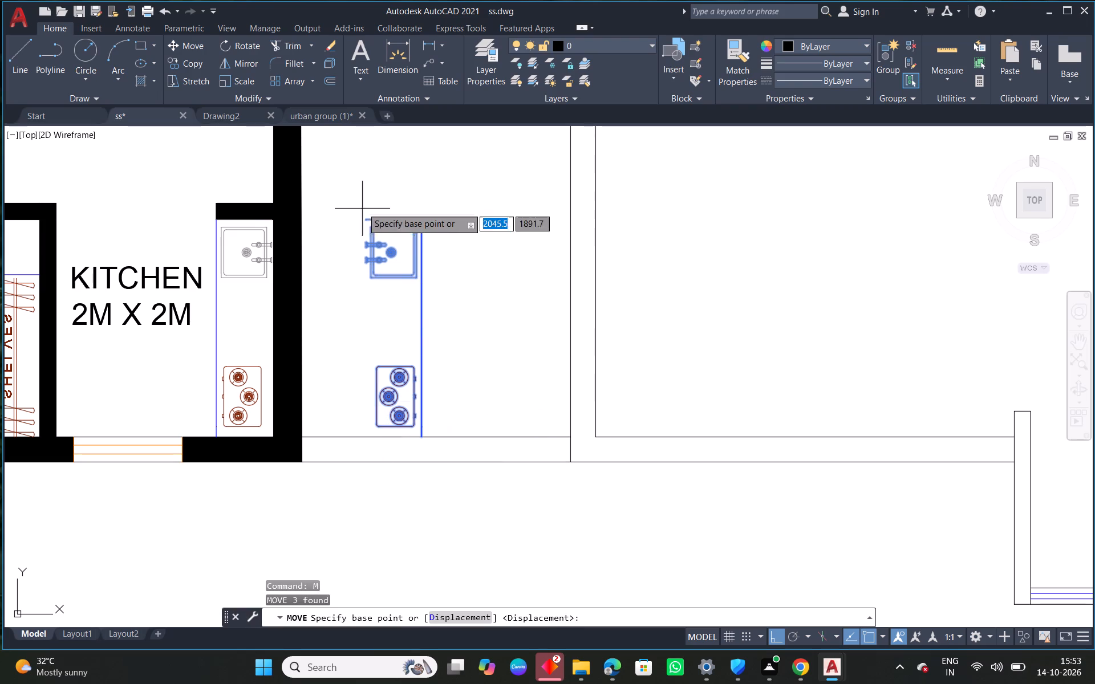
left_click_drag(362, 217, 369, 218)
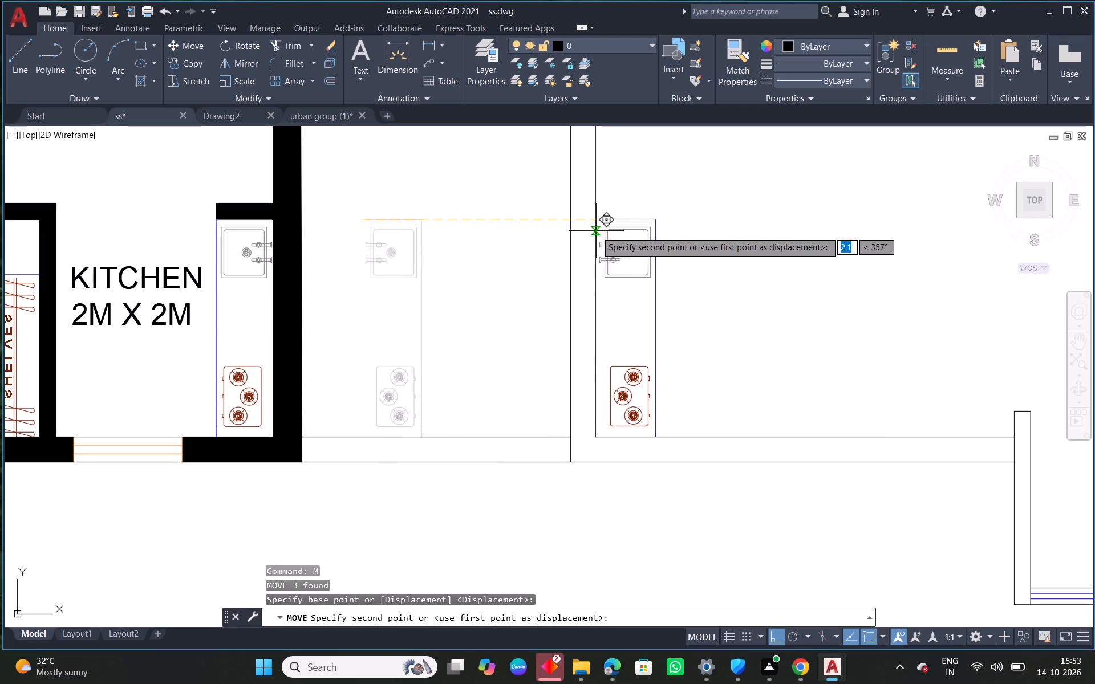
left_click(590, 232)
key("Escape")
Move the counter, sink and stove straight up so the counter's lower end meets the bottom wall's inner line.
middle_click_drag(709, 377, 619, 340)
left_click_drag(603, 169, 583, 210)
left_click(518, 360)
type("M")
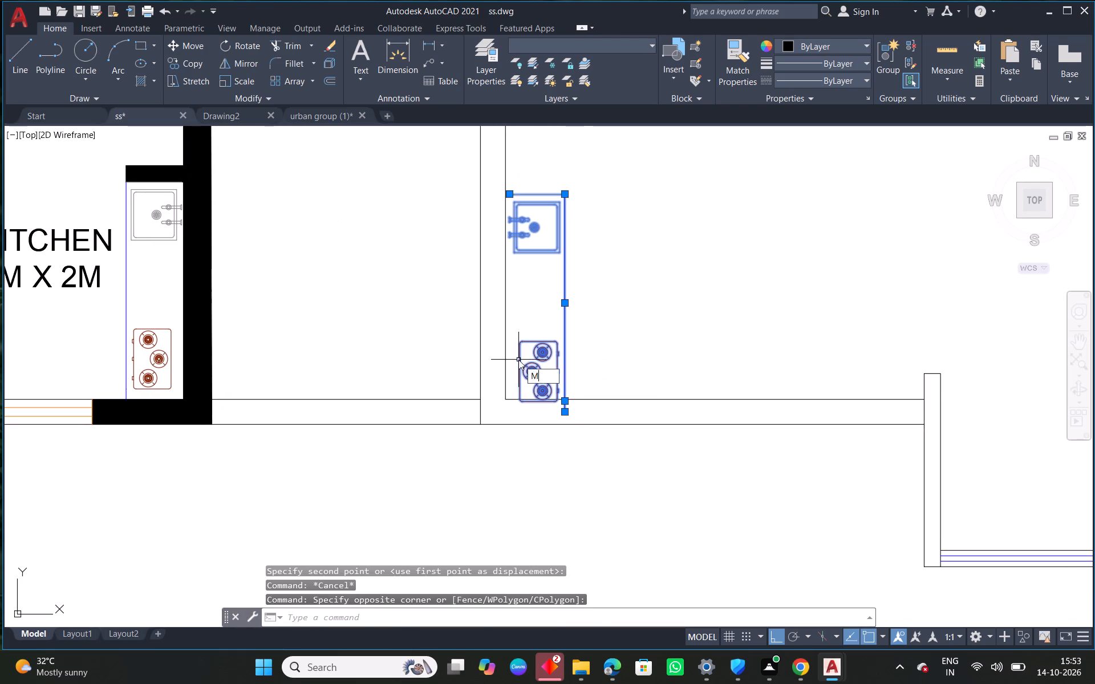
key("space")
scroll(571, 422, "up", 2)
left_click(554, 395)
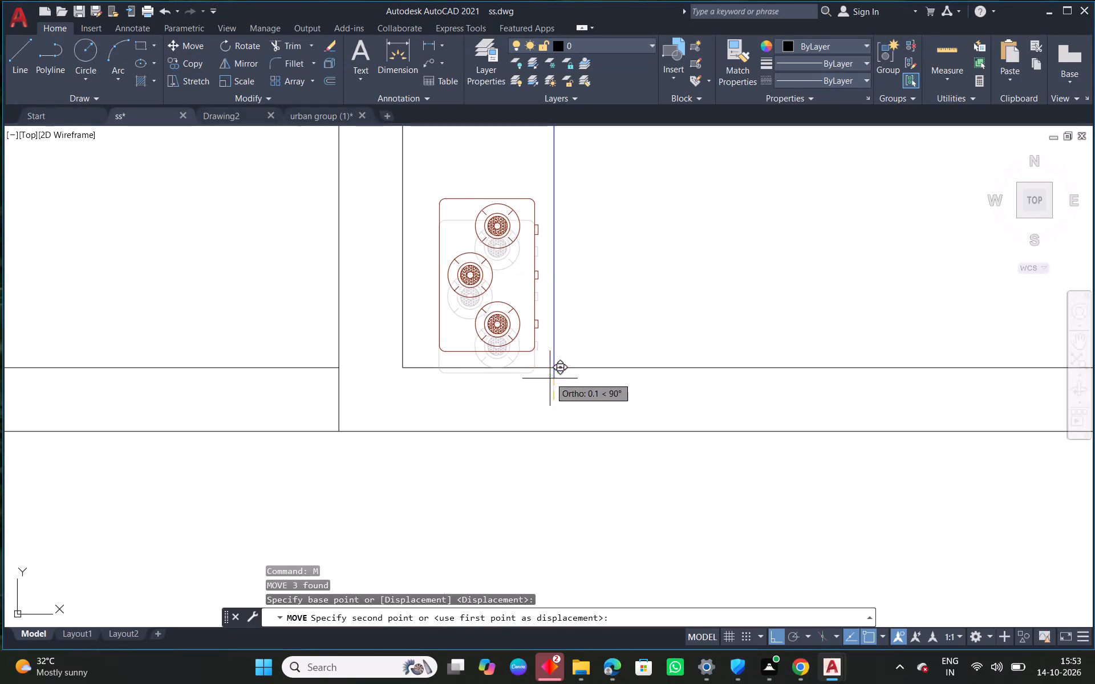
left_click(547, 368)
Move the counter, sink and stove sideways so the counter's upper corner meets the inner face of the passage-side wall.
scroll(585, 410, "down", 2)
middle_click_drag(606, 300, 581, 337)
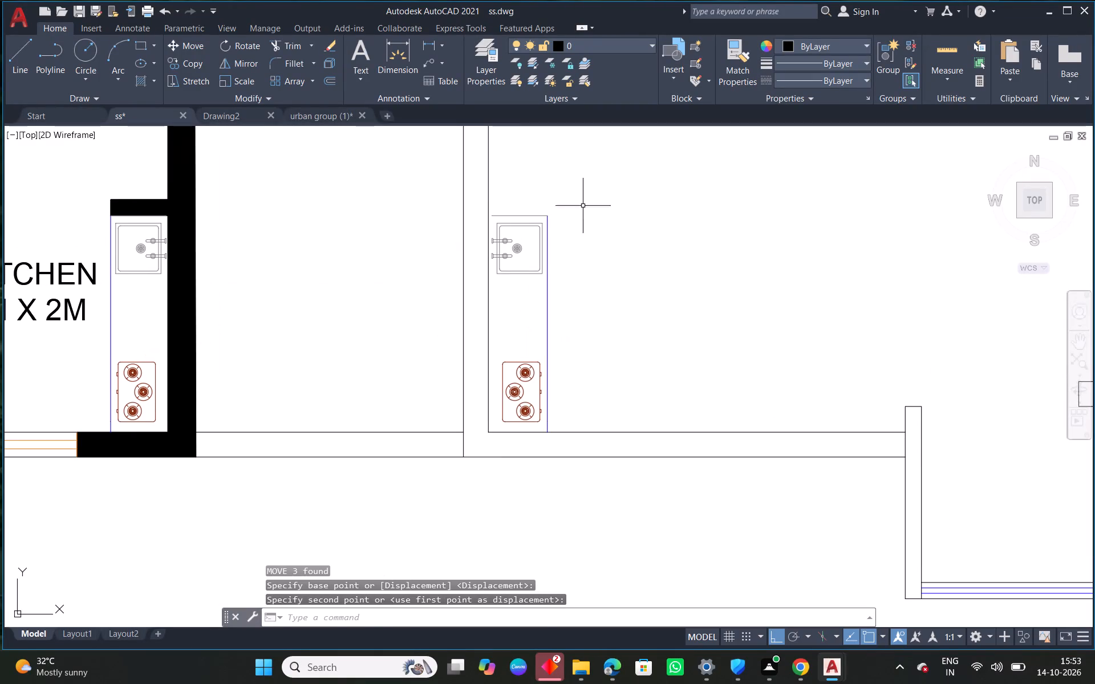
left_click_drag(575, 185, 567, 215)
left_click(522, 382)
type("M")
key("space")
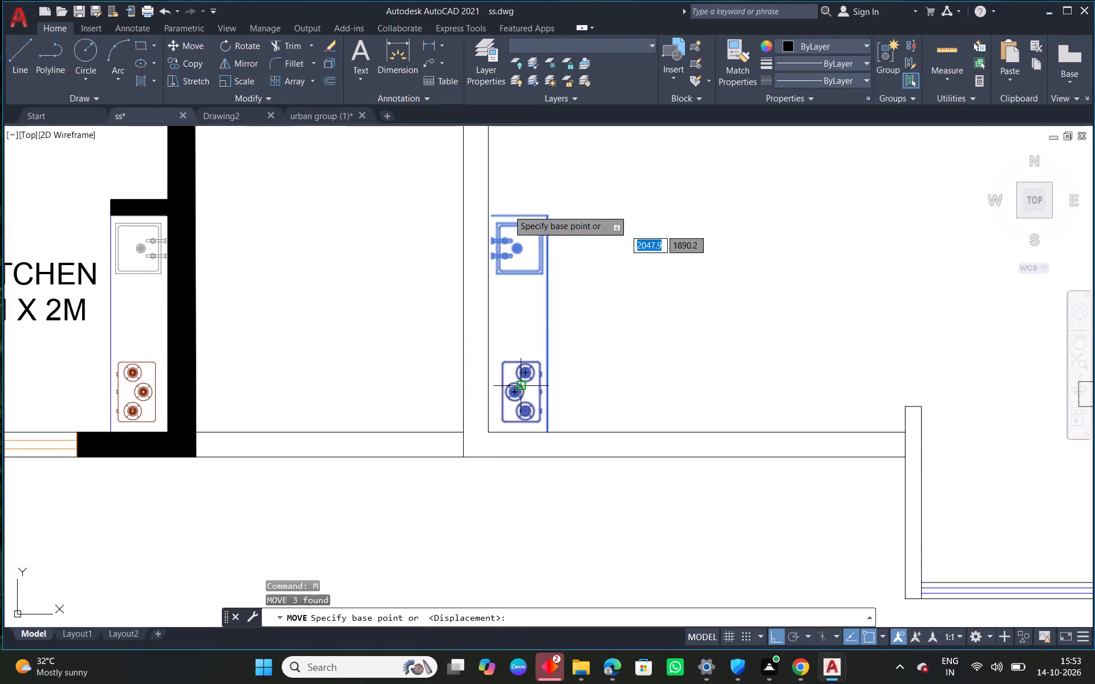
scroll(499, 205, "up", 2)
left_click(481, 223)
left_click(471, 224)
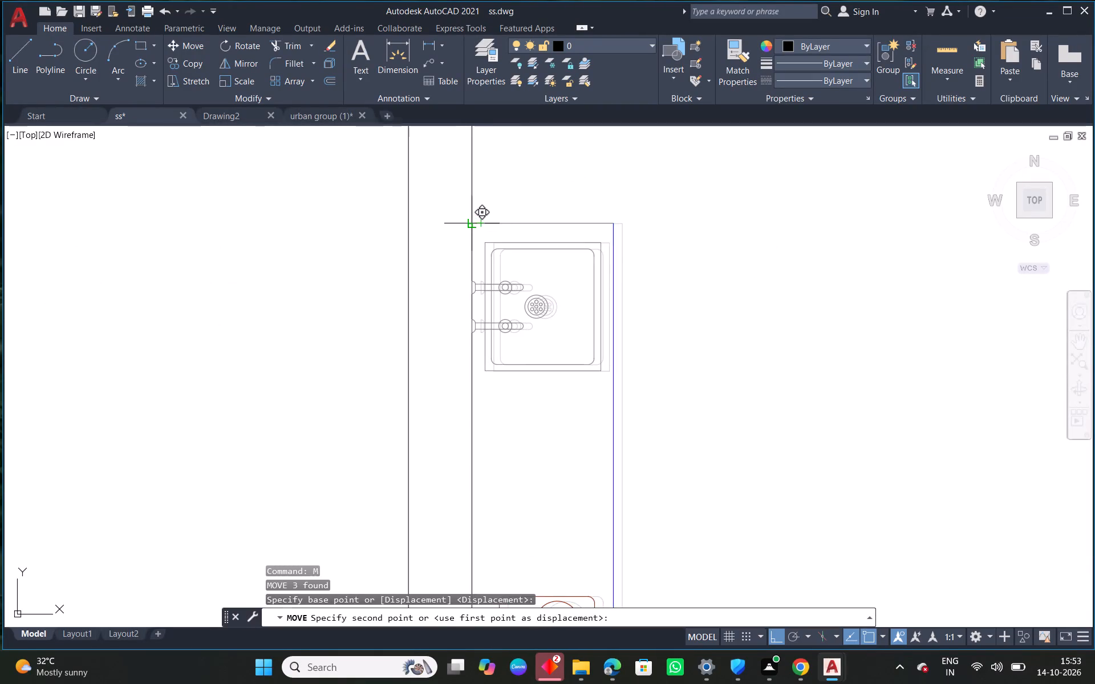
key("Escape")
scroll(569, 257, "down", 3)
middle_click_drag(639, 387, 638, 328)
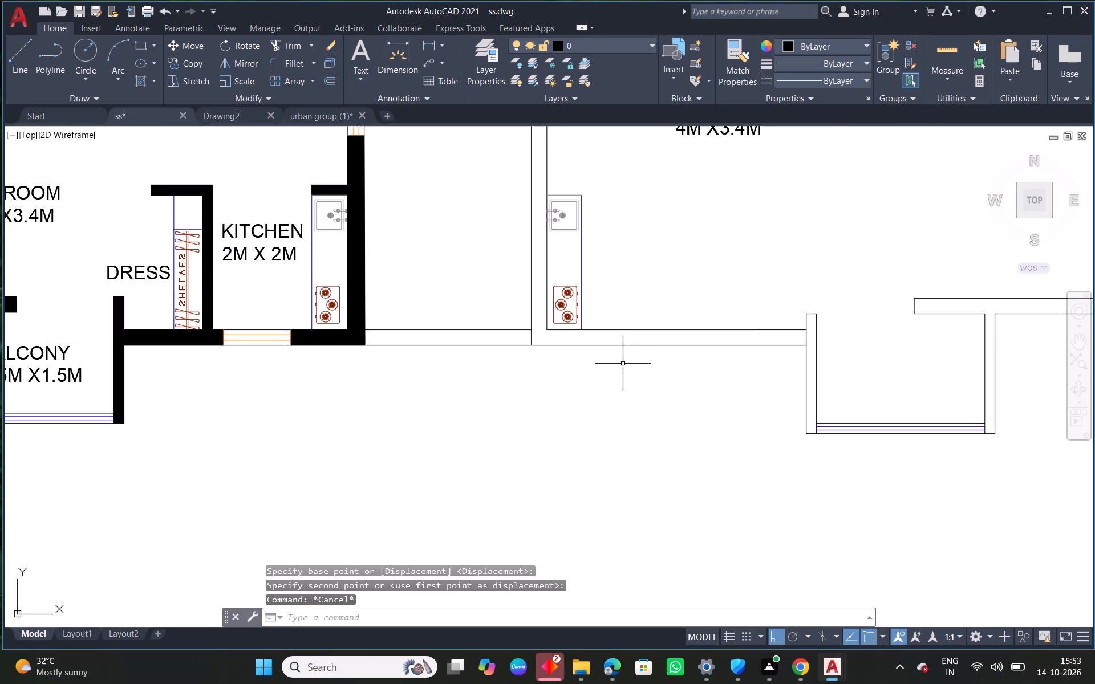
Copy the lower-left flat's kitchen window horizontally into the lower-right flat's bottom wall, just beyond the kitchen counter.
scroll(612, 386, "down", 1)
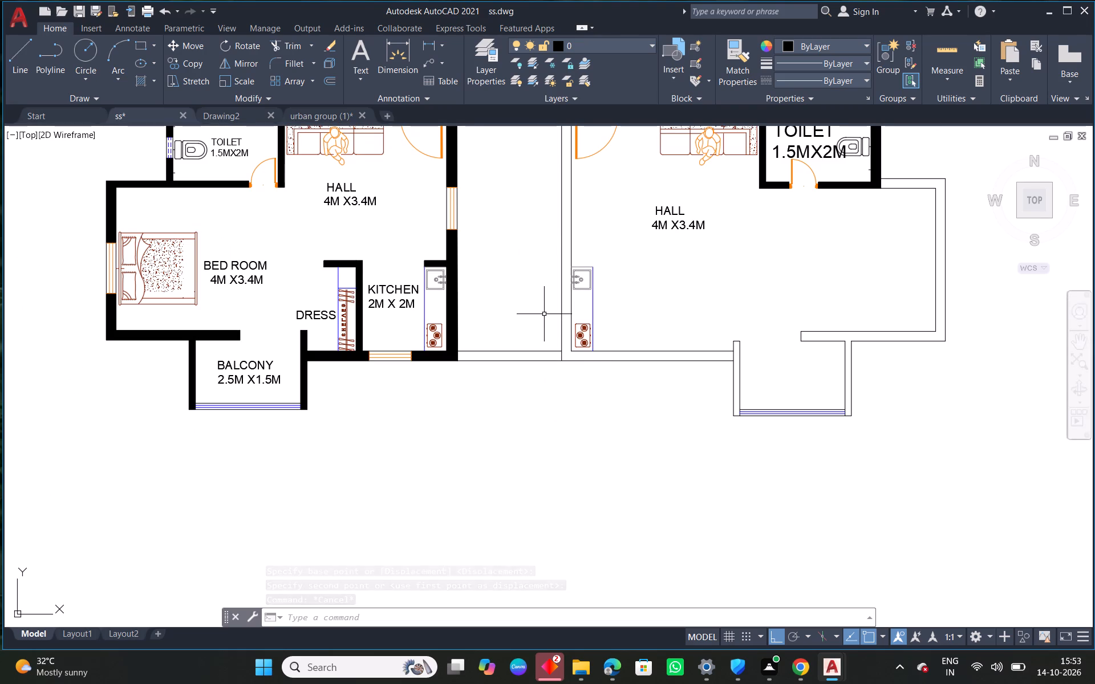
scroll(371, 343, "up", 2)
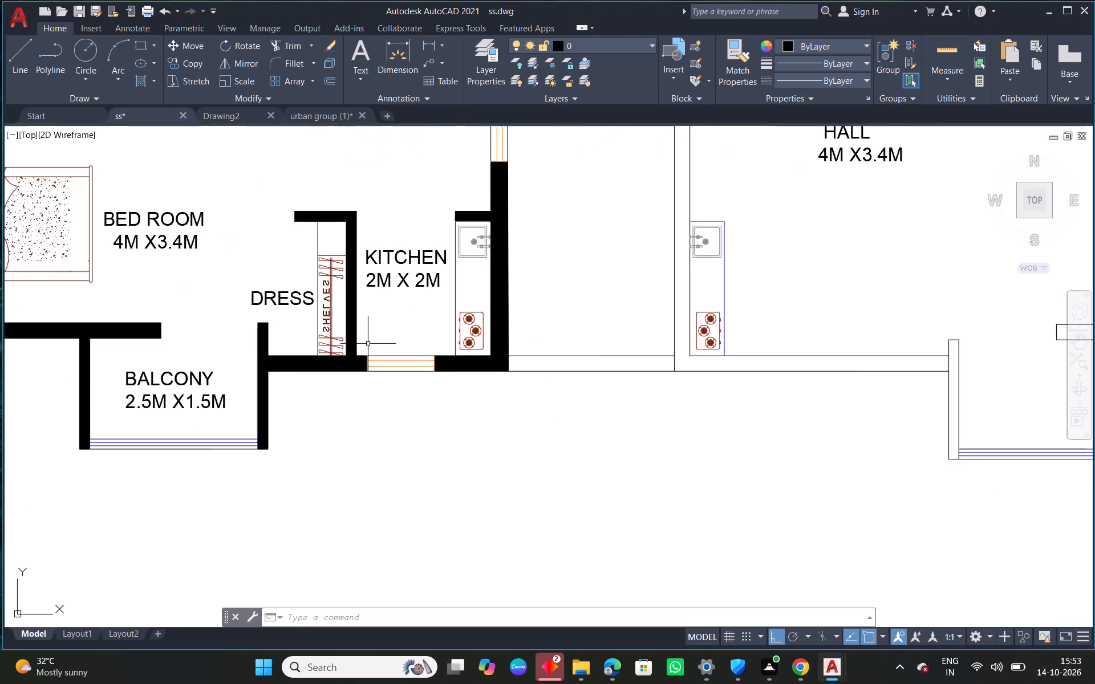
scroll(368, 348, "up", 1)
scroll(433, 390, "up", 2)
left_click_drag(448, 413, 447, 405)
left_click(407, 358)
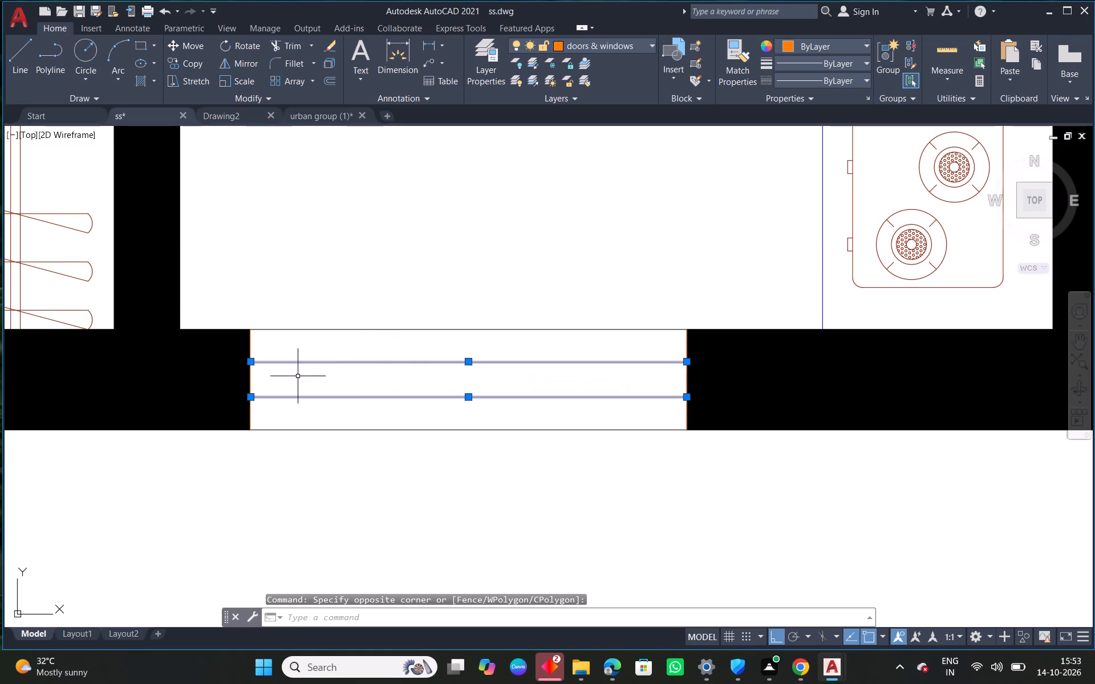
left_click(251, 380)
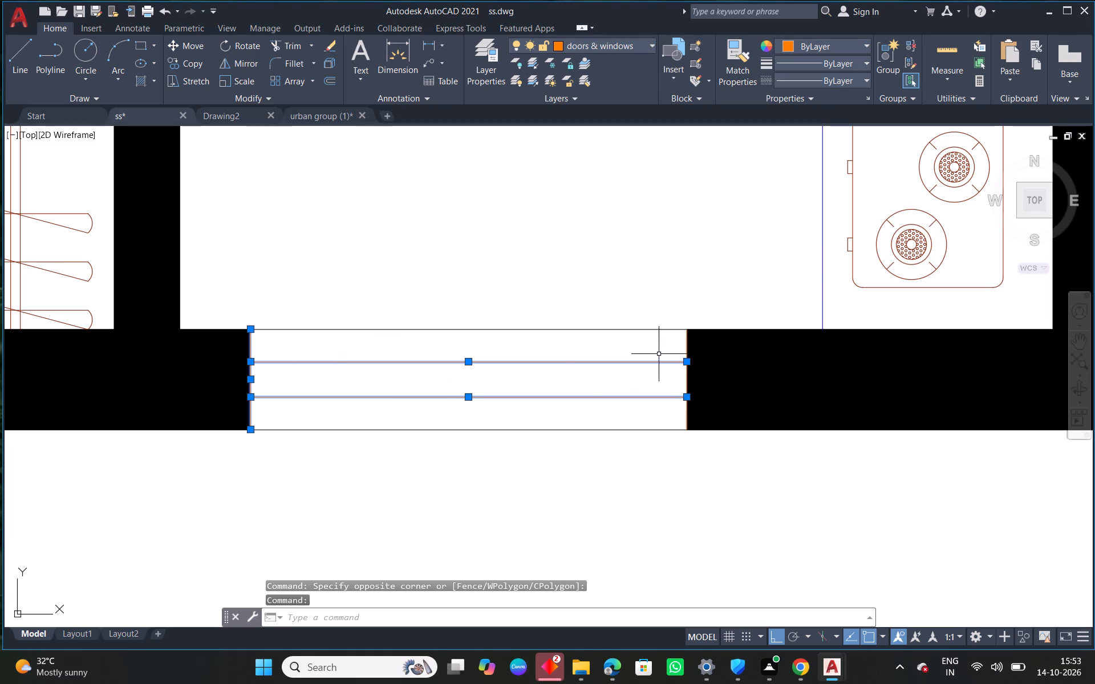
left_click(686, 380)
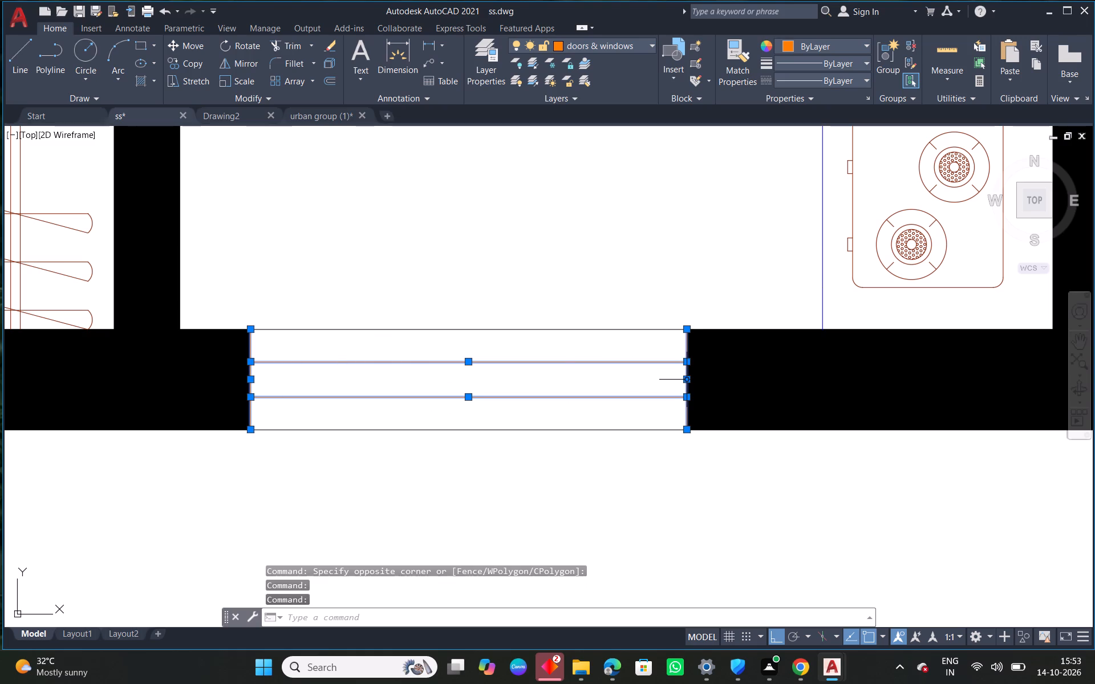
left_click(182, 66)
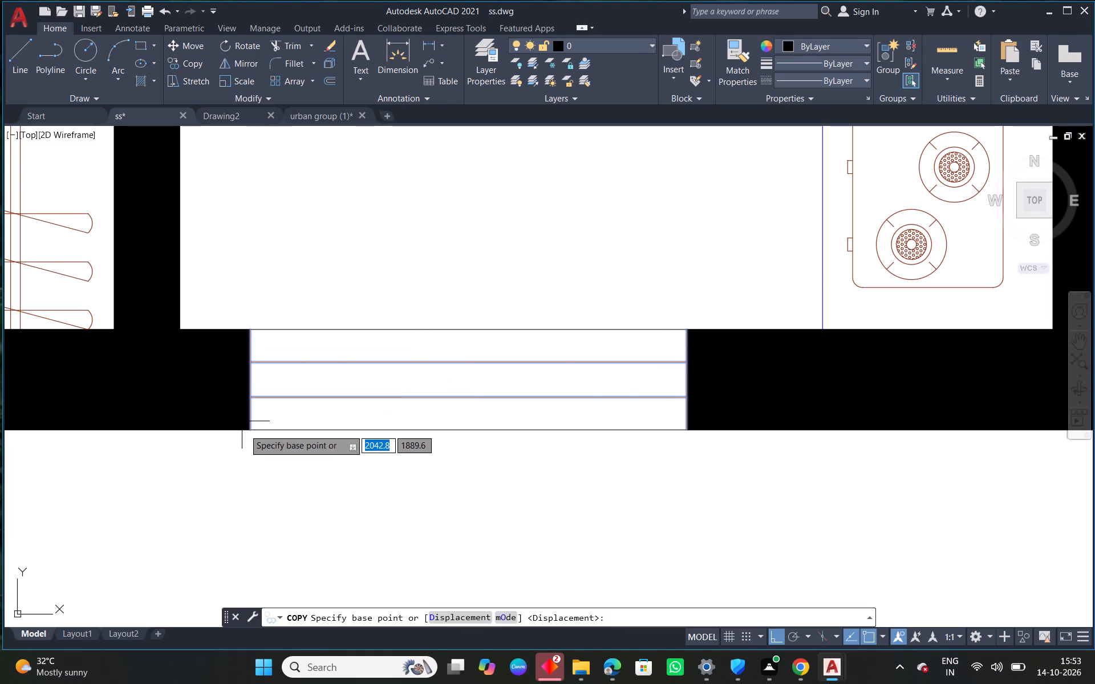
left_click(245, 432)
scroll(431, 449, "down", 2)
middle_click_drag(681, 451, 0, 348)
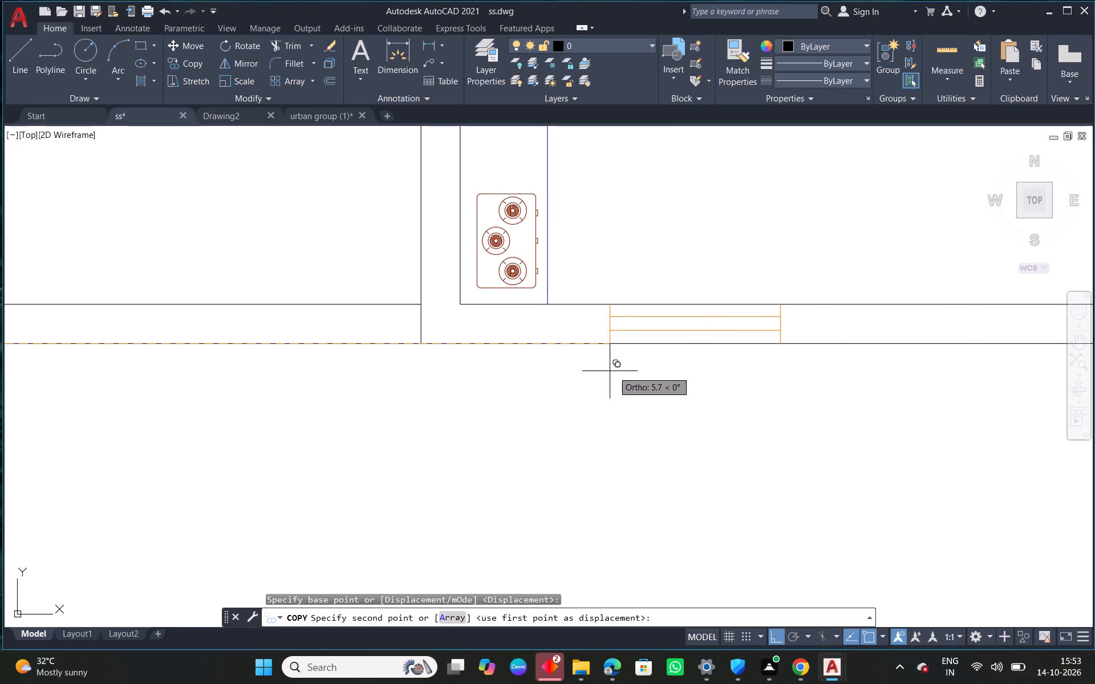
scroll(650, 374, "down", 2)
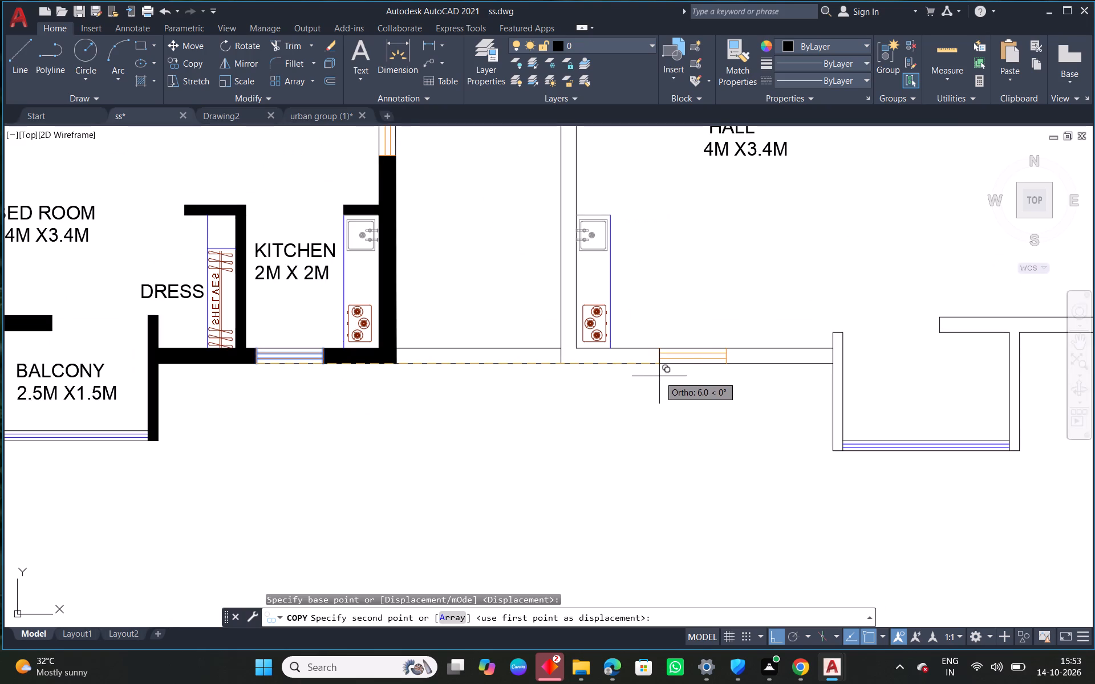
left_click(650, 376)
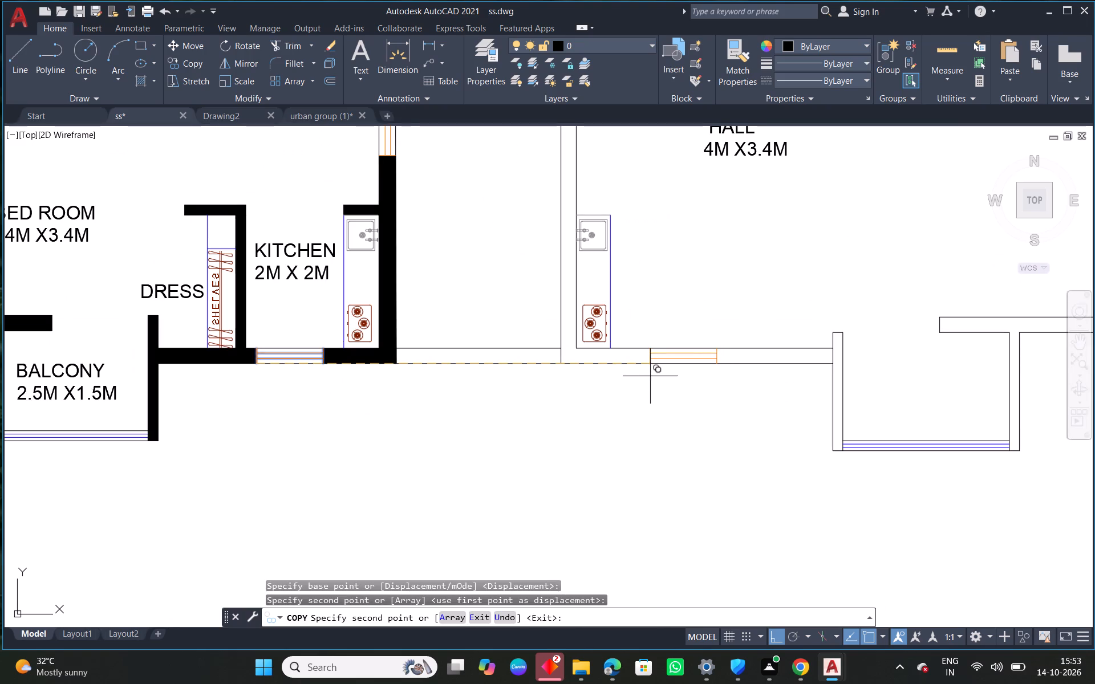
right_click(652, 378)
left_click(700, 389)
Copy the lower-left hall's passage-side window straight across into the lower-right flat's passage-side wall, aligned with its outer face.
middle_click_drag(520, 223, 502, 408)
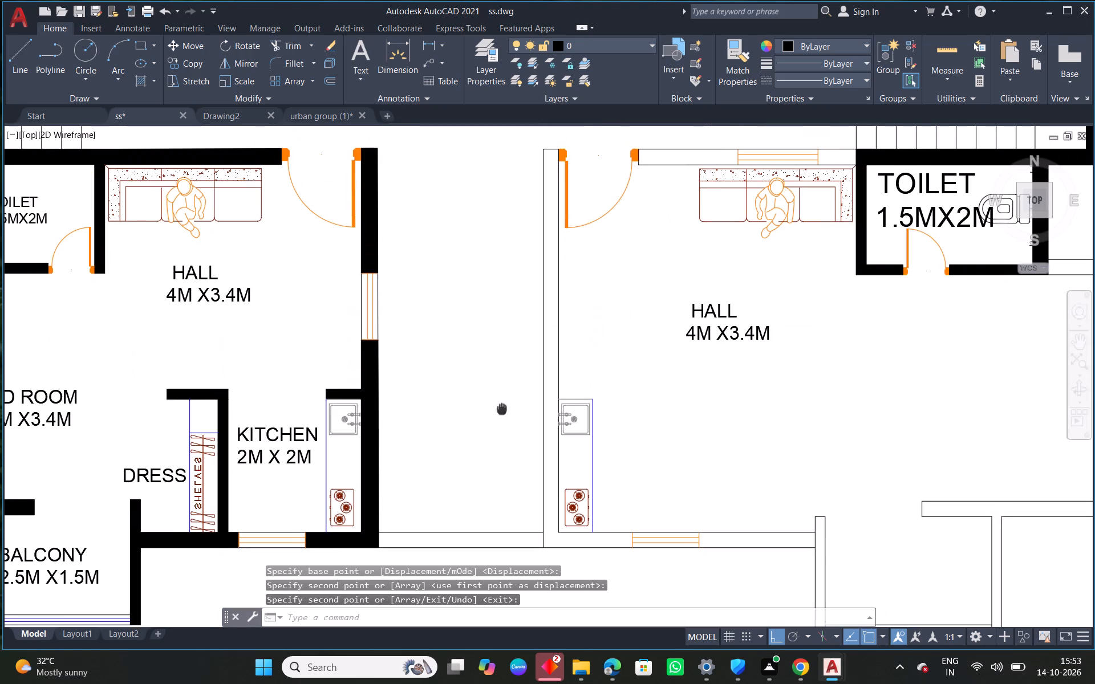
scroll(354, 278, "up", 1)
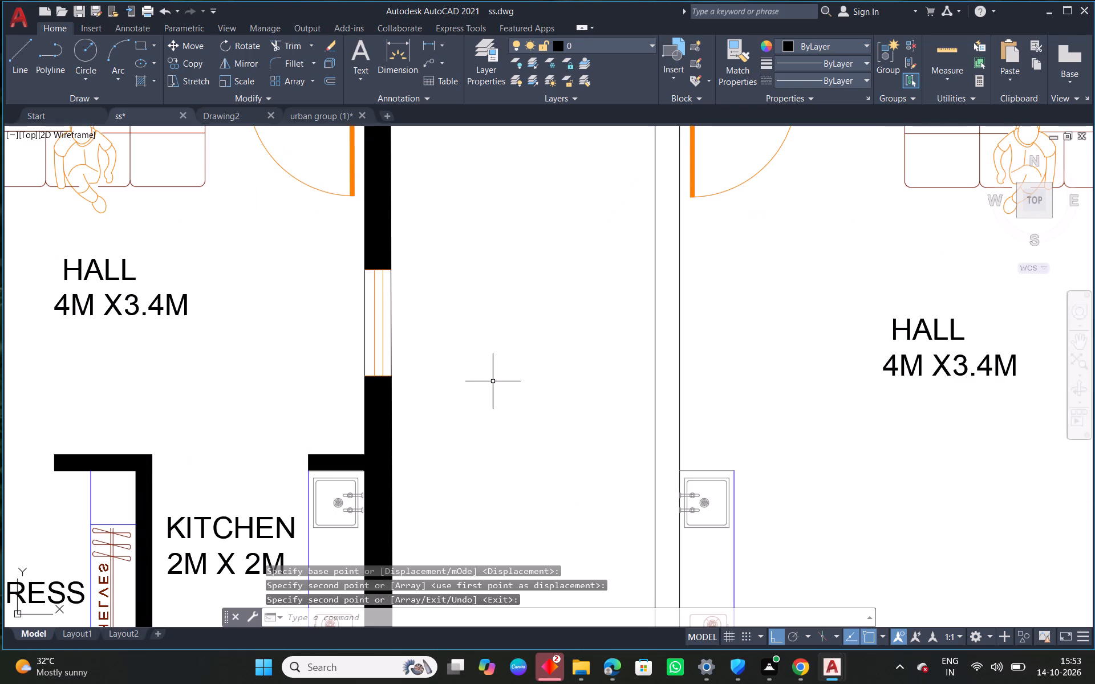
scroll(374, 307, "up", 2)
left_click(401, 290)
left_click(357, 296)
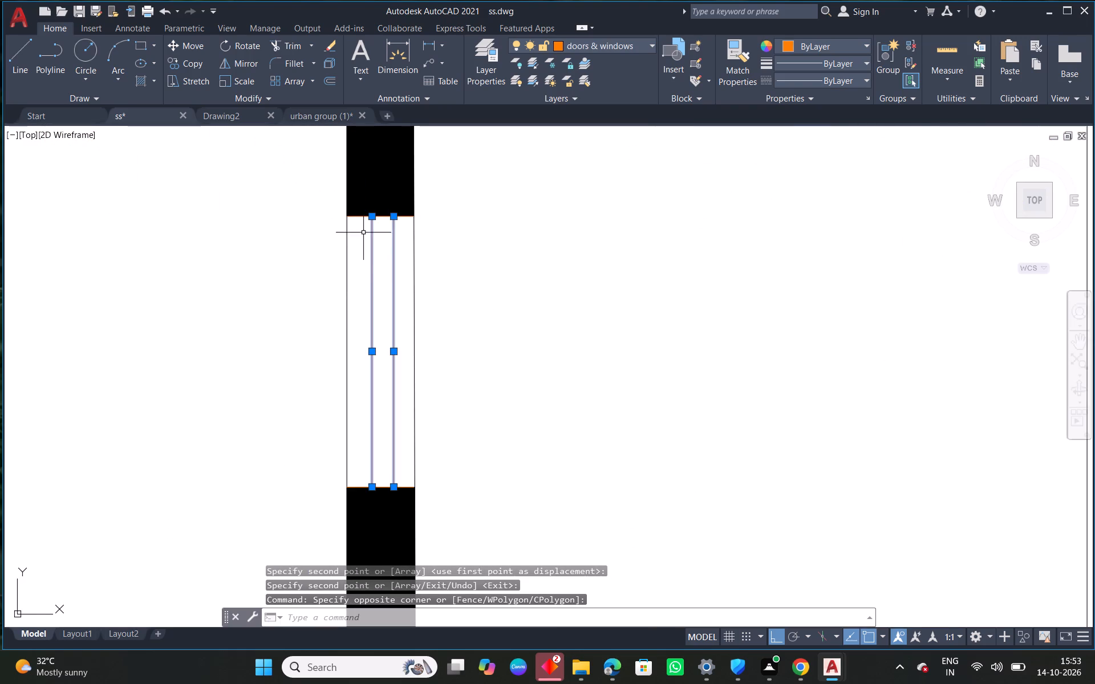
left_click(354, 215)
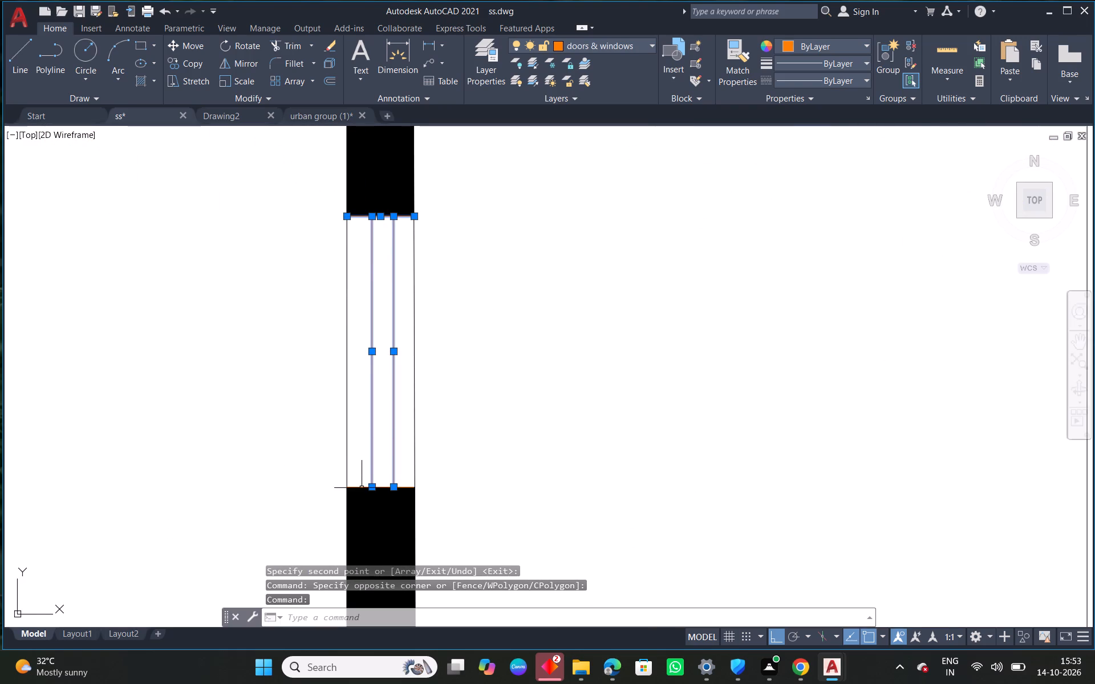
left_click(362, 486)
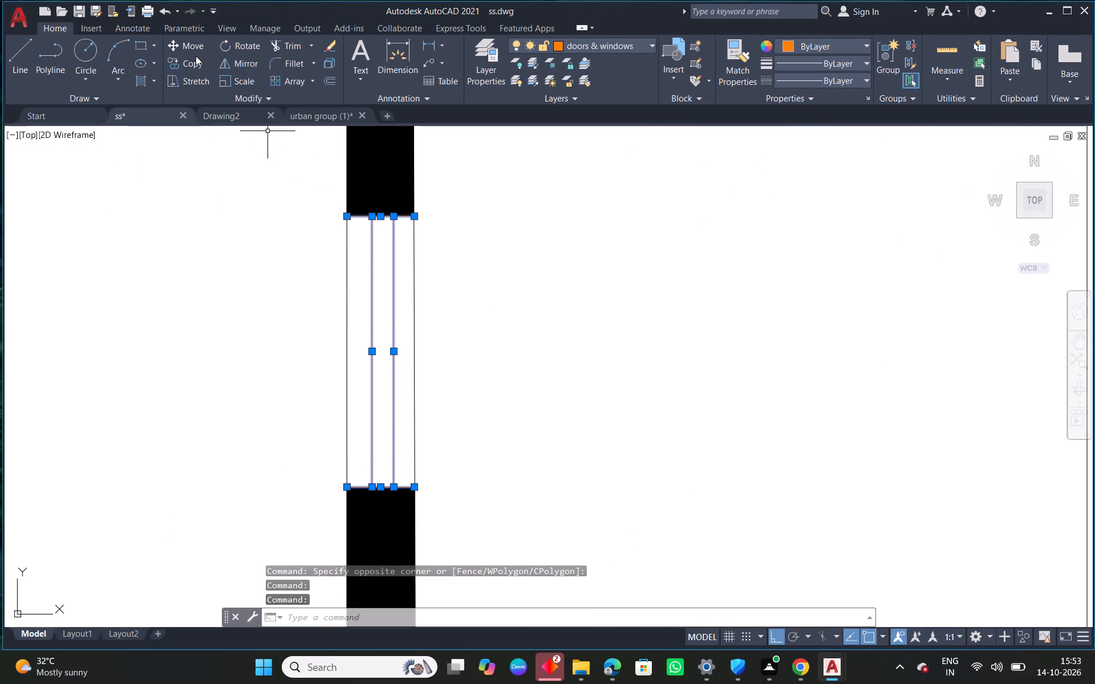
left_click(190, 59)
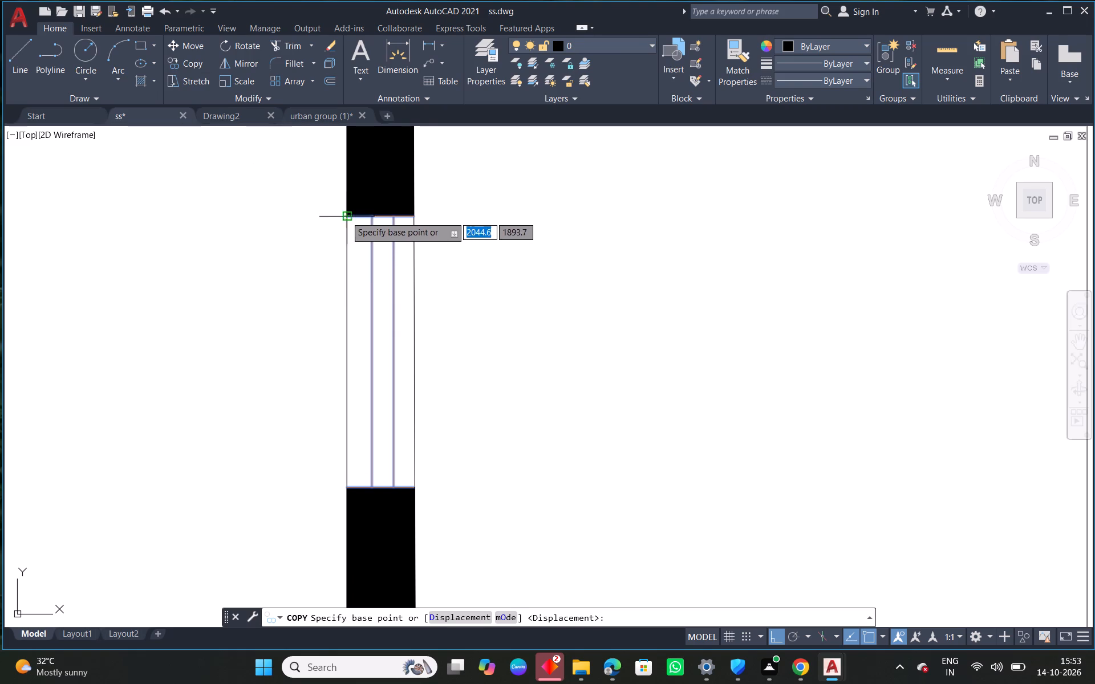
left_click(344, 215)
scroll(489, 221, "down", 3)
middle_click_drag(602, 248, 469, 246)
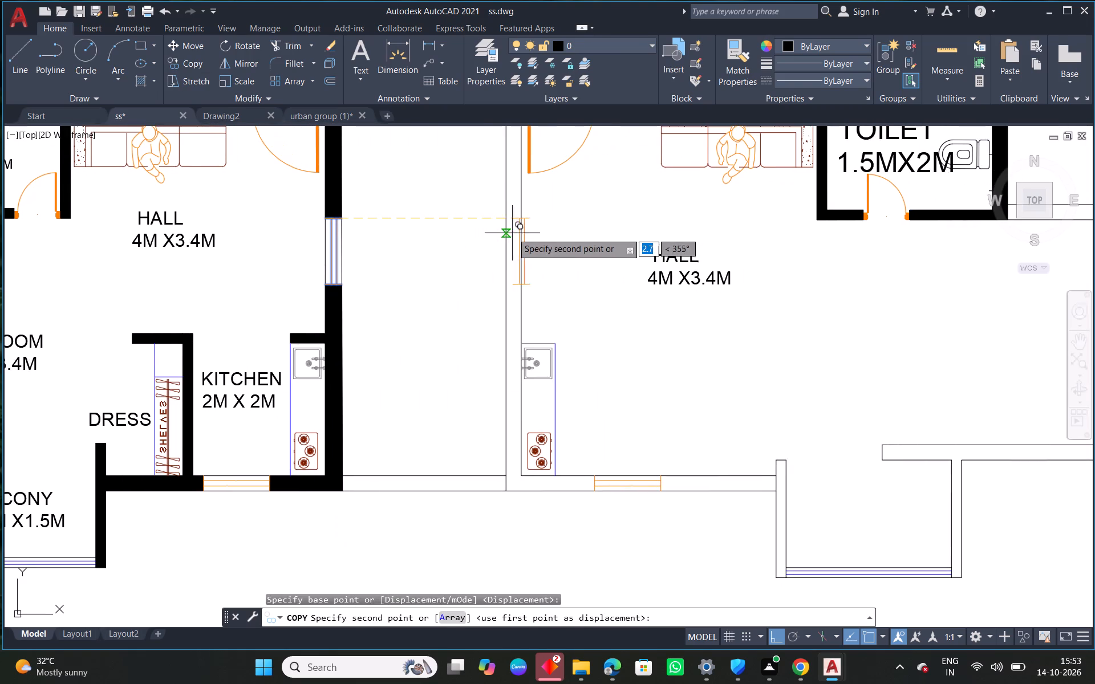
left_click(505, 219)
right_click(505, 219)
left_click(531, 230)
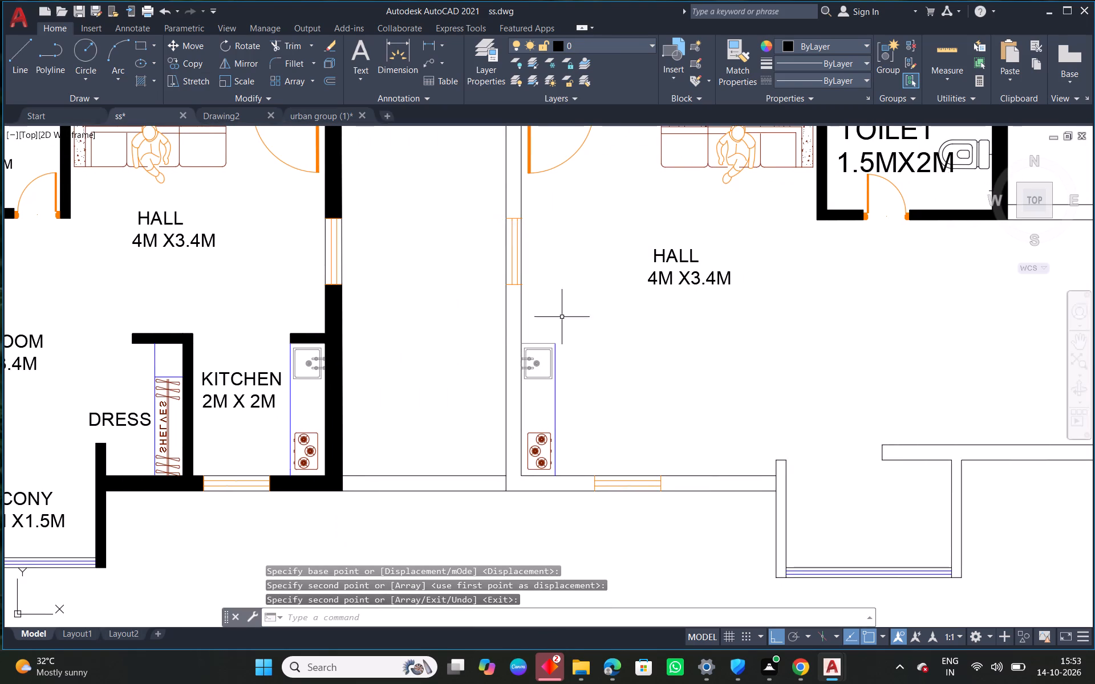
Move the copied hall window's two glazing lines slightly toward the passage to centre them within the thinner wall.
middle_click_drag(561, 331, 453, 321)
scroll(409, 193, "up", 3)
middle_click_drag(462, 347, 447, 293)
scroll(419, 258, "up", 1)
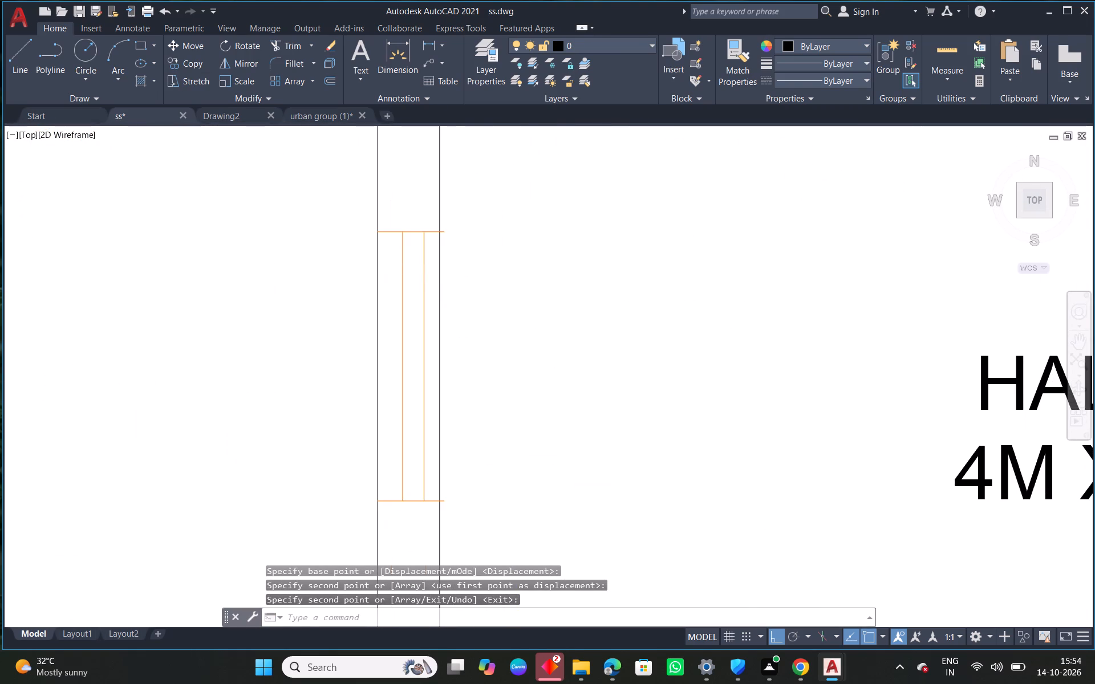
scroll(419, 258, "up", 1)
left_click(441, 255)
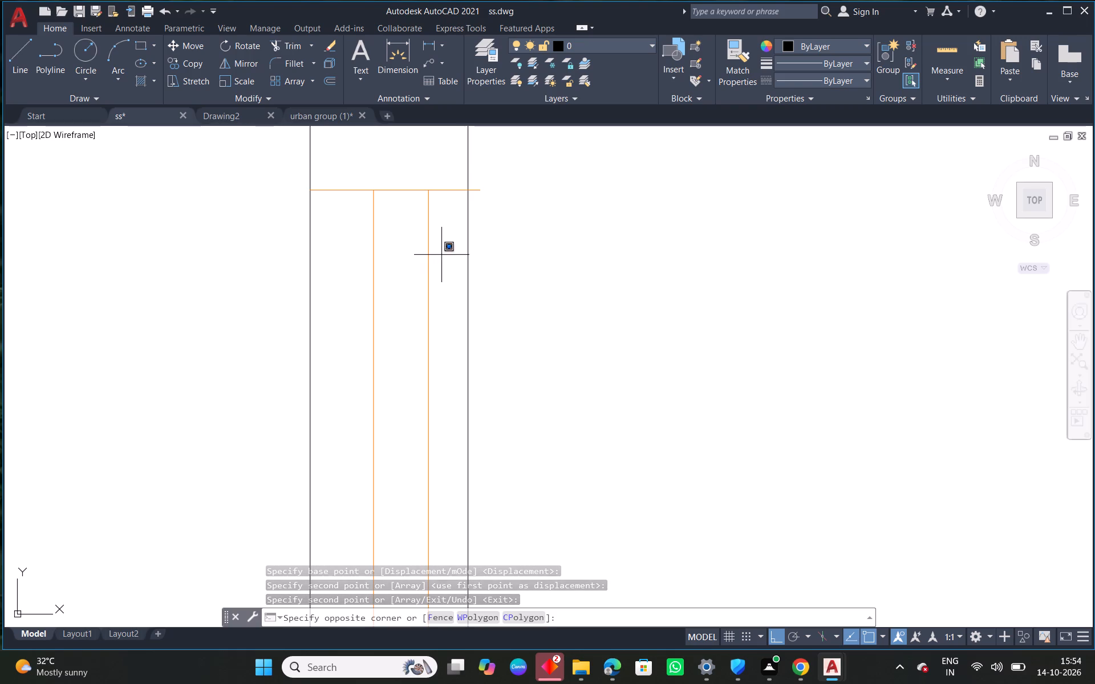
left_click(346, 258)
scroll(419, 196, "up", 1)
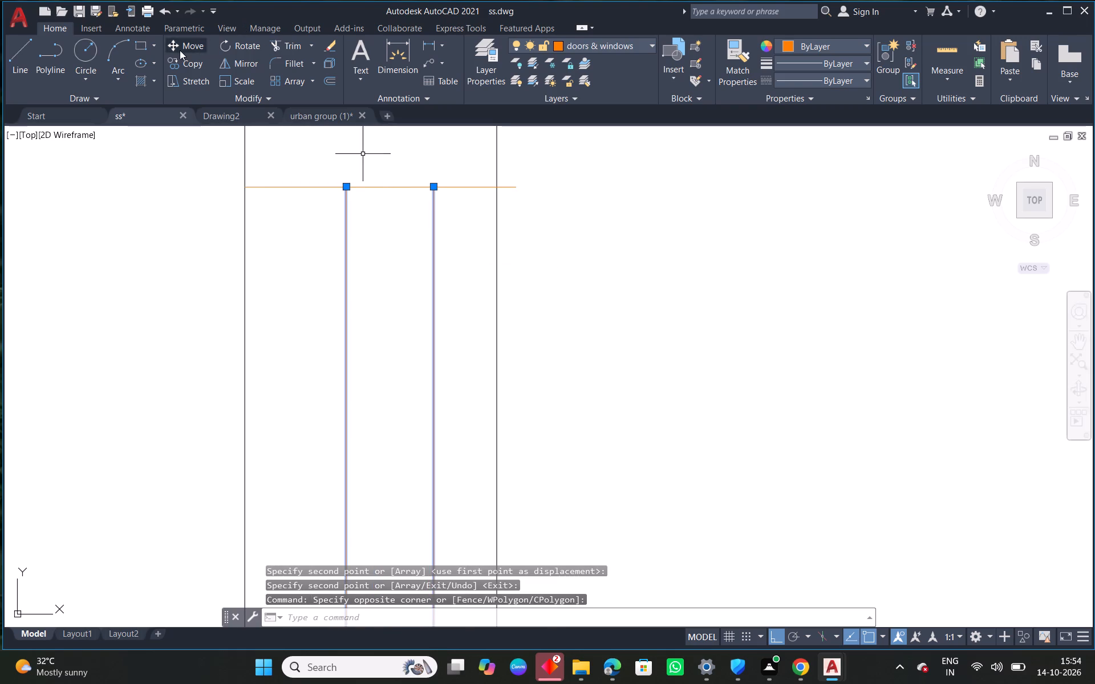
left_click(180, 50)
scroll(439, 202, "up", 1)
left_click(428, 182)
left_click(402, 179)
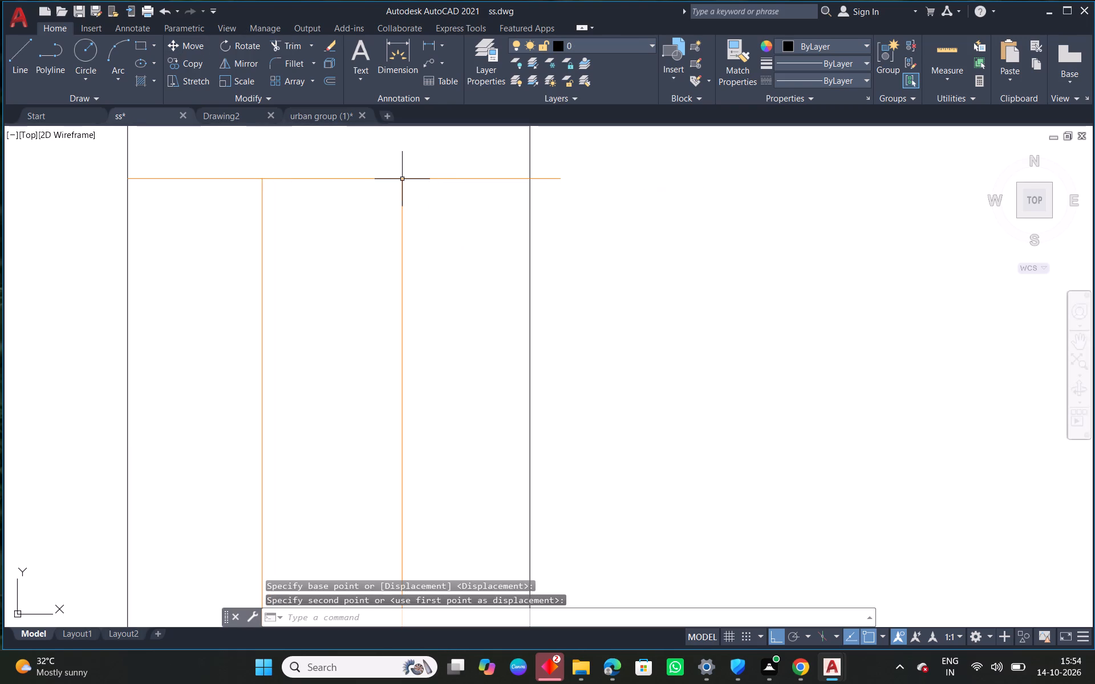
Trim both end lines of the copied hall window where they overhang the wall's inner face.
scroll(471, 218, "down", 4)
middle_click_drag(586, 372, 575, 301)
scroll(493, 430, "up", 1)
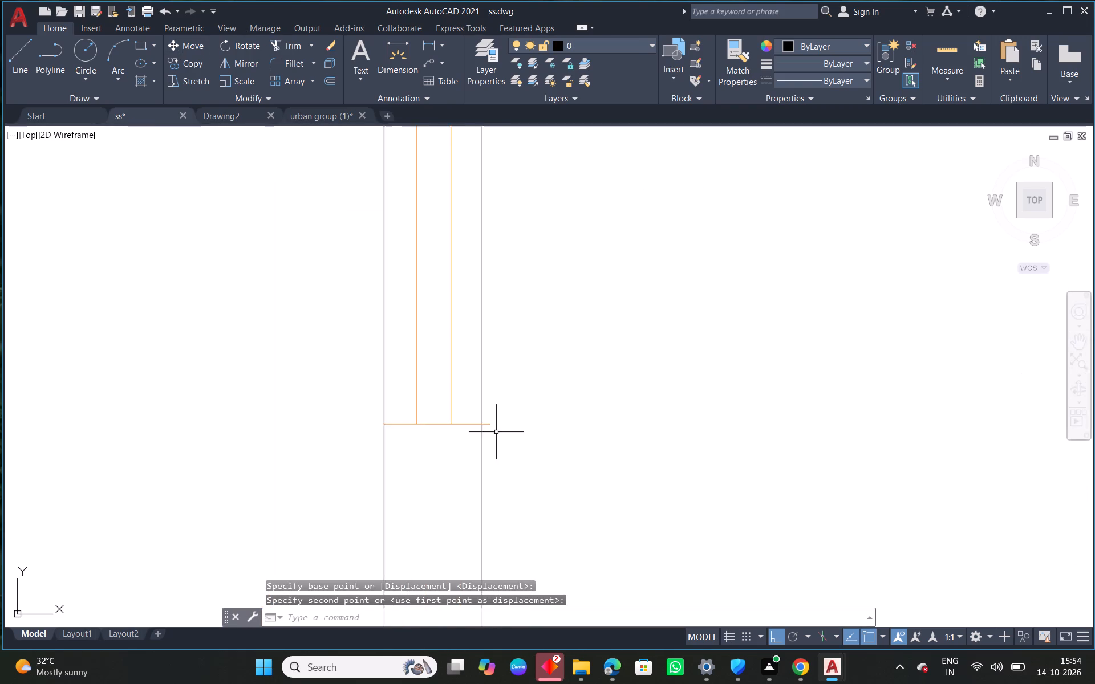
scroll(498, 433, "up", 1)
right_click(503, 237)
left_click(565, 265)
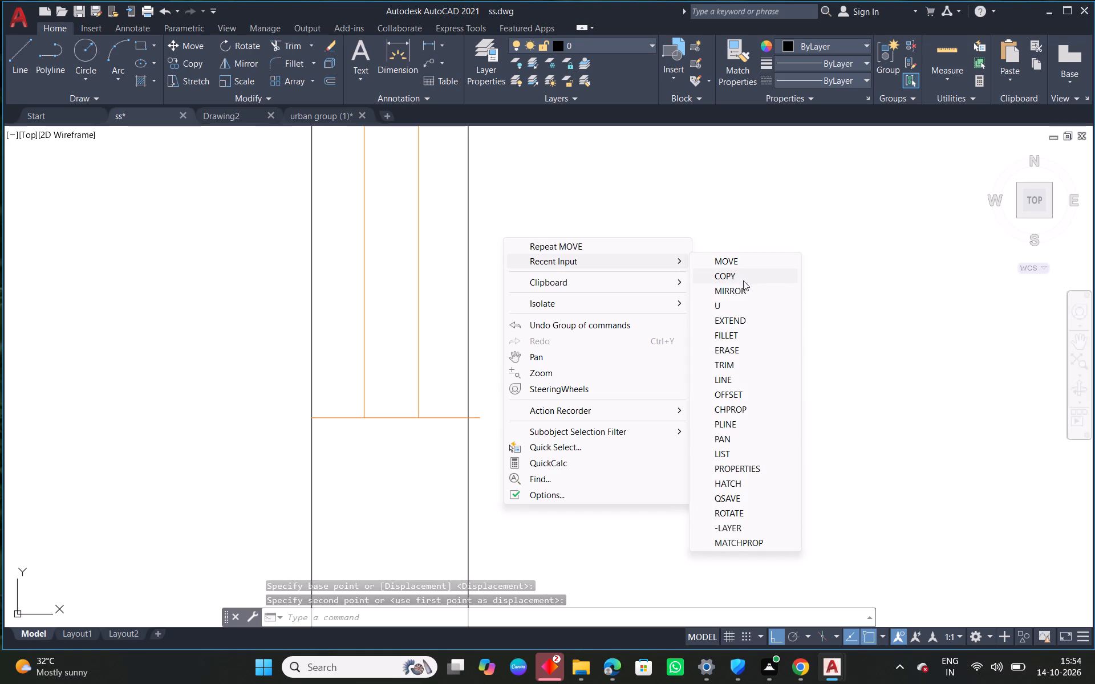
left_click(731, 366)
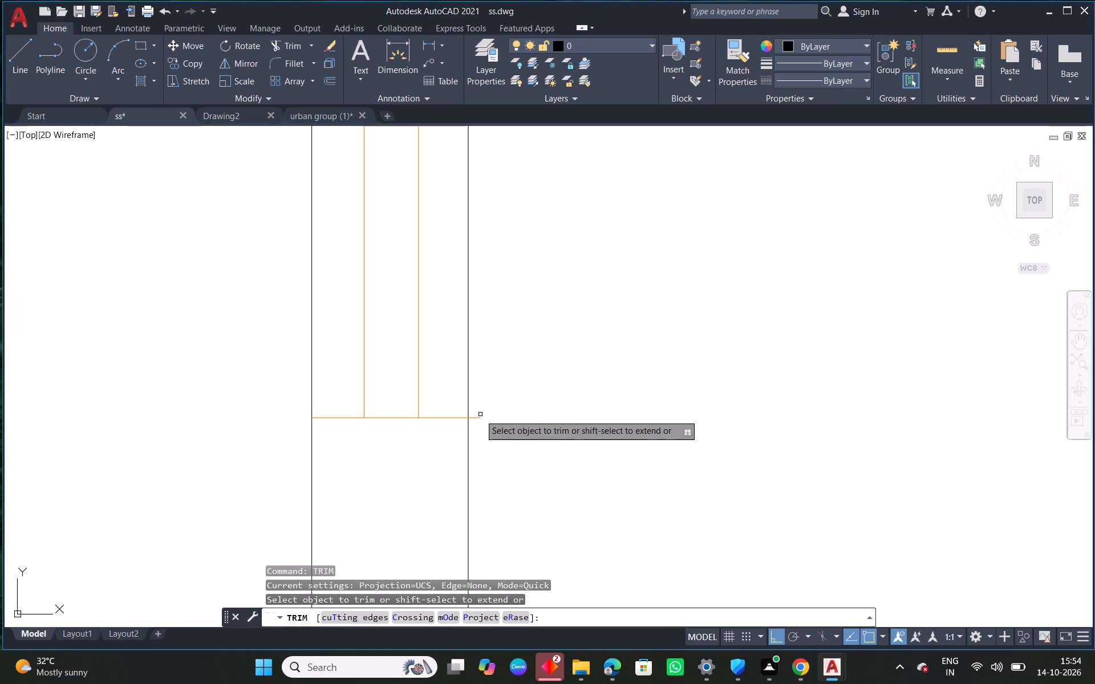
left_click(478, 417)
scroll(533, 295, "down", 1)
middle_click_drag(546, 204, 562, 370)
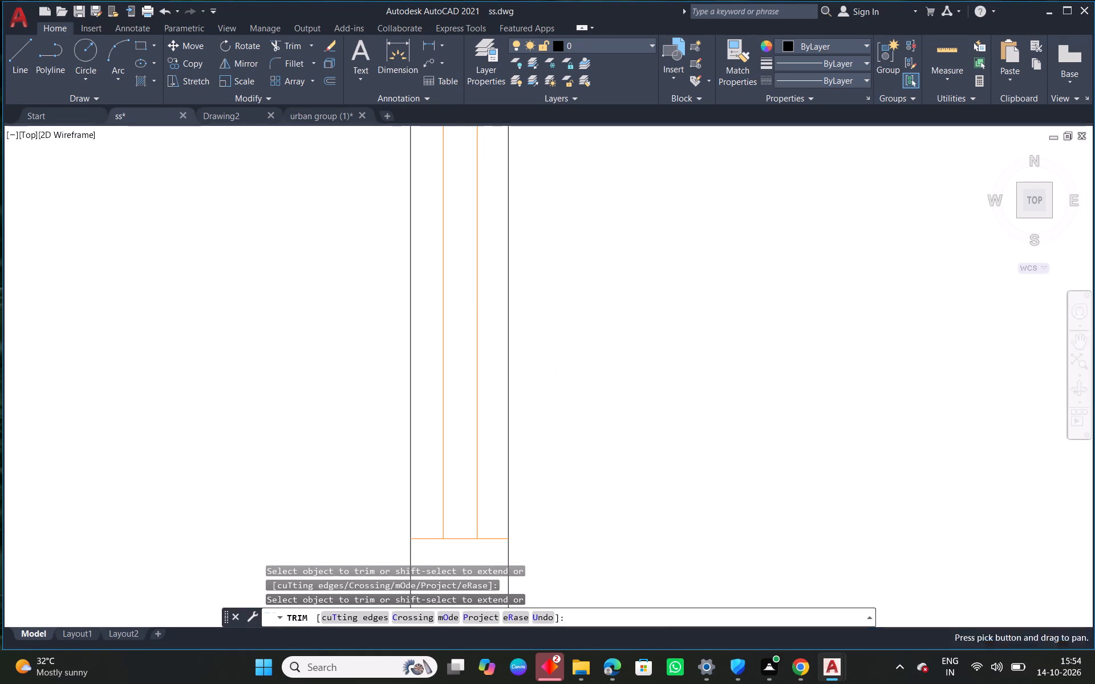
middle_click_drag(529, 219, 528, 374)
left_click(513, 267)
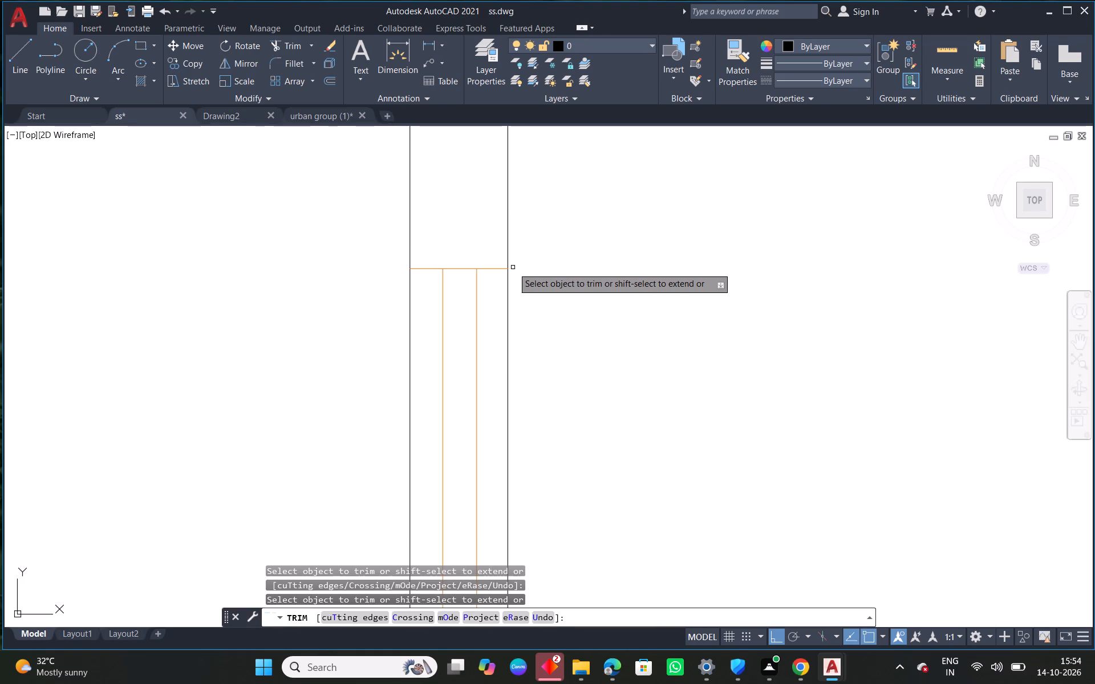
right_click(513, 266)
left_click(554, 280)
Offset the inner face of the lower-right flat's passage-side wall by 2 into the flat, as the kitchen's far side.
scroll(594, 299, "down", 3)
middle_click_drag(667, 363, 554, 238)
scroll(542, 236, "down", 2)
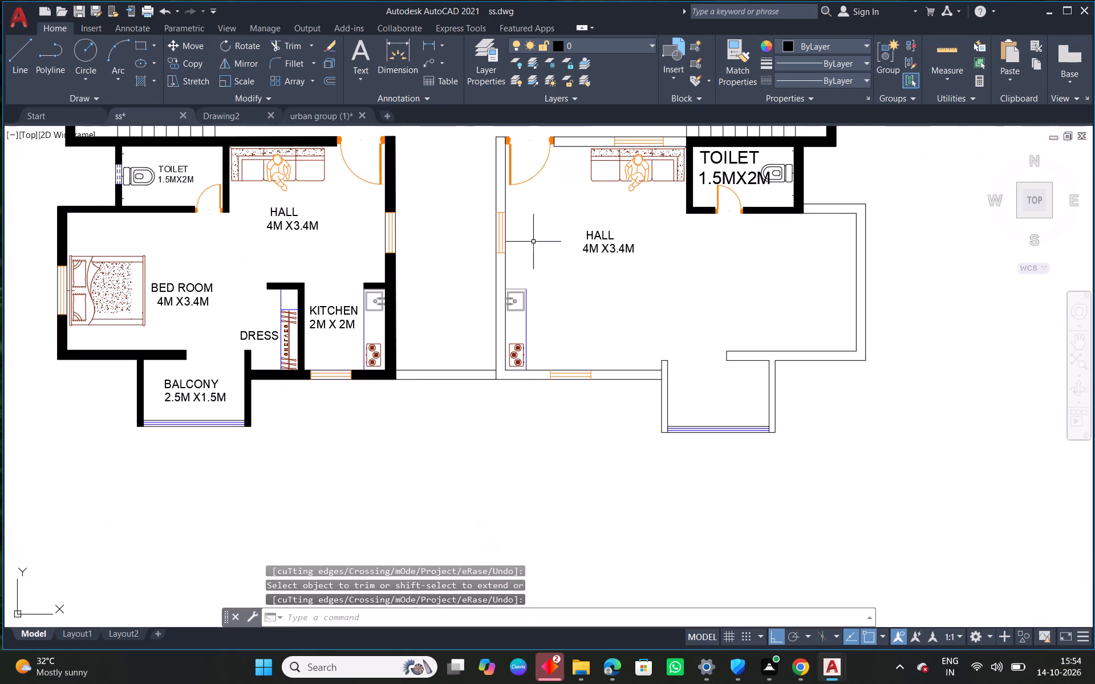
middle_click_drag(611, 348, 548, 326)
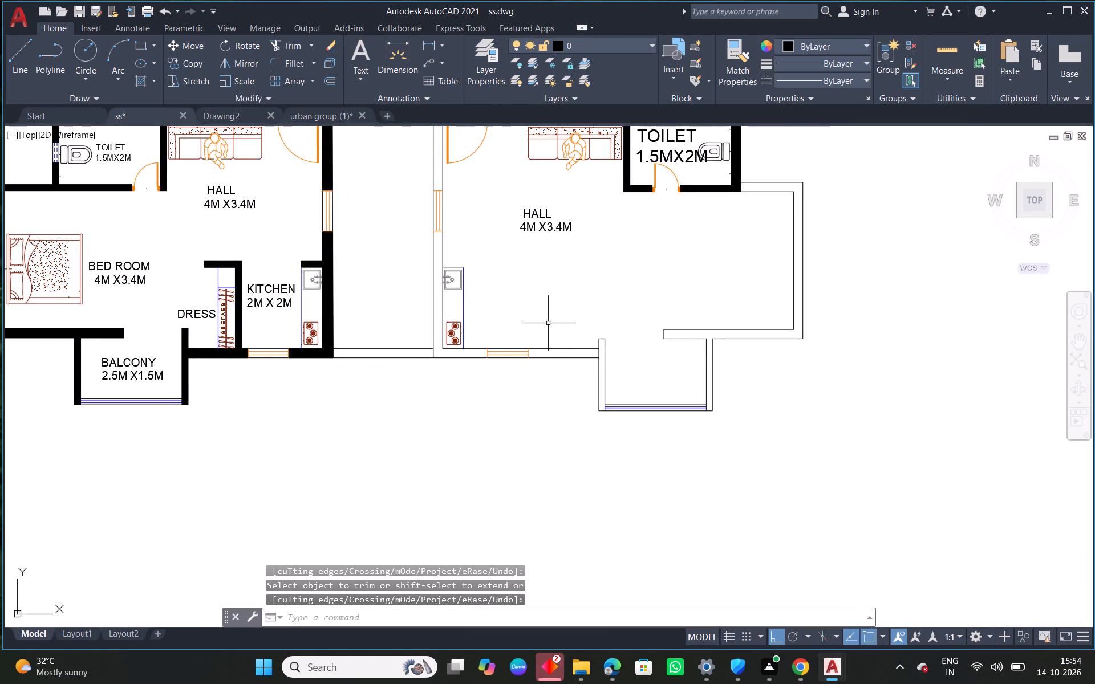
scroll(504, 315, "up", 1)
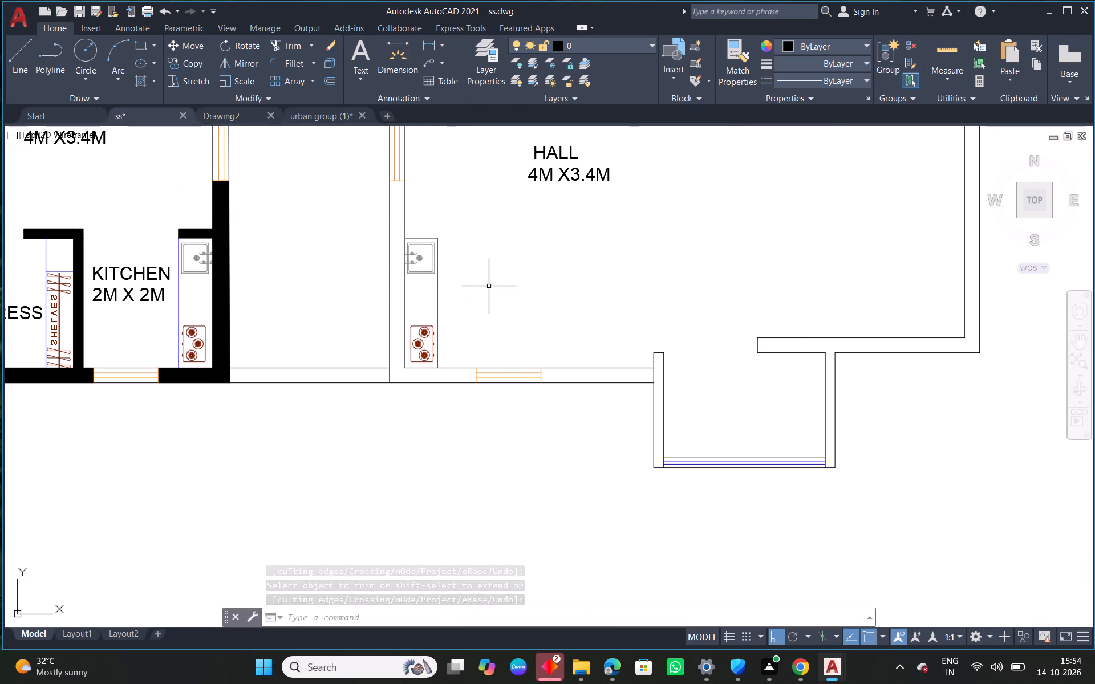
type("O")
key("space")
key("2")
key("Return")
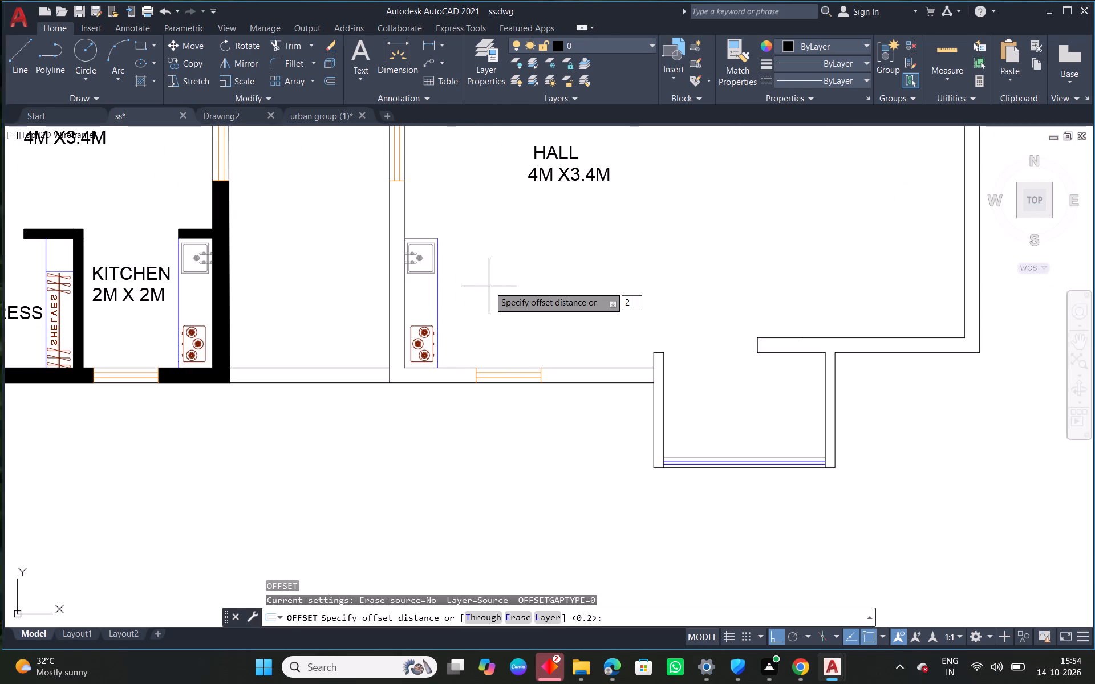
left_click(405, 215)
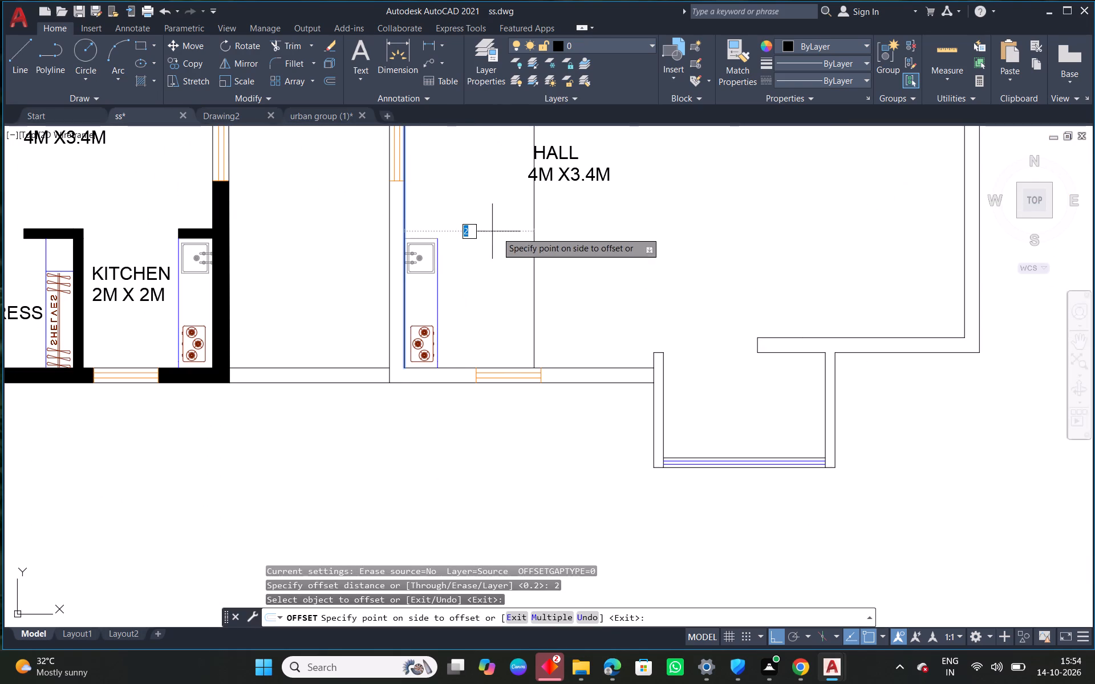
left_click(502, 233)
right_click(501, 231)
left_click(567, 250)
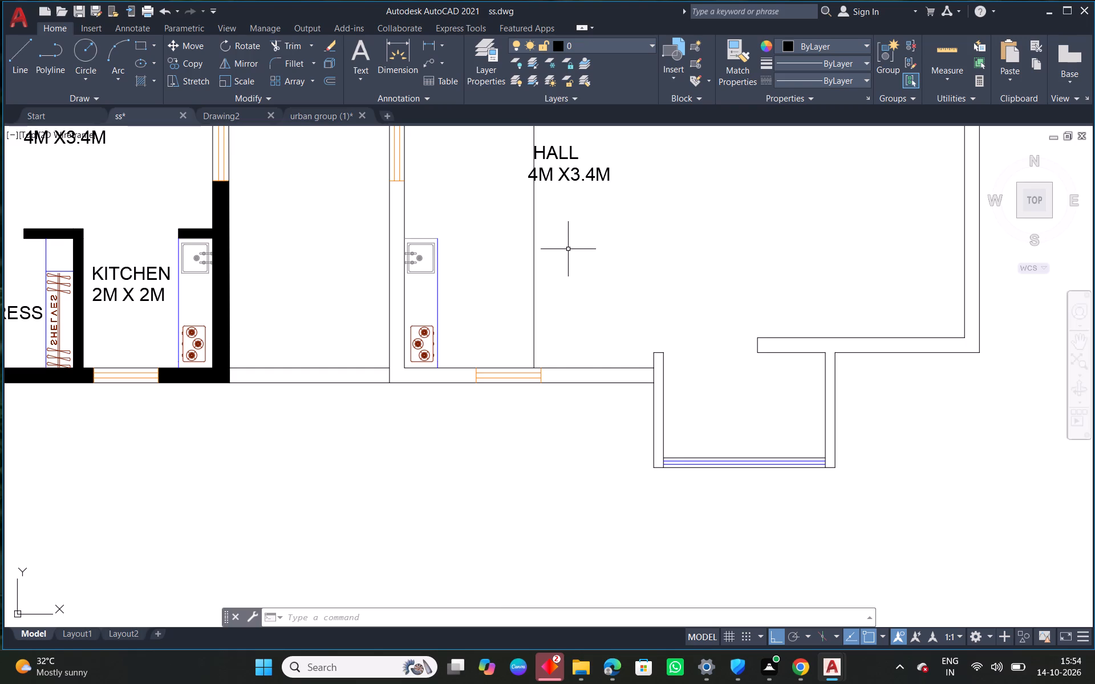
Move the lower-right flat's kitchen window about 0.4 along the bottom wall toward the kitchen counter.
scroll(498, 356, "up", 3)
middle_click_drag(567, 398, 628, 382)
scroll(699, 384, "up", 1)
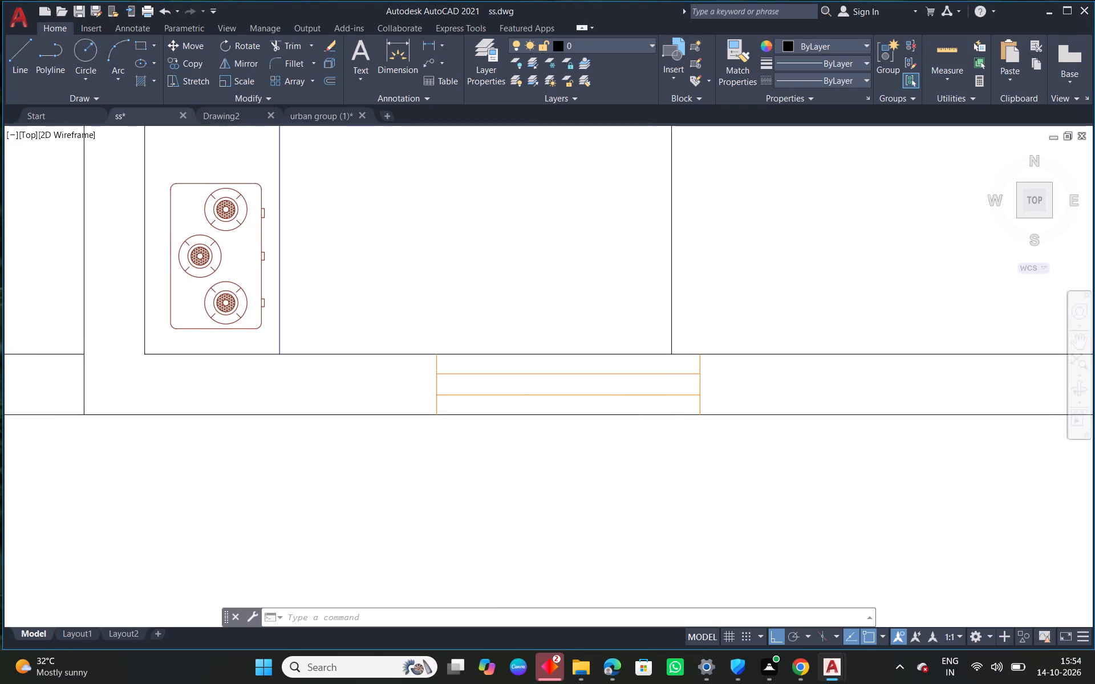
left_click_drag(717, 354, 693, 374)
left_click(267, 403)
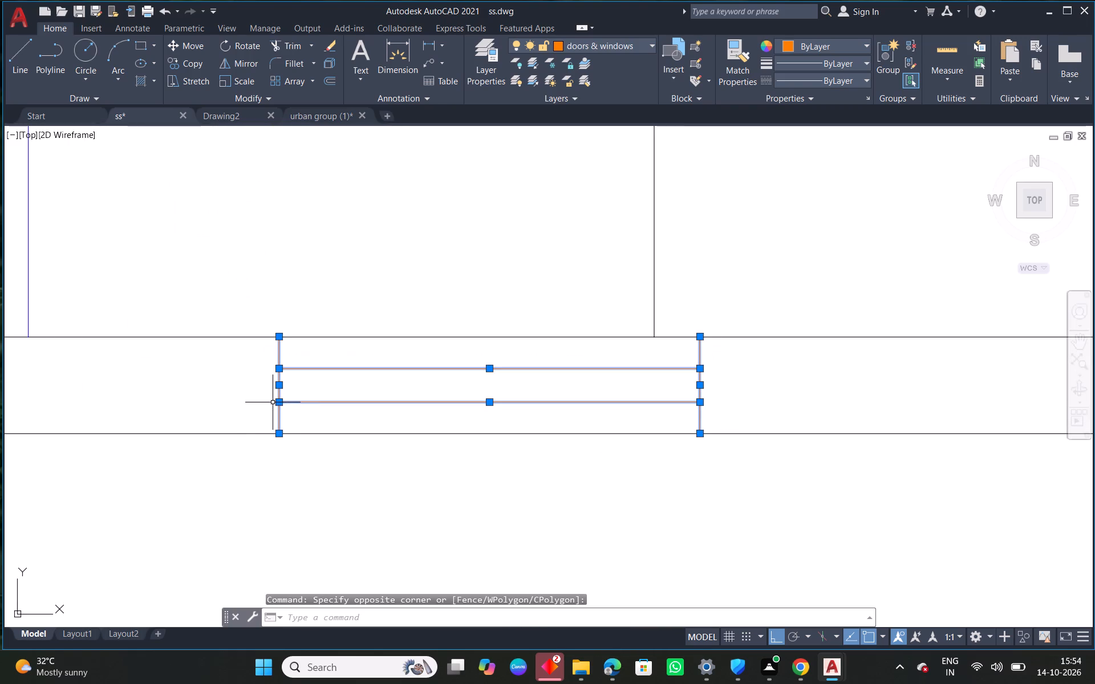
key("m")
key("space")
left_click(696, 431)
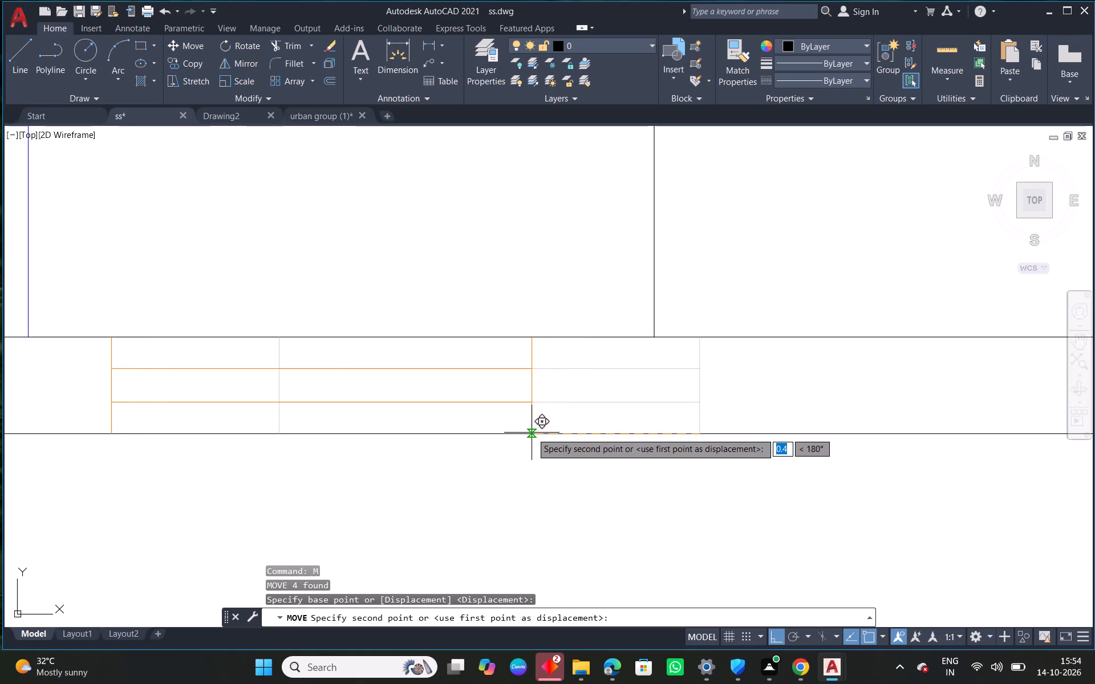
left_click(532, 433)
key("Escape")
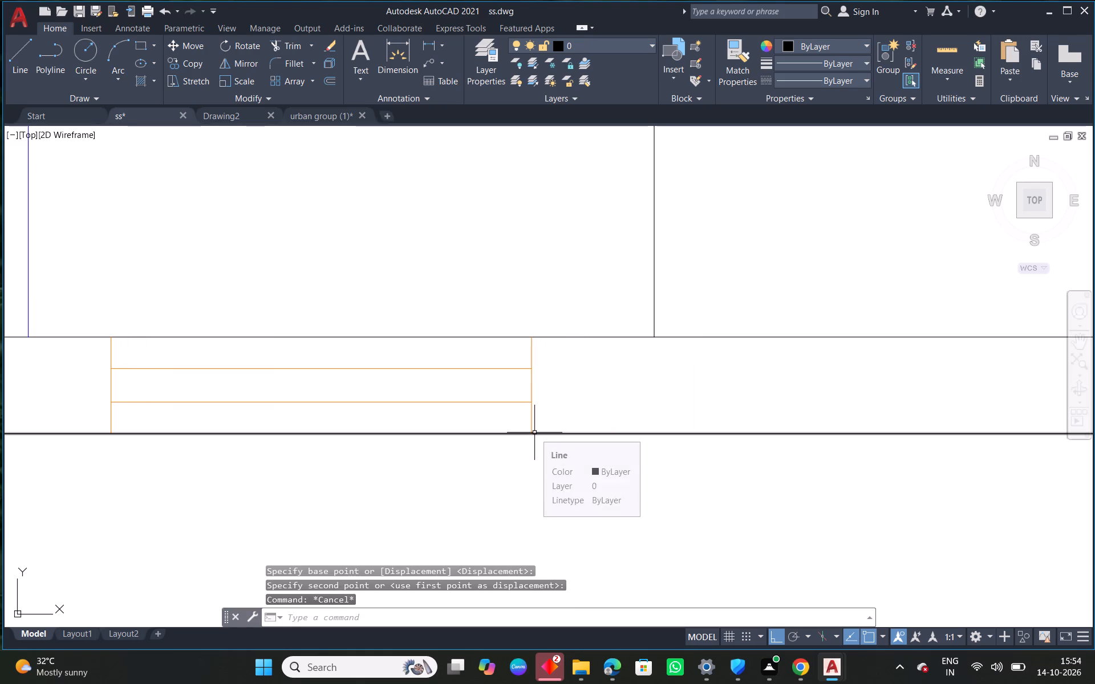
Shift both end lines of the kitchen window inward along the wall to narrow the opening.
scroll(627, 472, "down", 2)
scroll(541, 454, "up", 2)
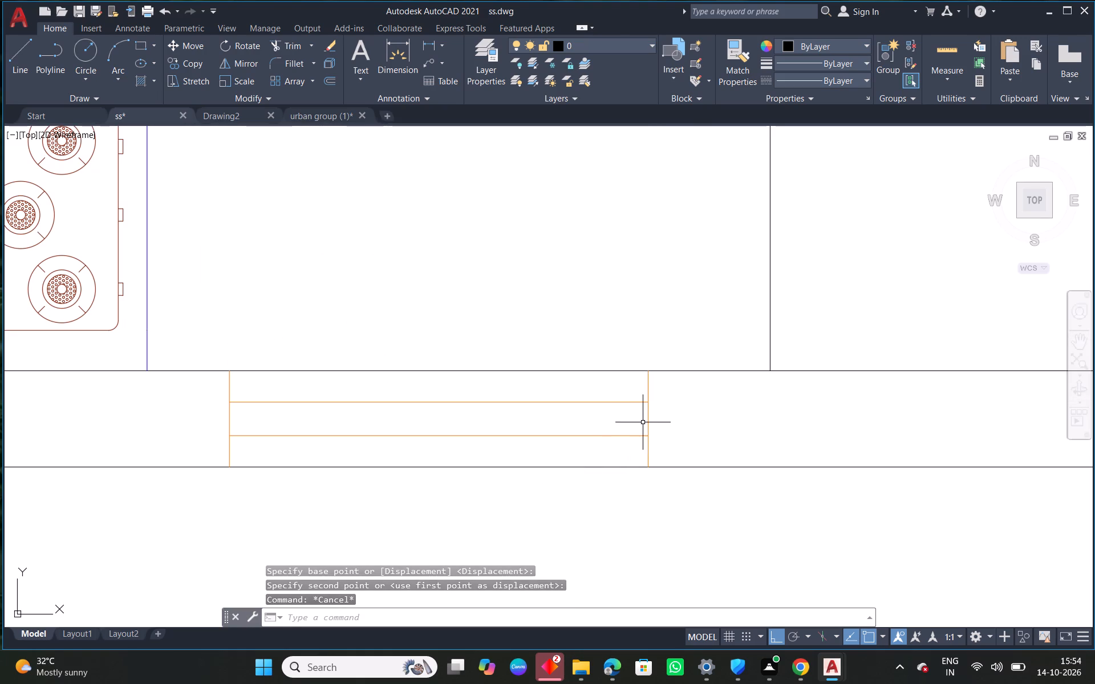
left_click(648, 420)
left_click(648, 418)
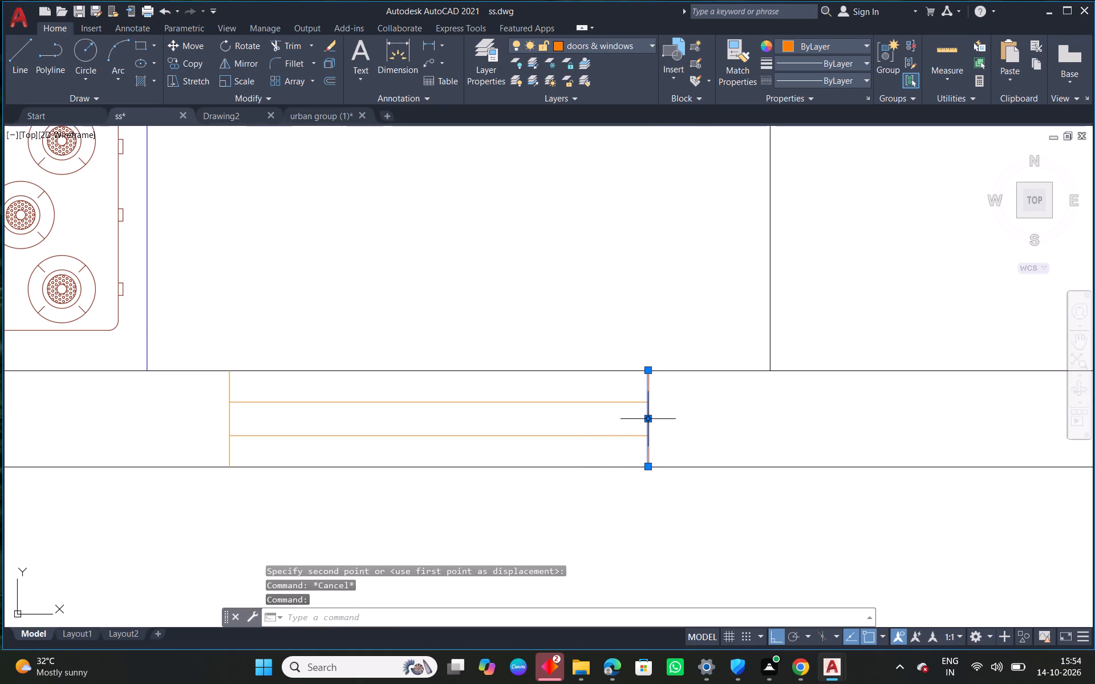
left_click(585, 418)
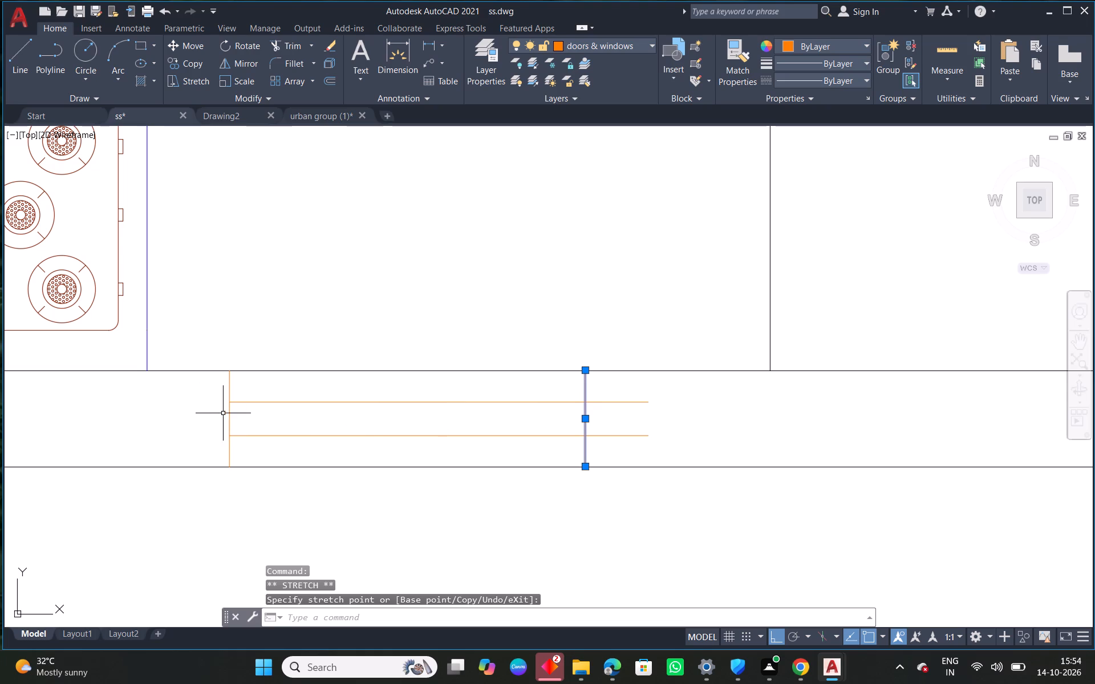
left_click(230, 414)
left_click(228, 418)
left_click(274, 427)
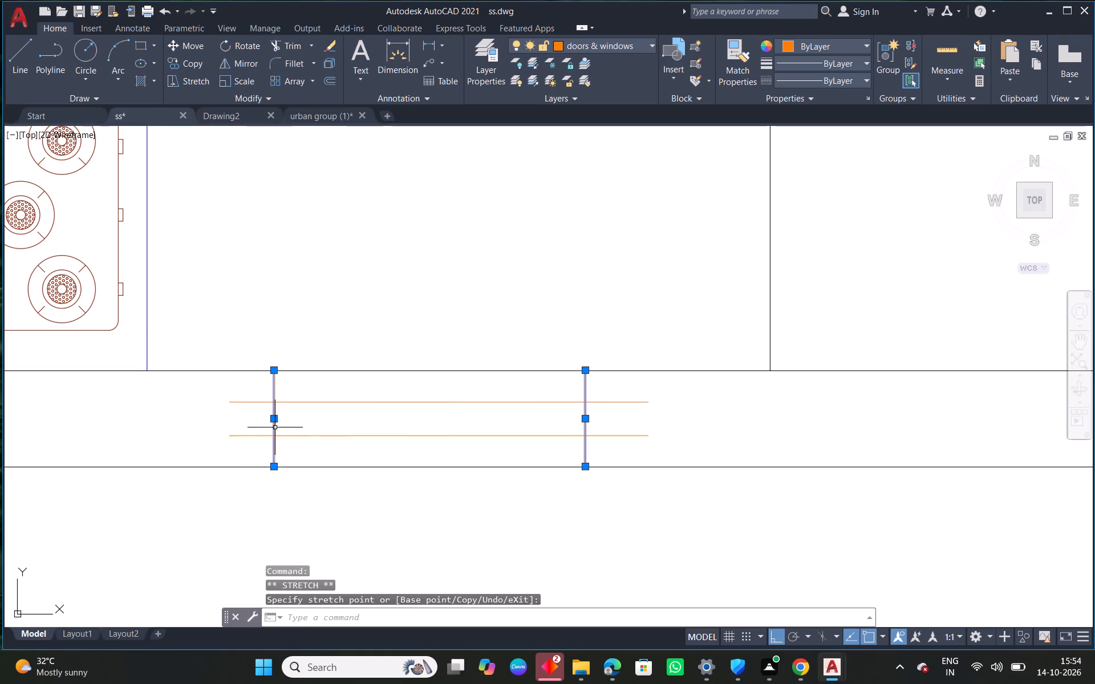
right_click(454, 275)
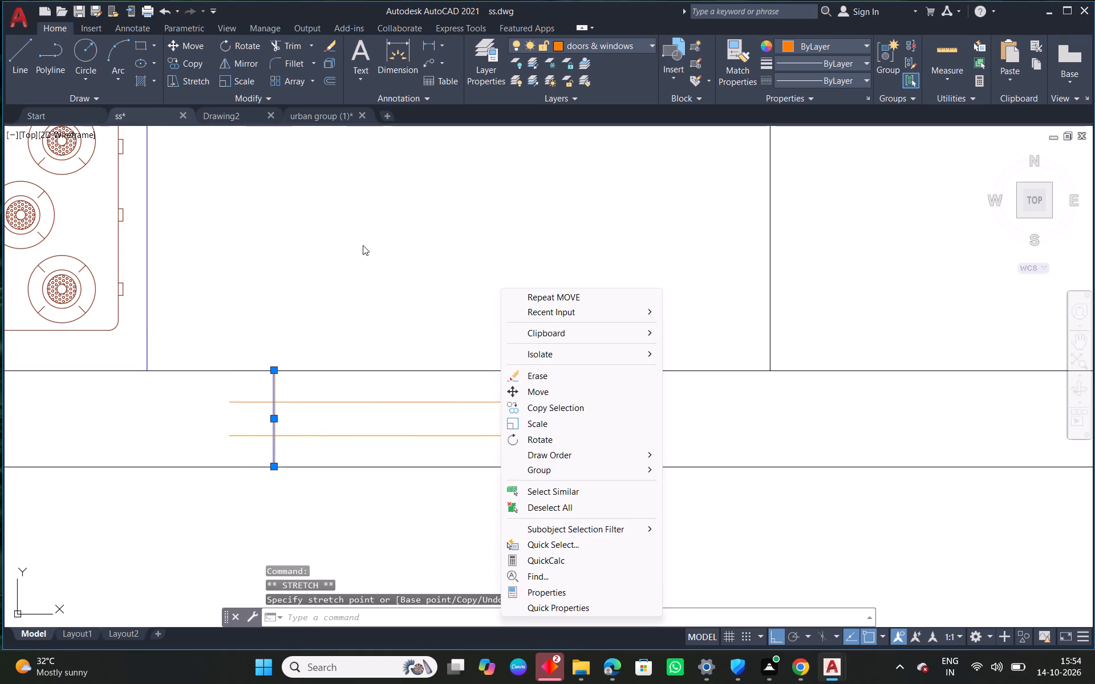
key("Escape")
key("Escape")
key("Escape")
key("Escape")
key("Escape")
key("Escape")
key("Escape")
key("Escape")
key("Escape")
key("Escape")
Trim the kitchen window's glazing lines where they overhang both end lines.
key("t")
key("r")
key("space")
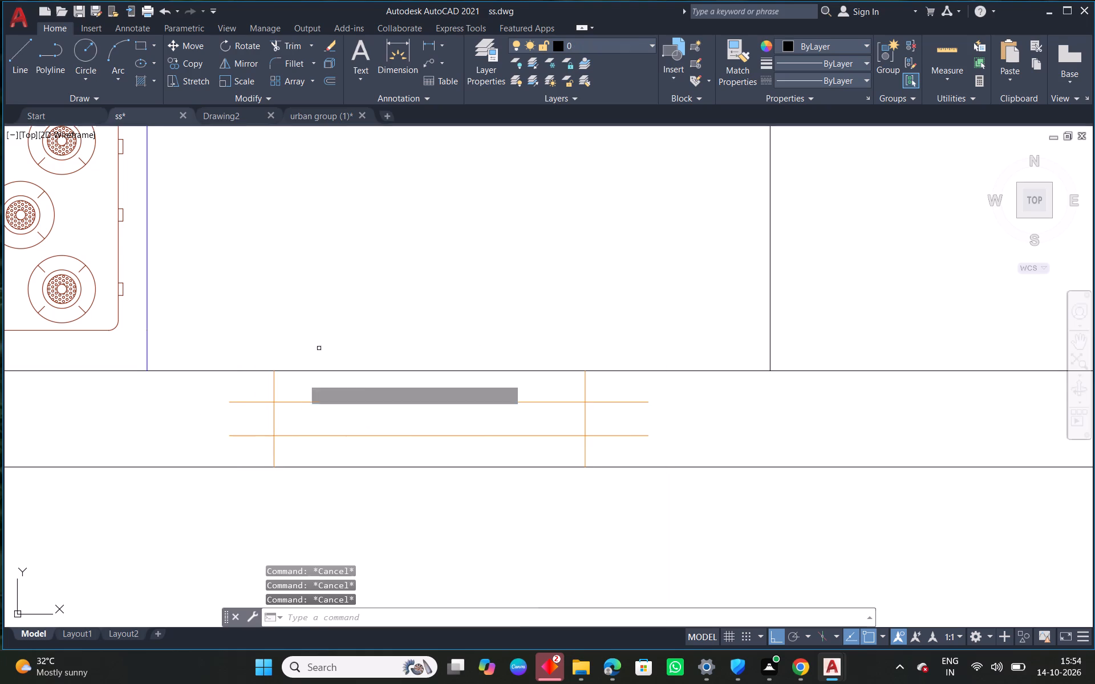
key("space")
left_click_drag(258, 396, 252, 449)
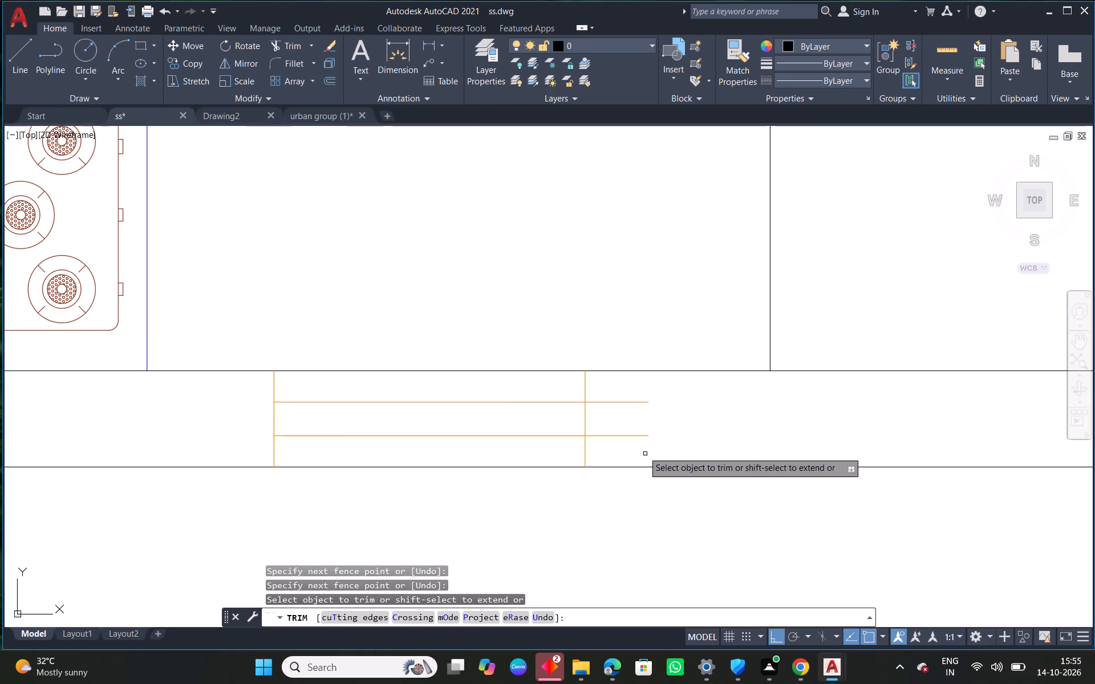
left_click_drag(611, 449, 611, 400)
key("Escape")
Move the narrowed kitchen window slightly along the bottom wall, away from the kitchen counter.
left_click_drag(620, 396, 487, 428)
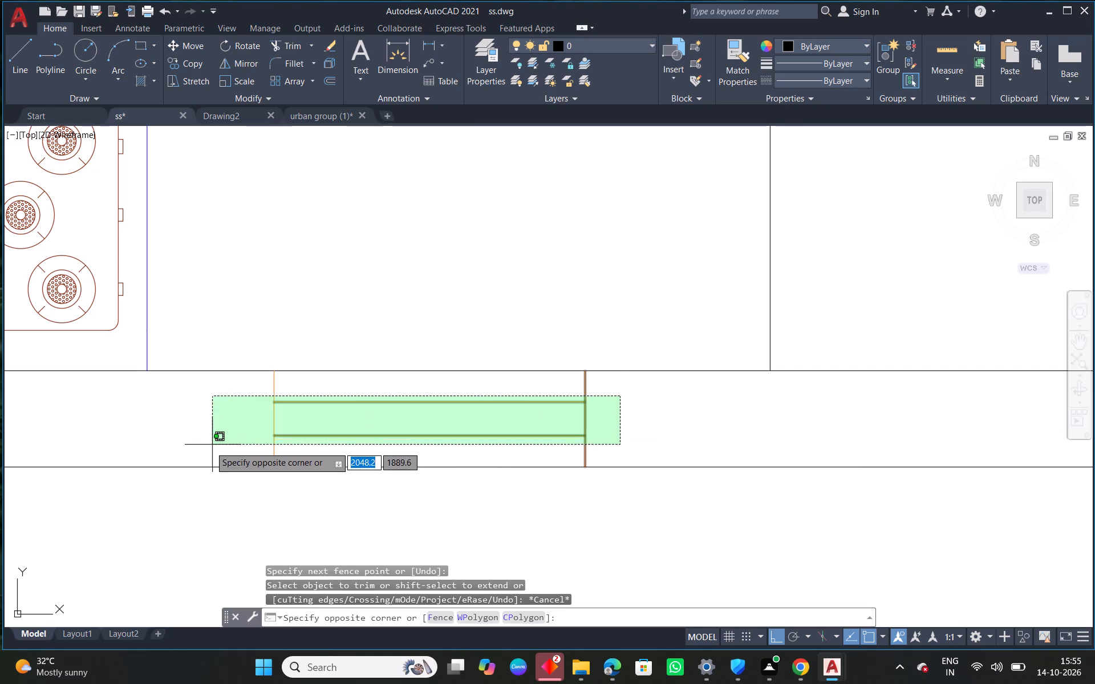
left_click(206, 453)
key("m")
key("space")
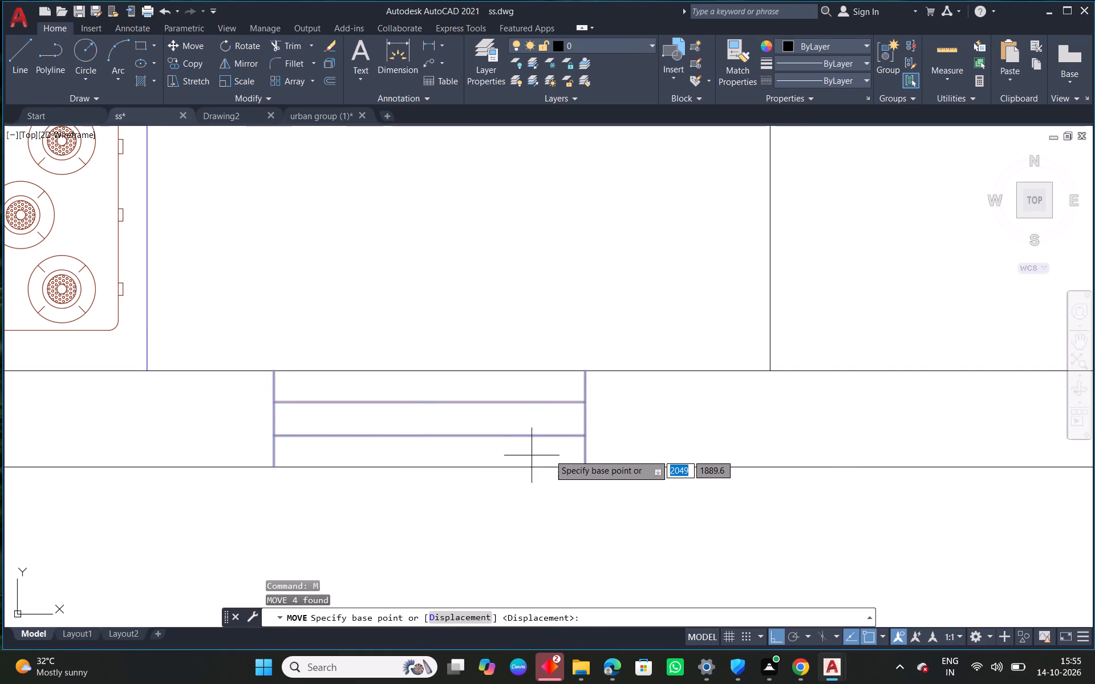
left_click_drag(582, 466, 587, 466)
left_click(636, 472)
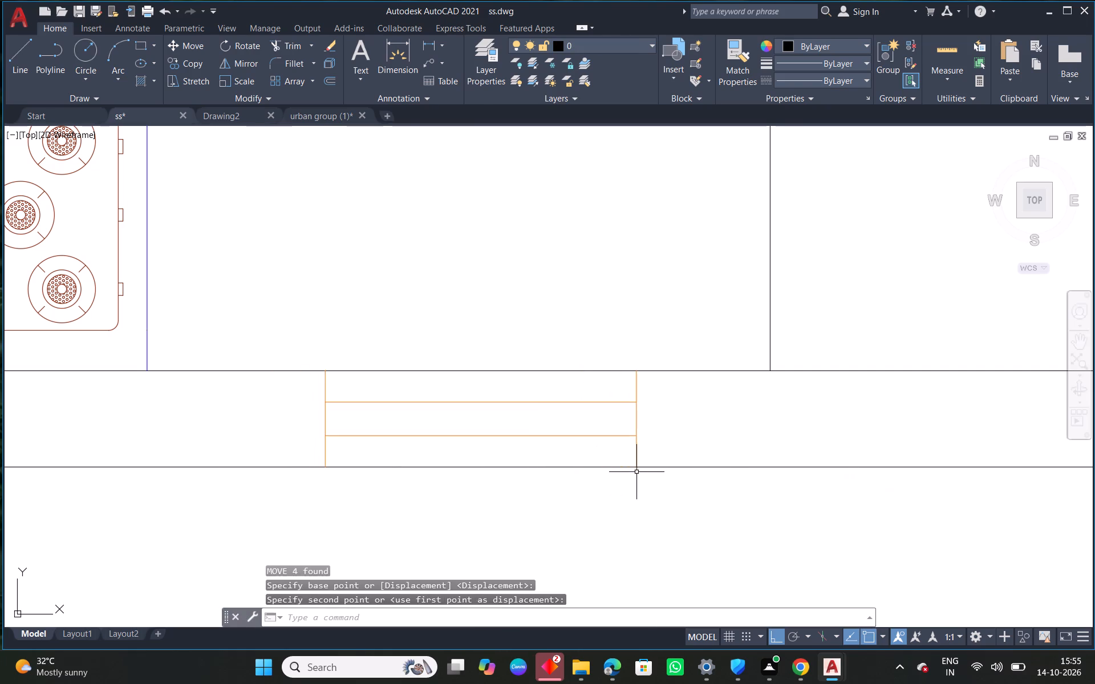
key("Escape")
Offset the kitchen's vertical partition line by 0.15 away from the counter to give the wall thickness.
scroll(527, 435, "down", 4)
middle_click_drag(682, 446, 644, 448)
scroll(556, 394, "down", 1)
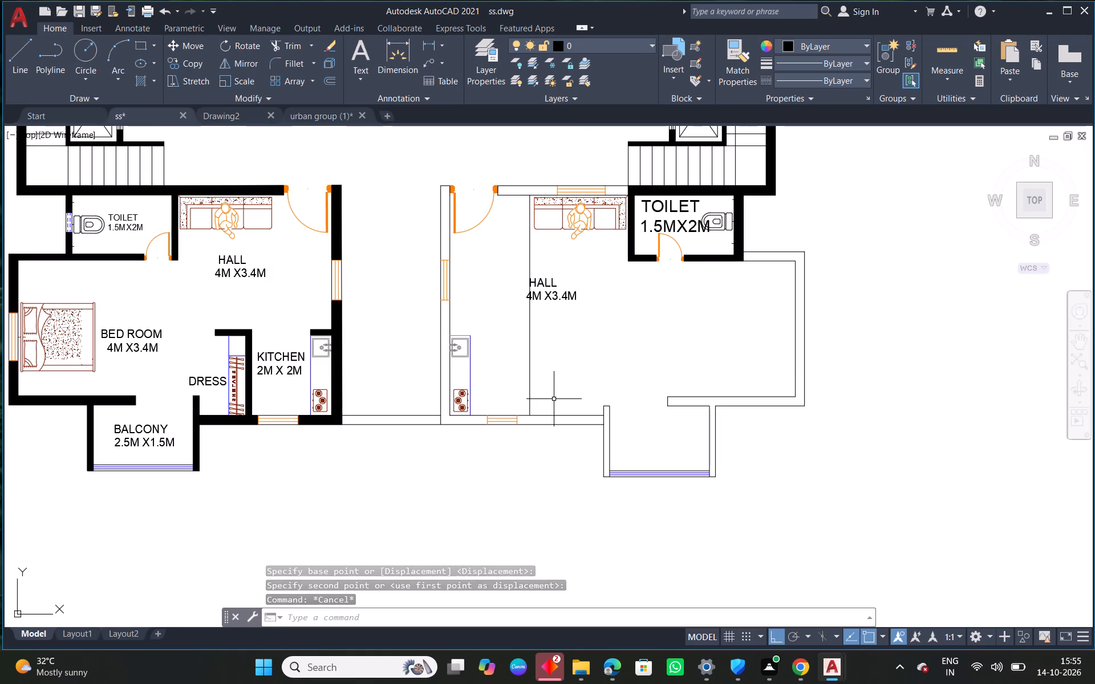
scroll(547, 396, "up", 1)
type("O")
key("space")
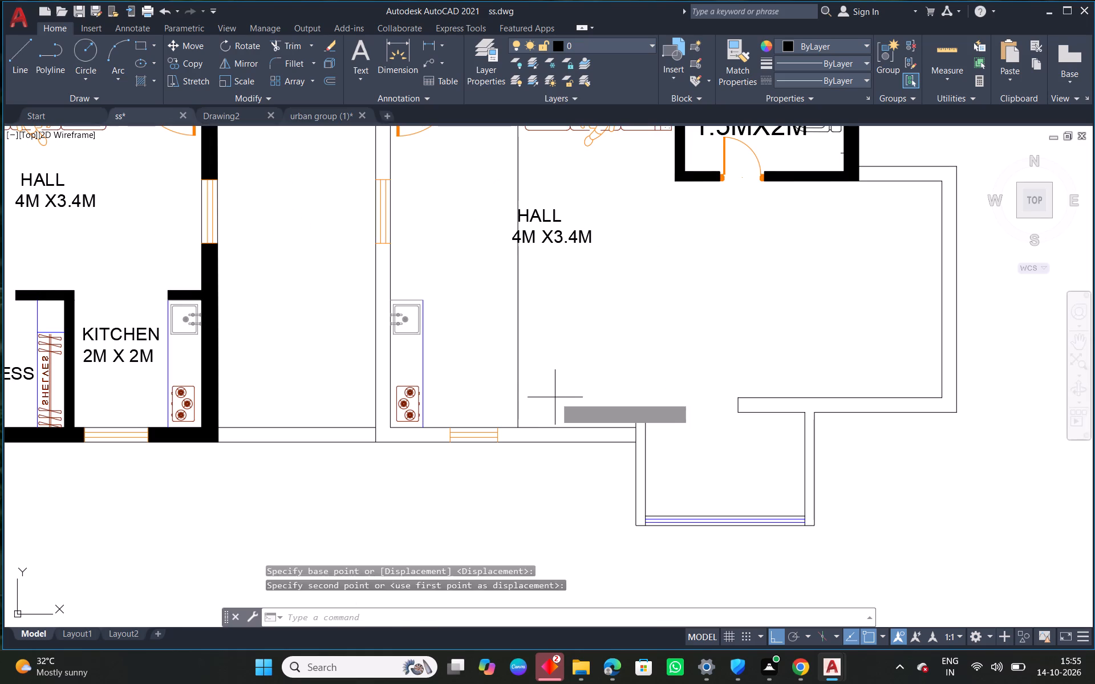
type("0.15")
key("Return")
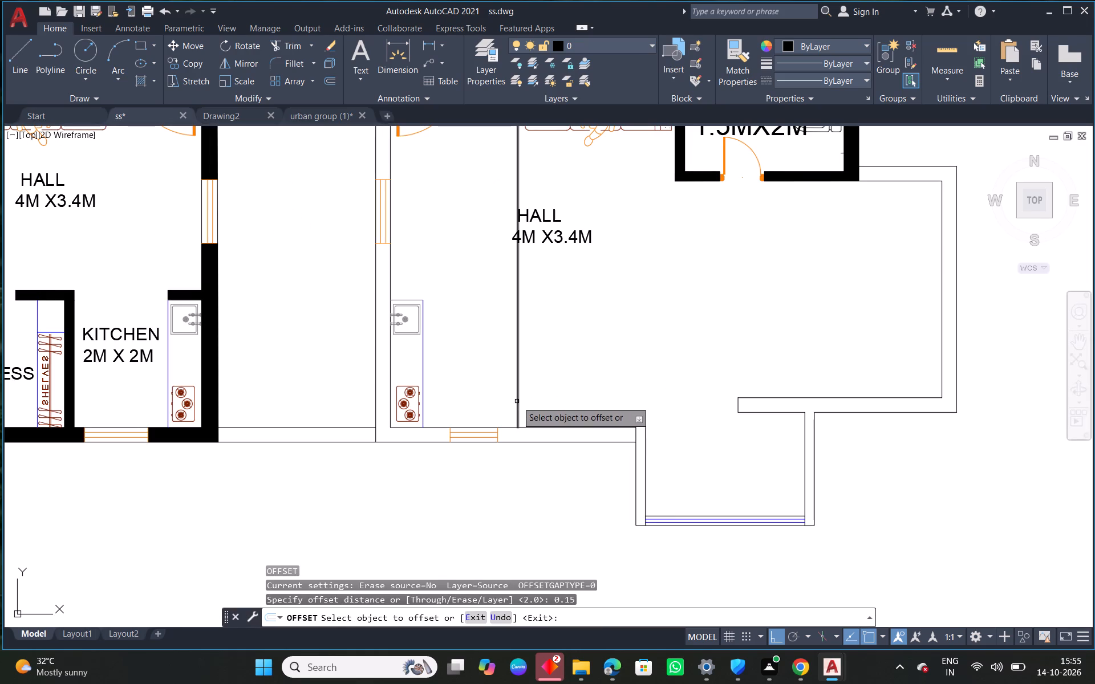
left_click(518, 400)
left_click(553, 384)
right_click(553, 384)
left_click(595, 393)
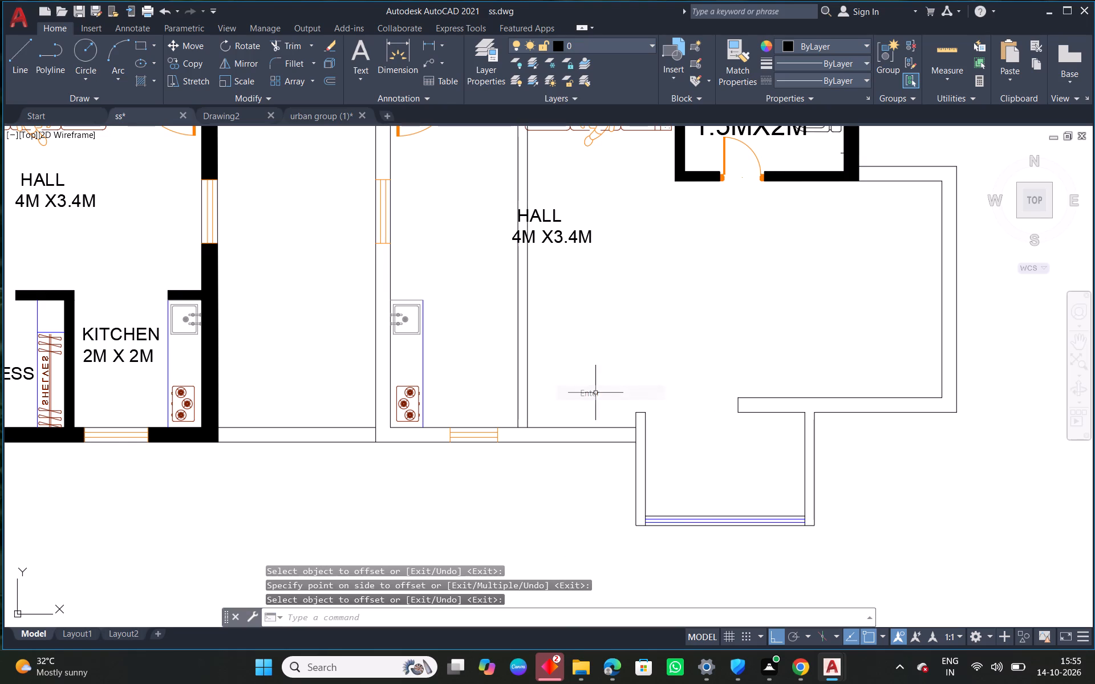
Trim the bottom wall's inner face between the two kitchen partition lines to open the wall junction.
scroll(506, 440, "up", 3)
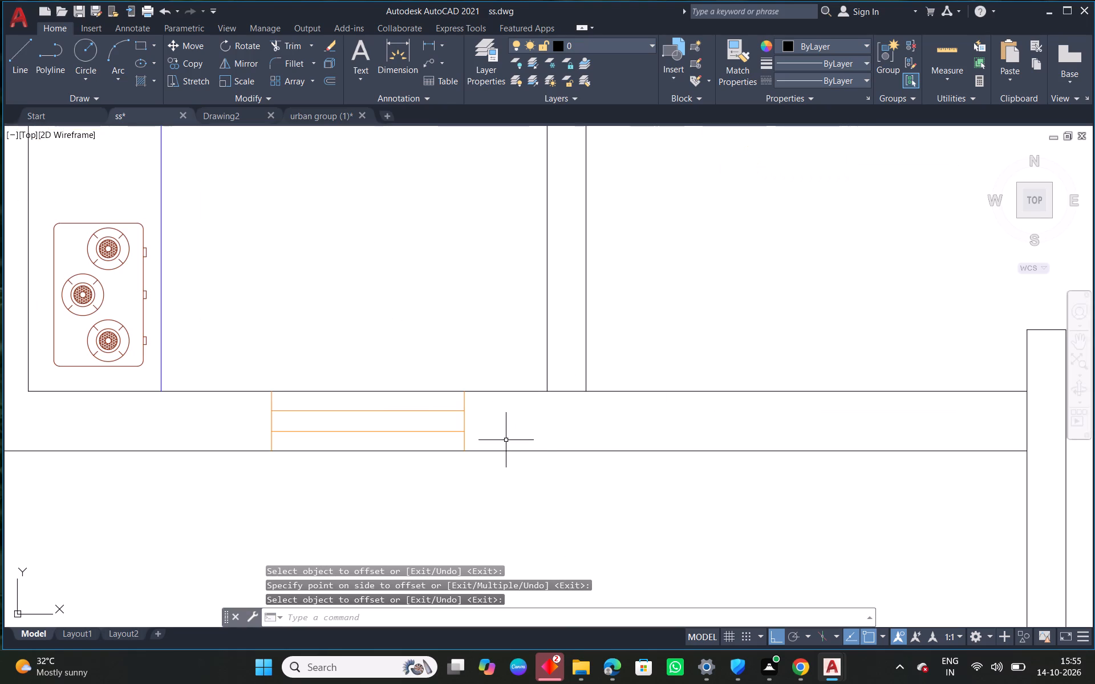
type("TR")
key("space")
key("space")
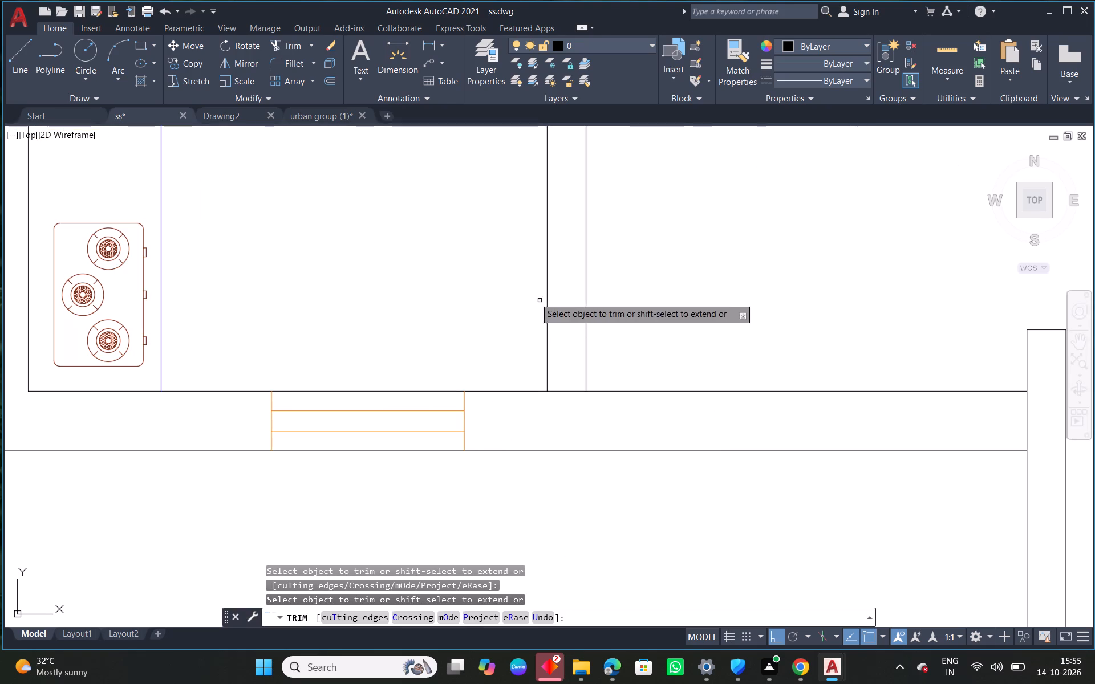
left_click(561, 393)
right_click(561, 393)
left_click(600, 405)
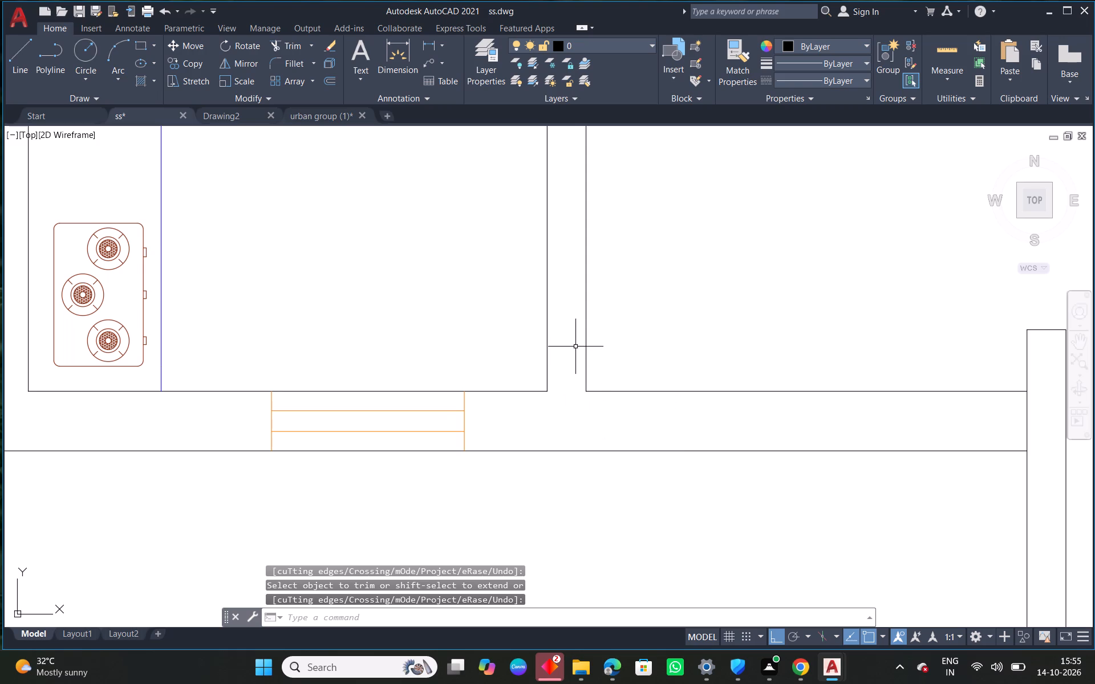
Draw a horizontal line along the kitchen counter's sink end, from its outer corner to the passage-side wall's inner face.
scroll(577, 358, "down", 1)
middle_click_drag(614, 300, 597, 394)
scroll(597, 394, "down", 3)
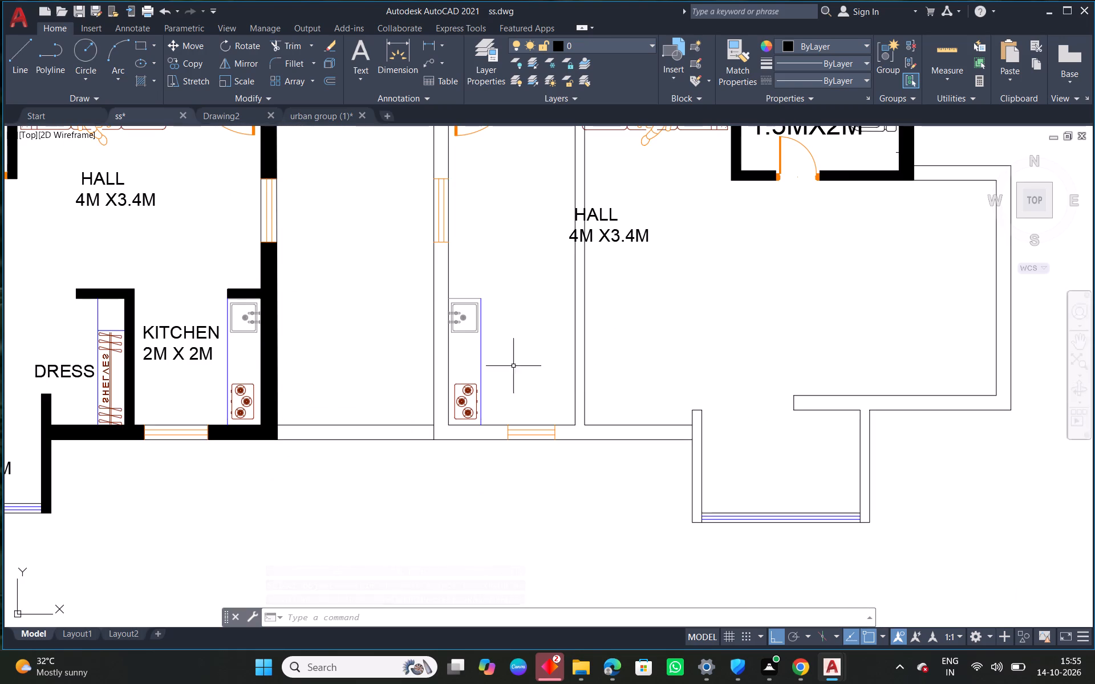
scroll(456, 277, "up", 2)
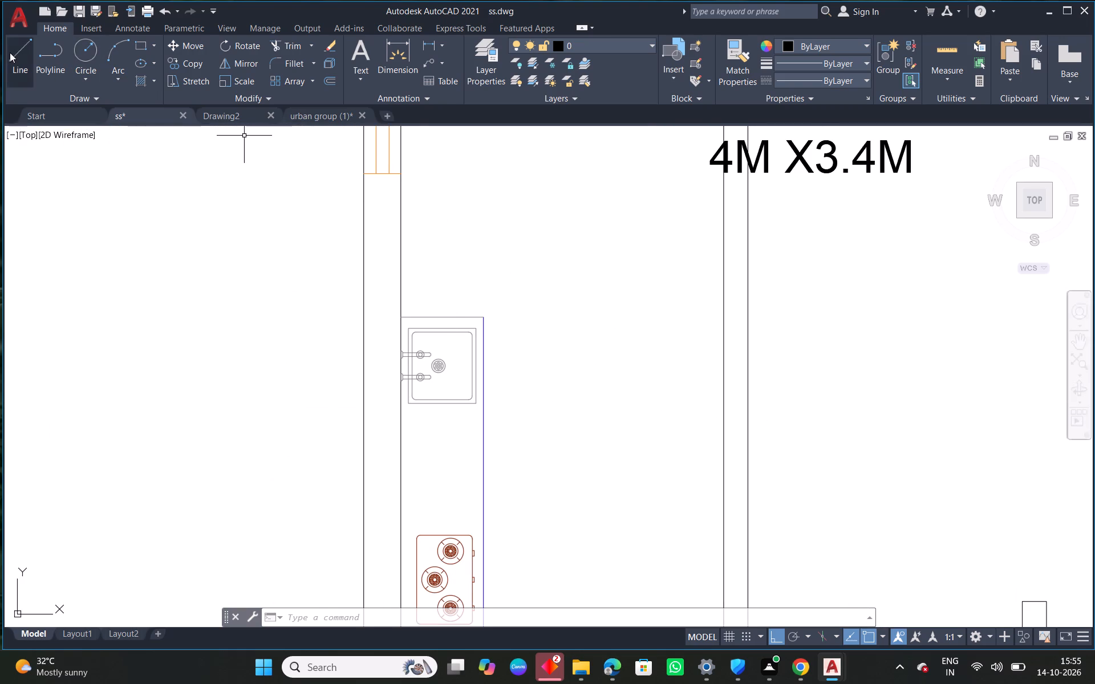
left_click(10, 52)
scroll(465, 269, "up", 2)
left_click(501, 357)
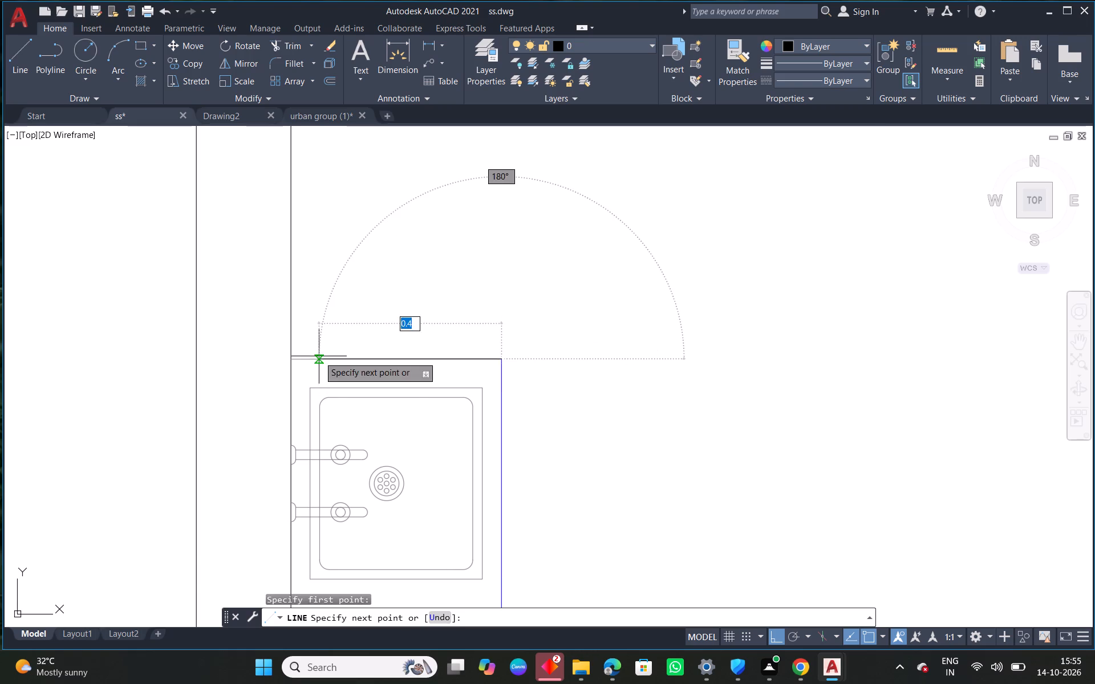
left_click(289, 362)
right_click(292, 360)
left_click(331, 373)
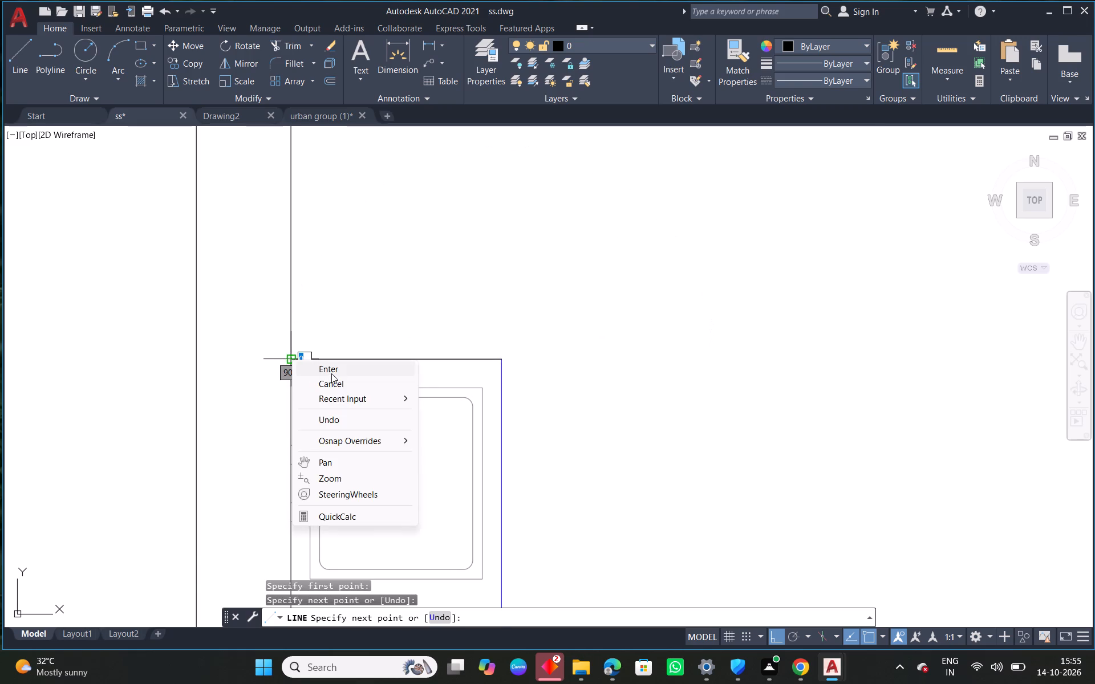
Offset the line at the counter's sink end by 0.15 toward the hall to form the short kitchen wall.
type("O")
key("space")
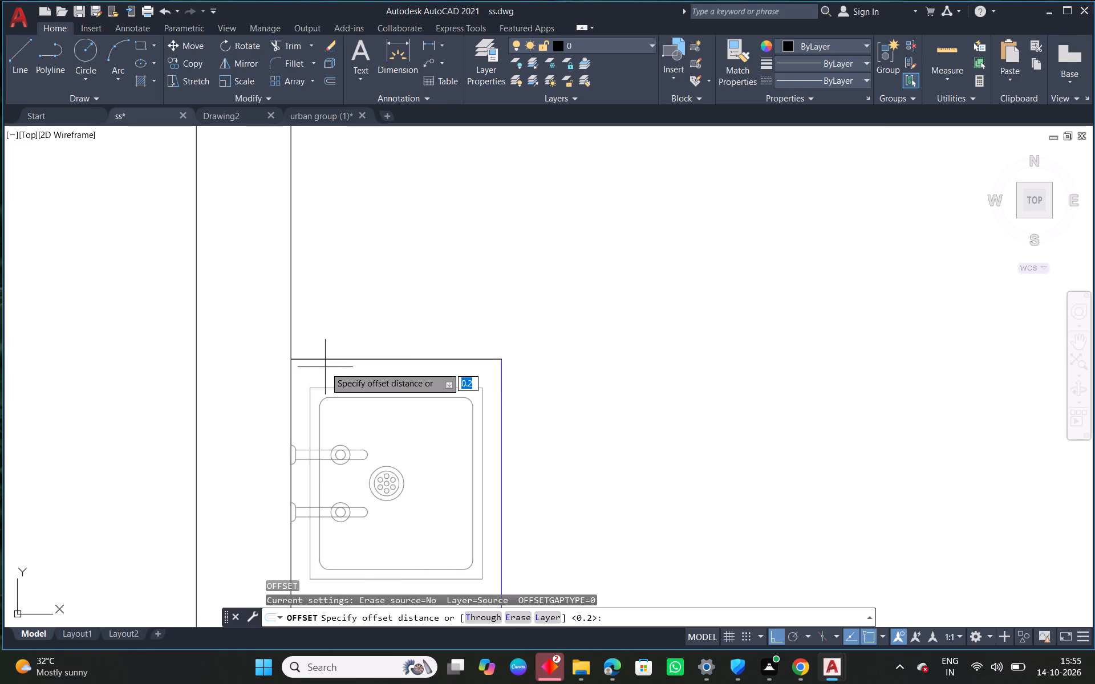
type("0.15")
key("Return")
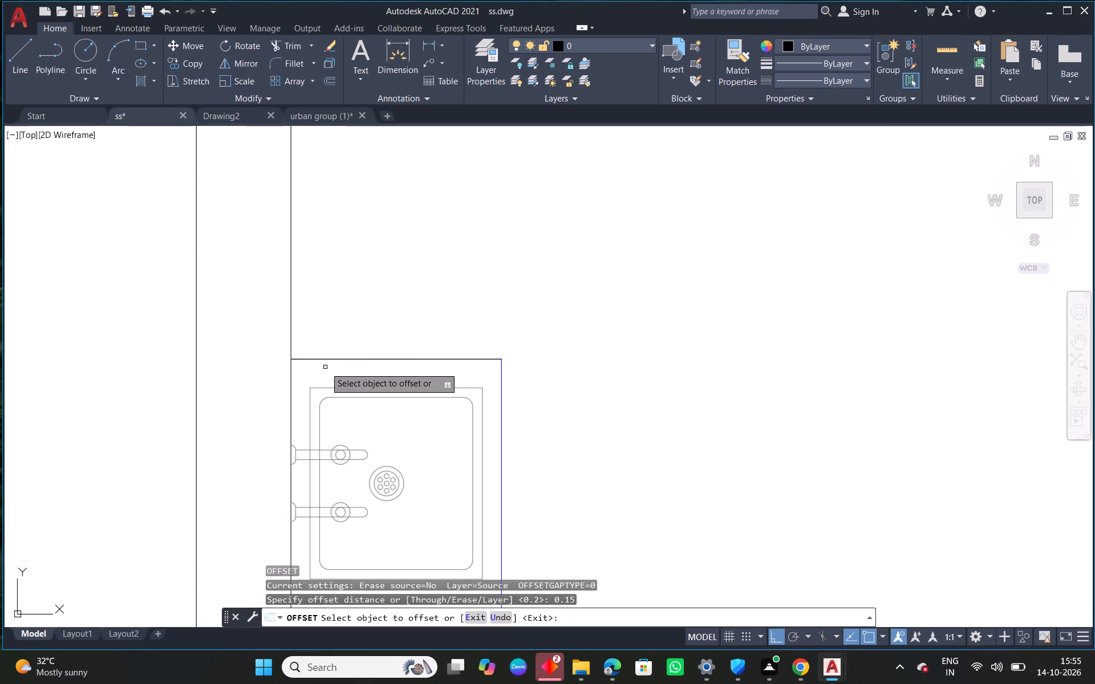
left_click_drag(356, 359, 356, 345)
left_click(353, 304)
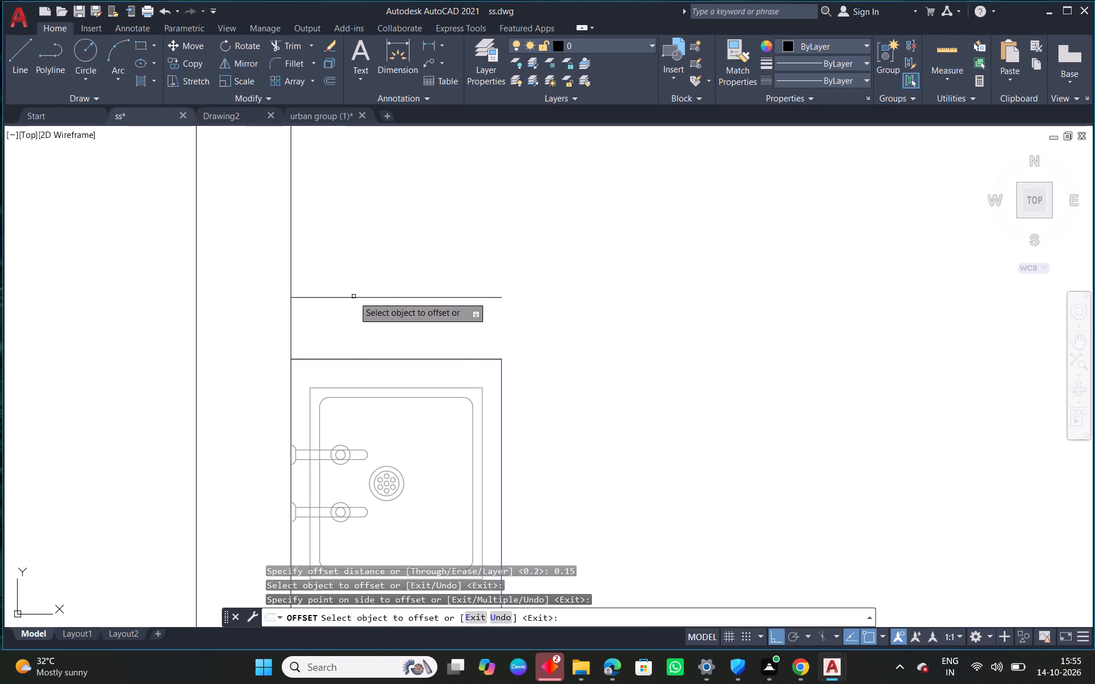
right_click(354, 296)
left_click(409, 307)
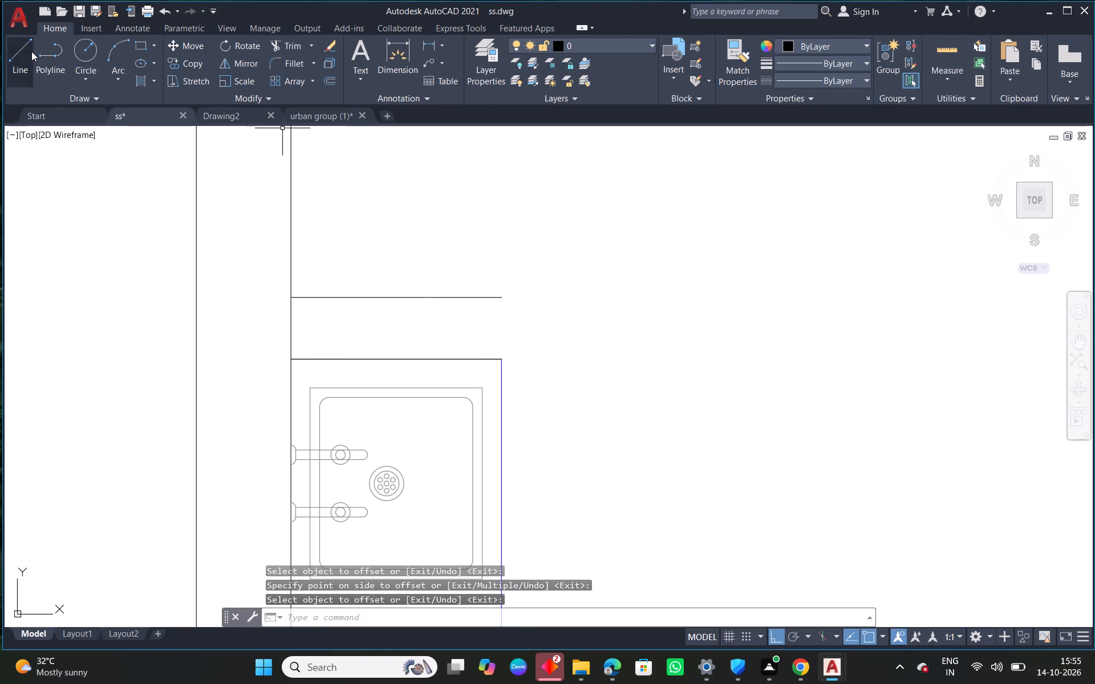
Draw a line closing the free end of the short kitchen wall at the counter's sink end.
left_click(31, 51)
left_click(498, 352)
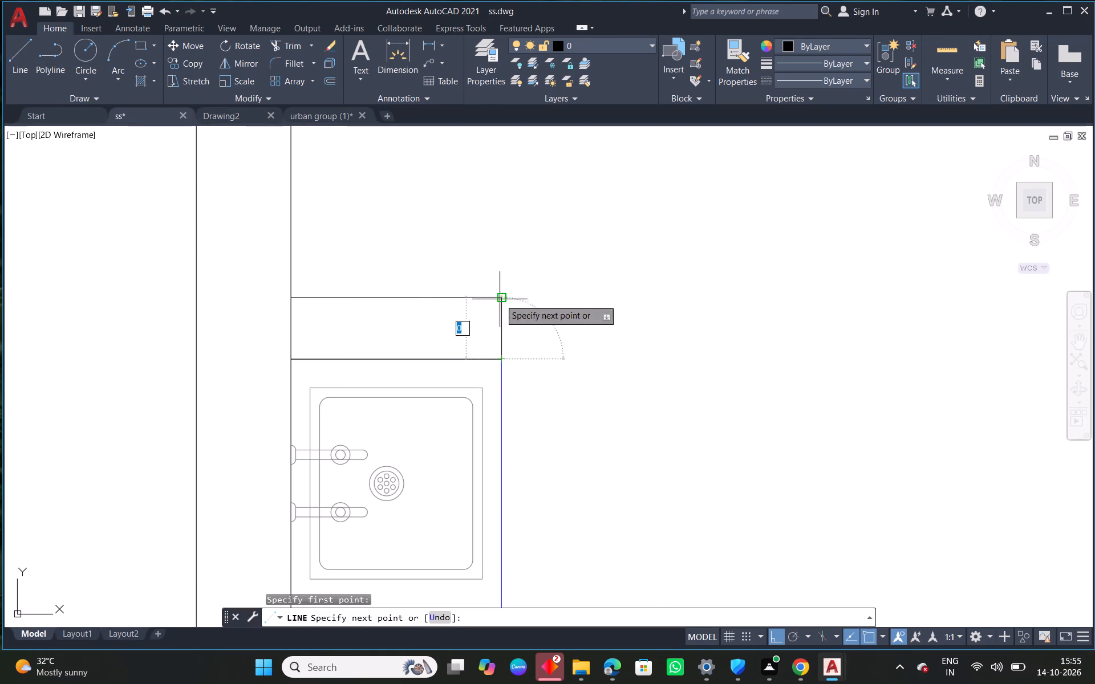
left_click(501, 299)
right_click(501, 299)
left_click(539, 310)
Trim the passage-side wall's inner face between the short kitchen wall's two lines to open the junction.
right_click(429, 245)
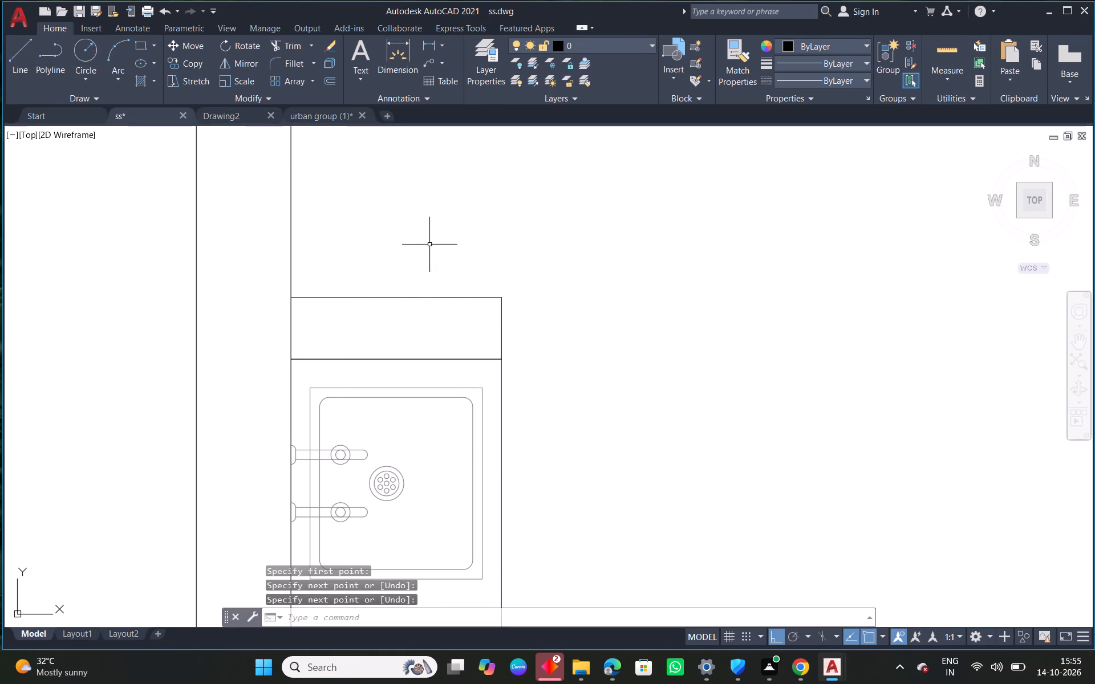
left_click(526, 272)
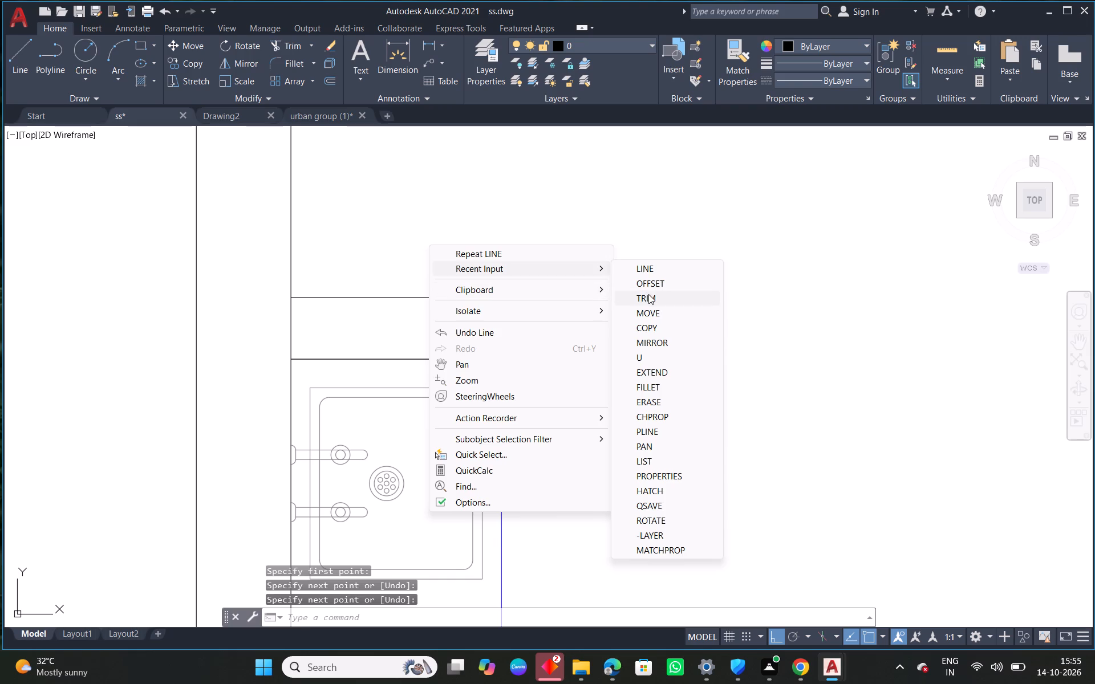
left_click(648, 294)
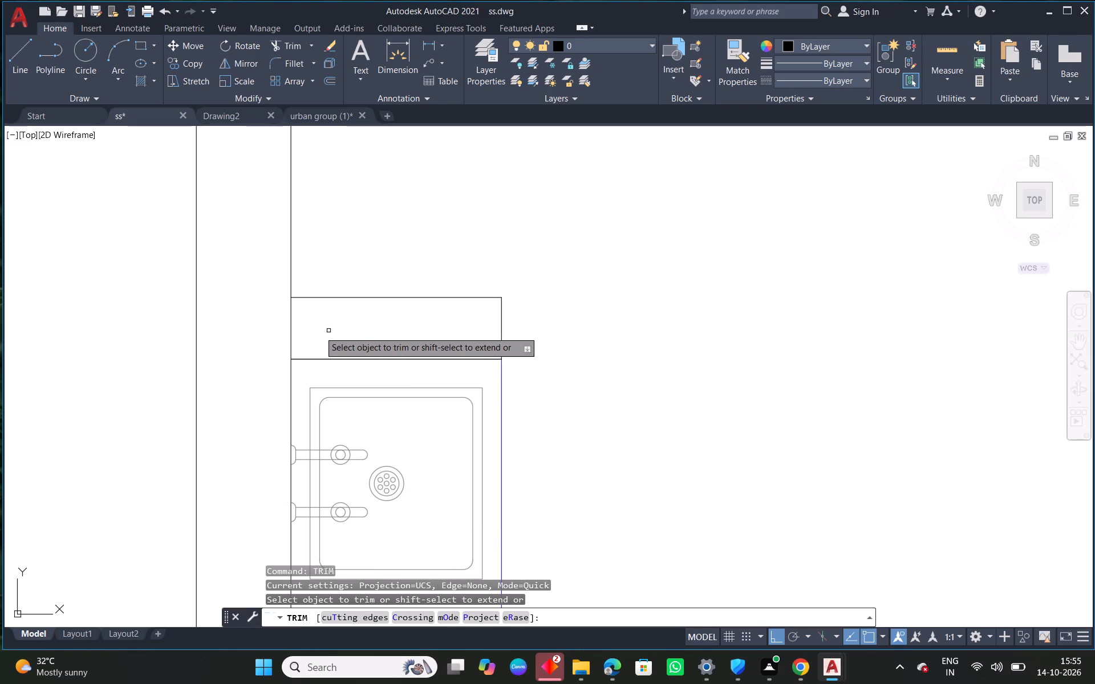
left_click(293, 333)
left_click(288, 333)
right_click(287, 333)
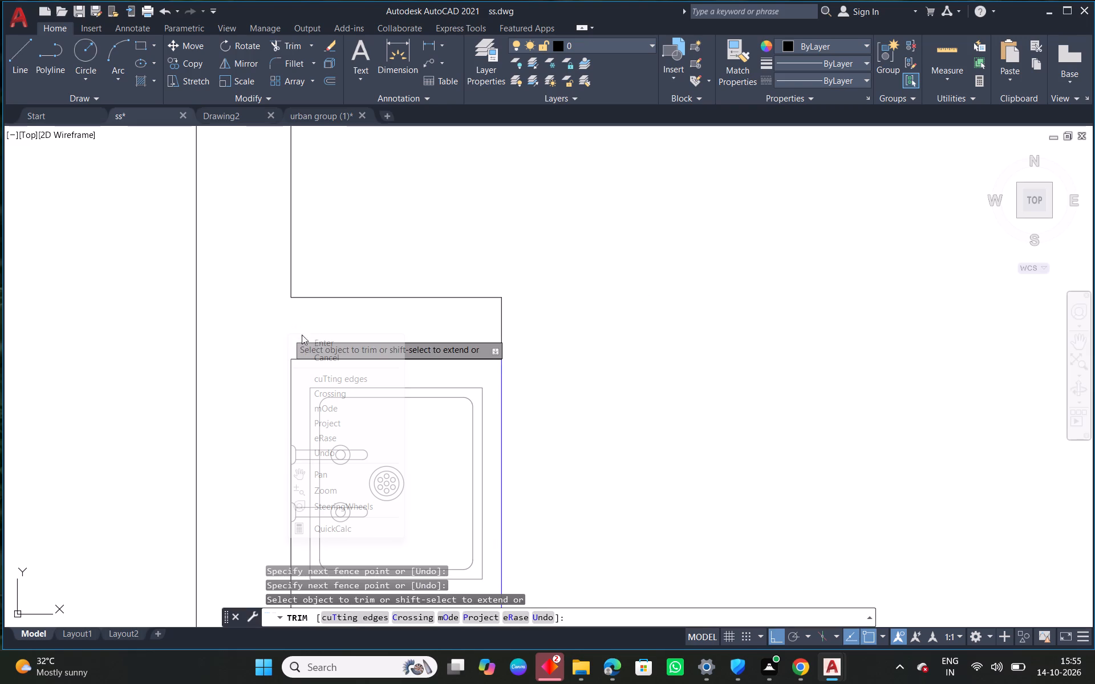
left_click(322, 339)
scroll(360, 337, "down", 3)
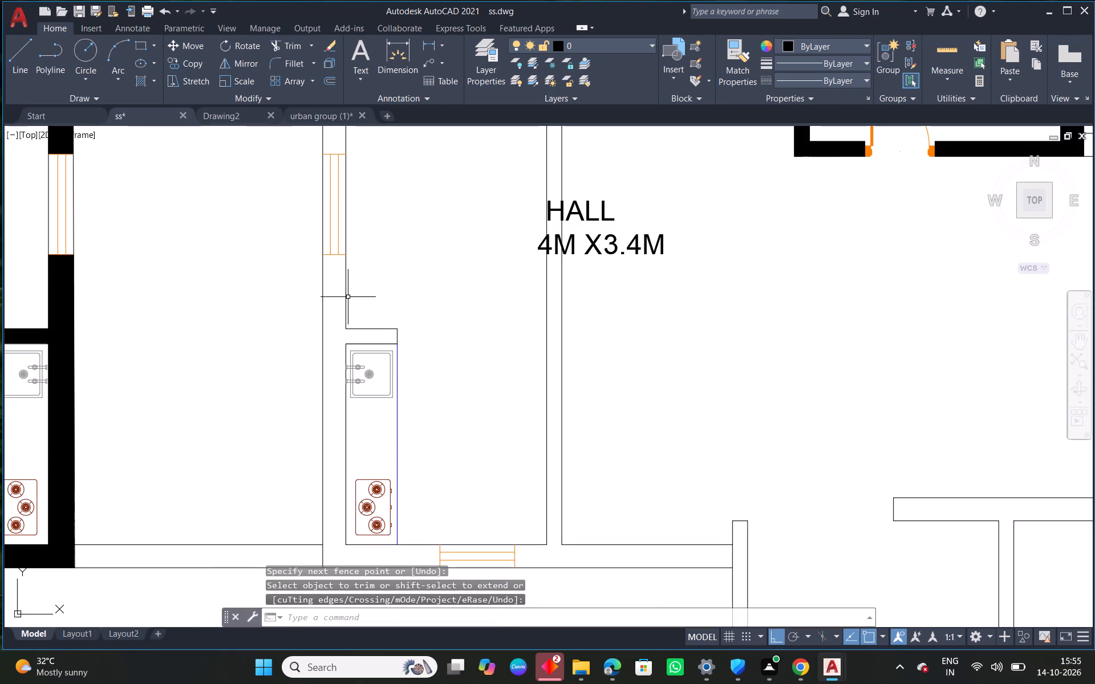
Extend both lines of the short kitchen wall across the kitchen to the far face of the vertical partition.
right_click(398, 241)
left_click(459, 265)
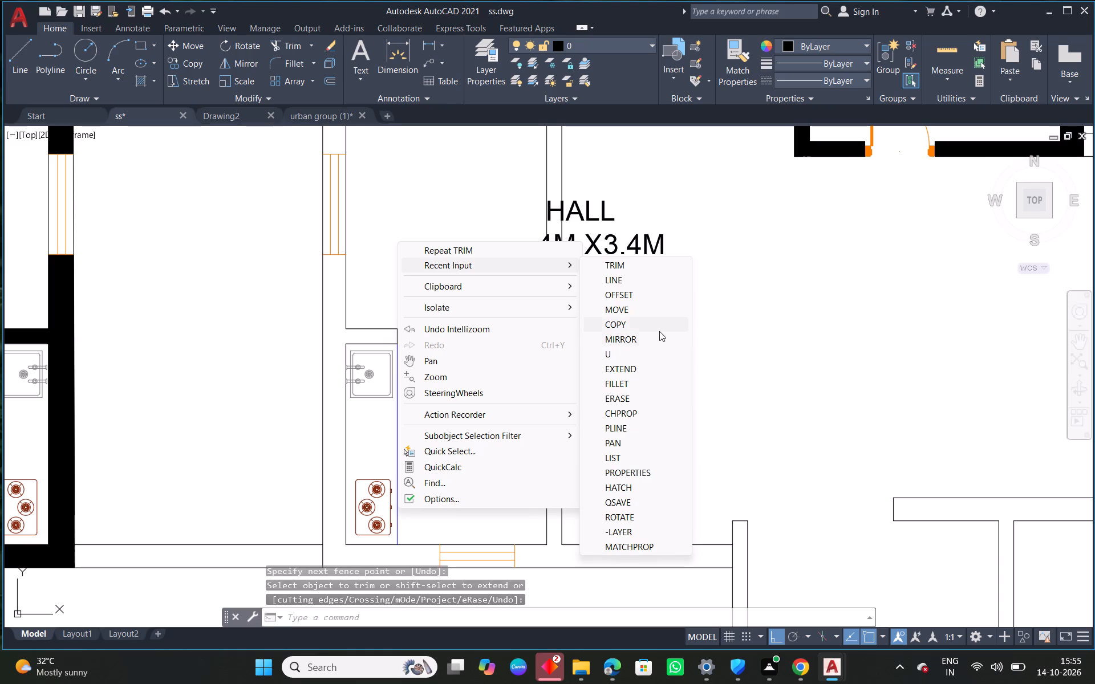
left_click(626, 368)
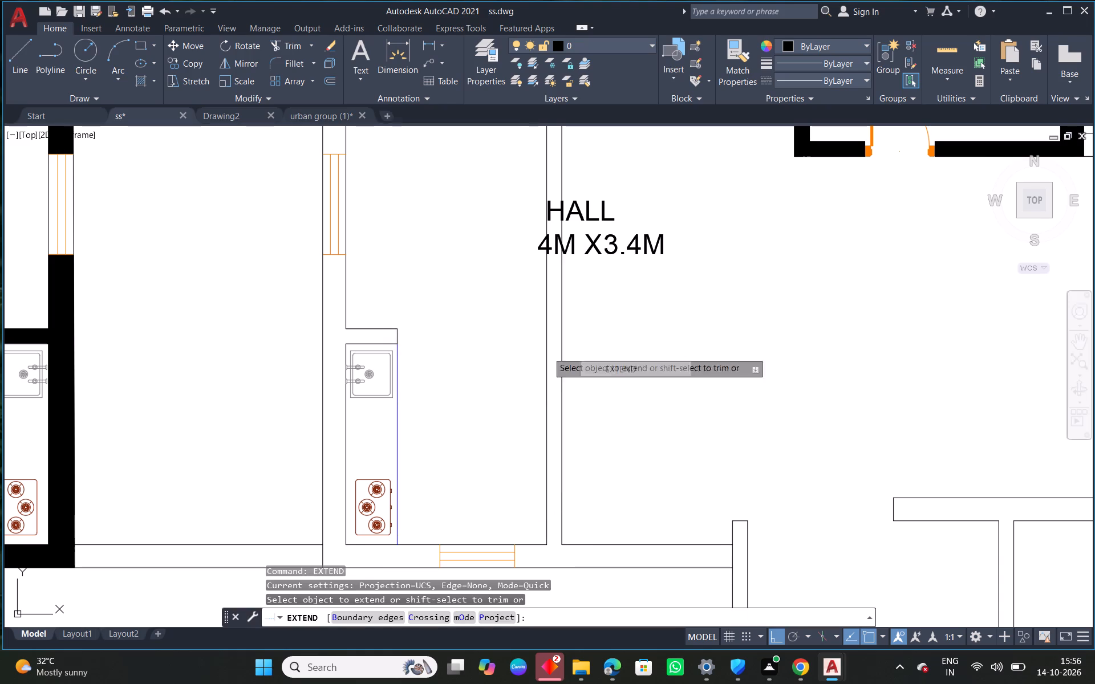
left_click(379, 329)
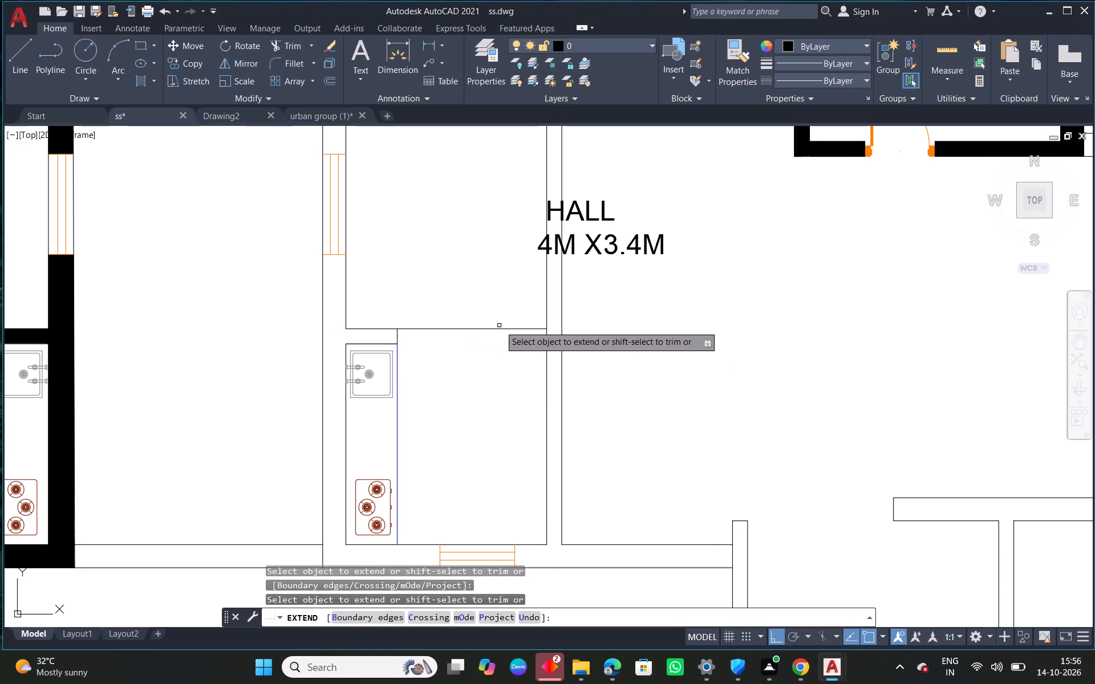
left_click(506, 328)
left_click(389, 342)
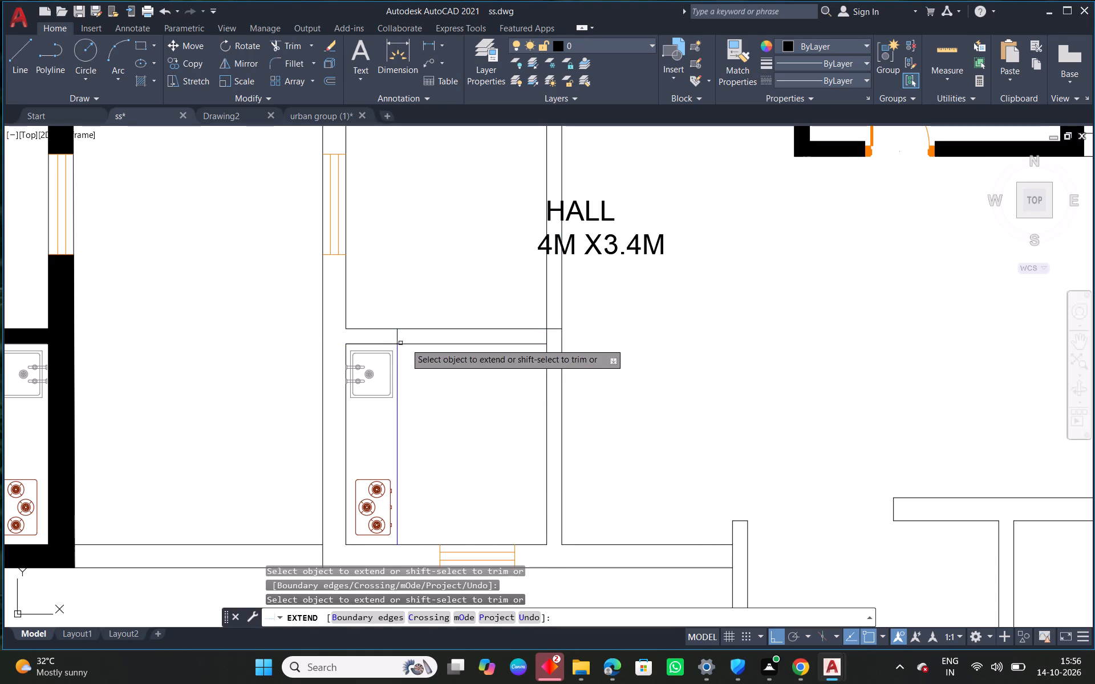
left_click(525, 345)
left_click(544, 342)
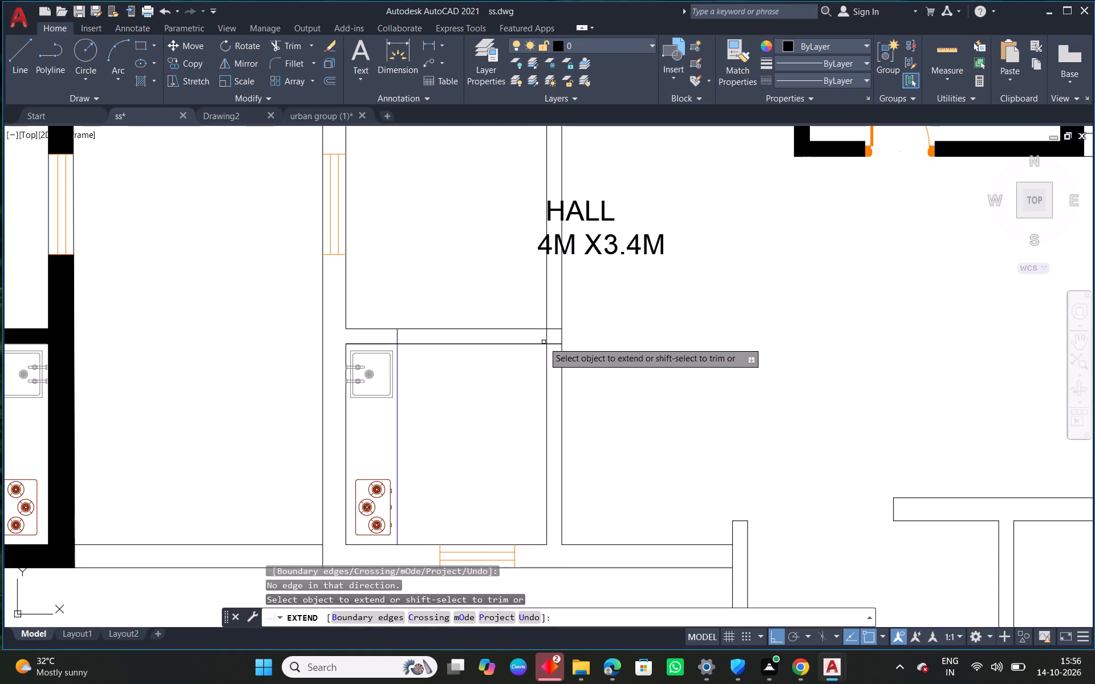
right_click(543, 342)
left_click(577, 353)
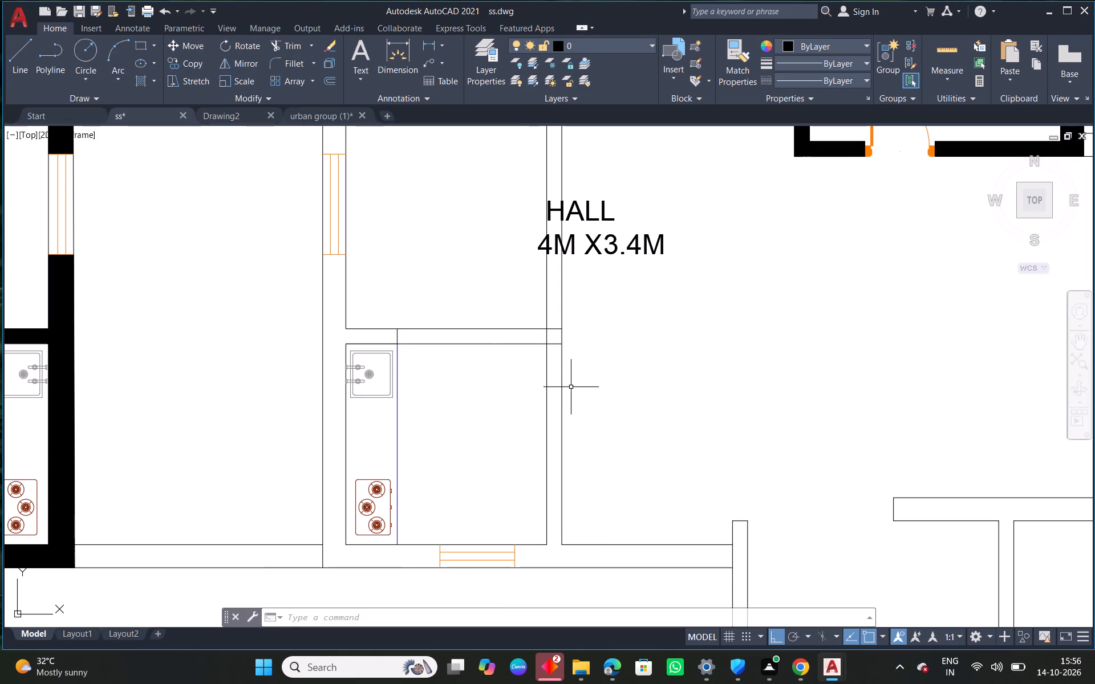
Trim the two extended lines across the kitchen opening, between the short wall's end and the vertical partition.
key("t")
key("r")
key("space")
left_click_drag(469, 351, 469, 297)
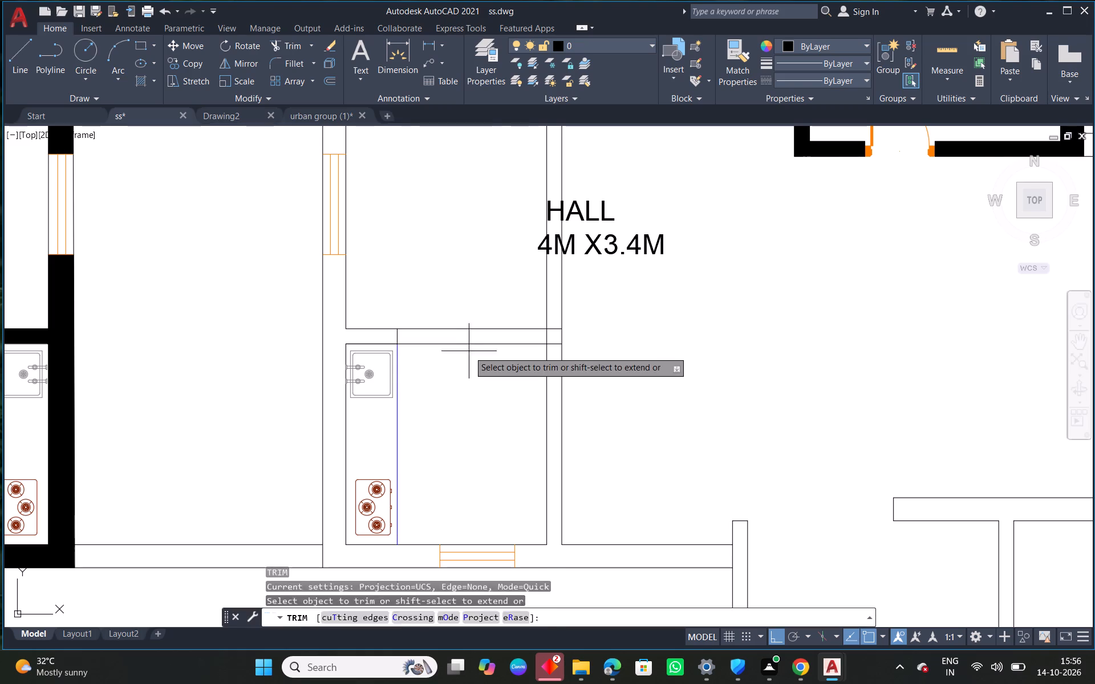
left_click_drag(469, 297, 468, 293)
key("Escape")
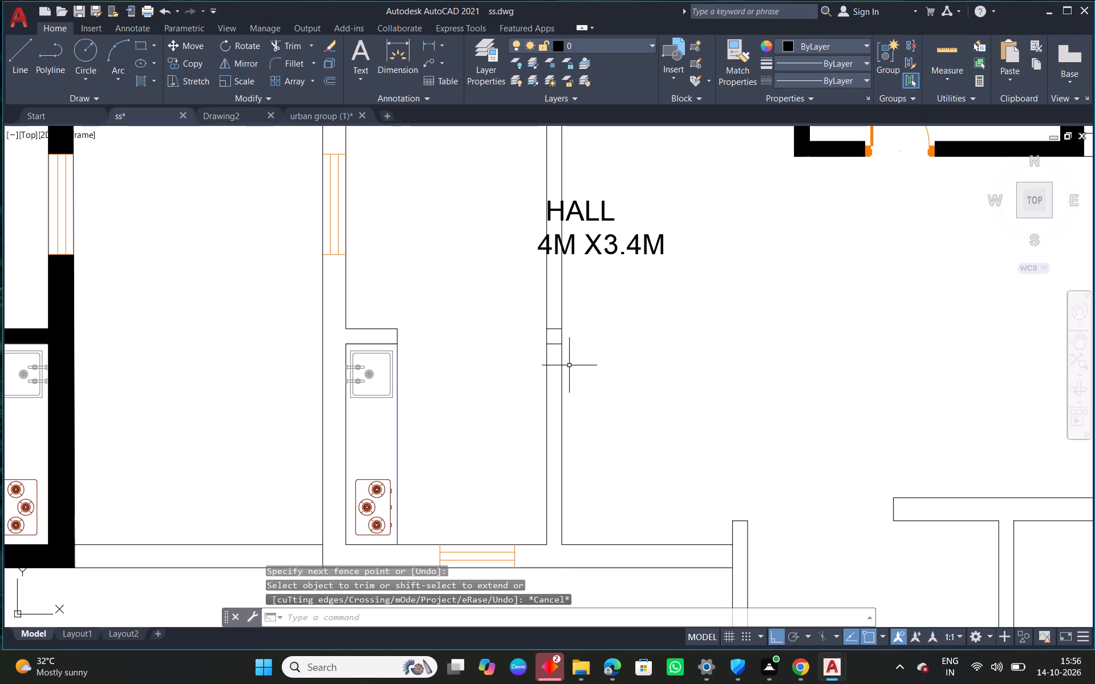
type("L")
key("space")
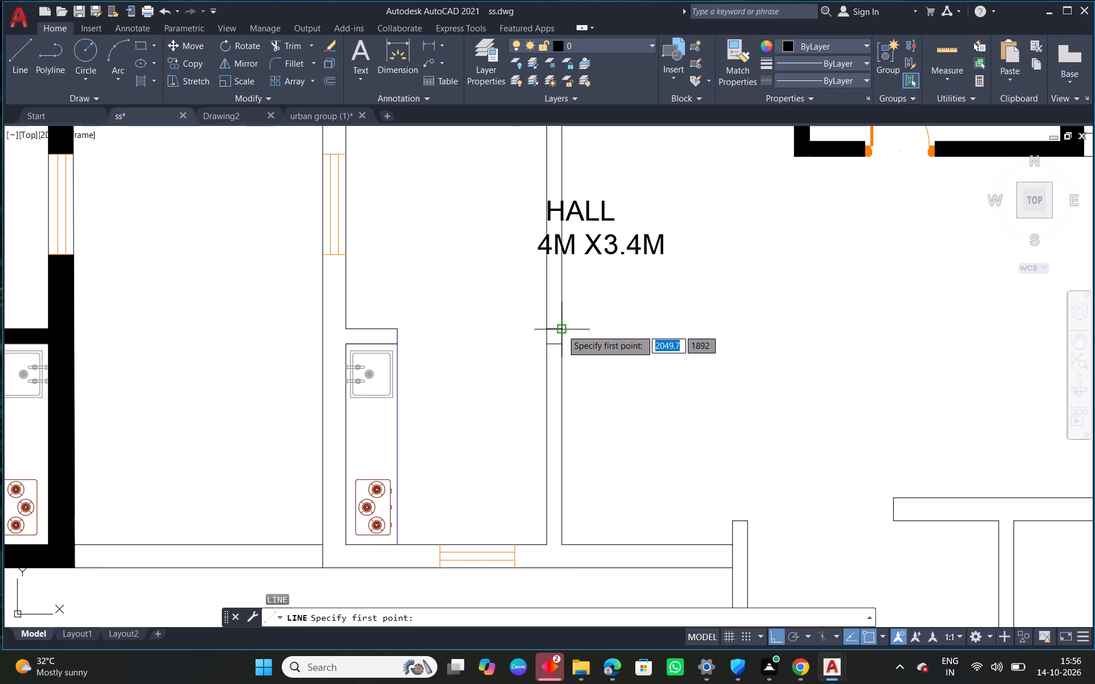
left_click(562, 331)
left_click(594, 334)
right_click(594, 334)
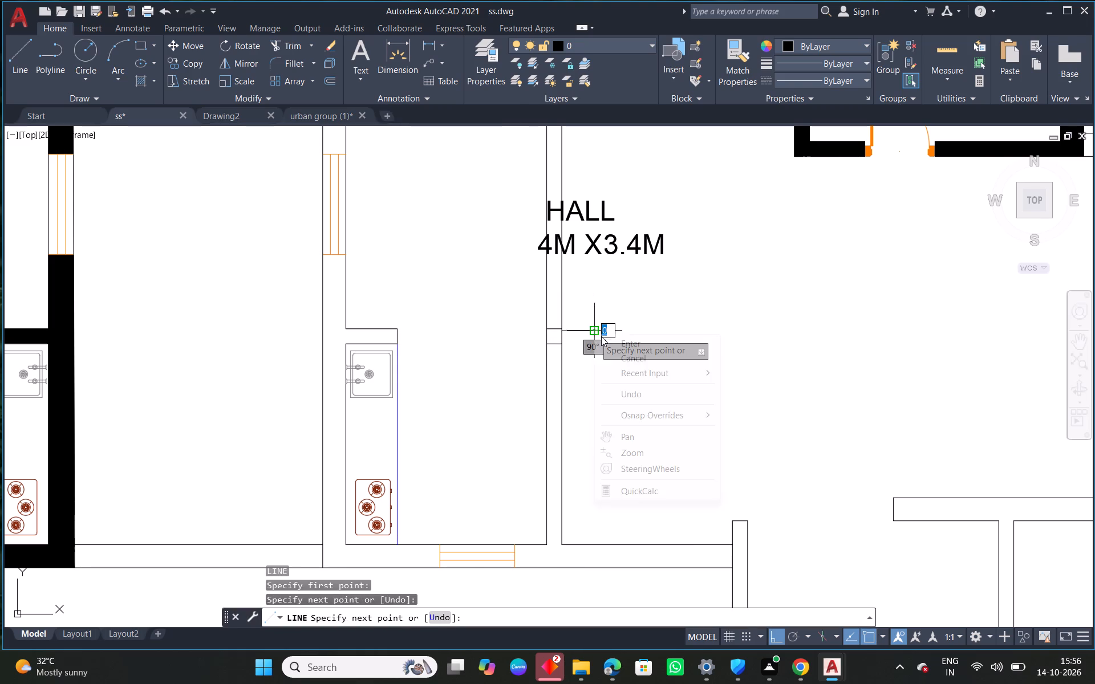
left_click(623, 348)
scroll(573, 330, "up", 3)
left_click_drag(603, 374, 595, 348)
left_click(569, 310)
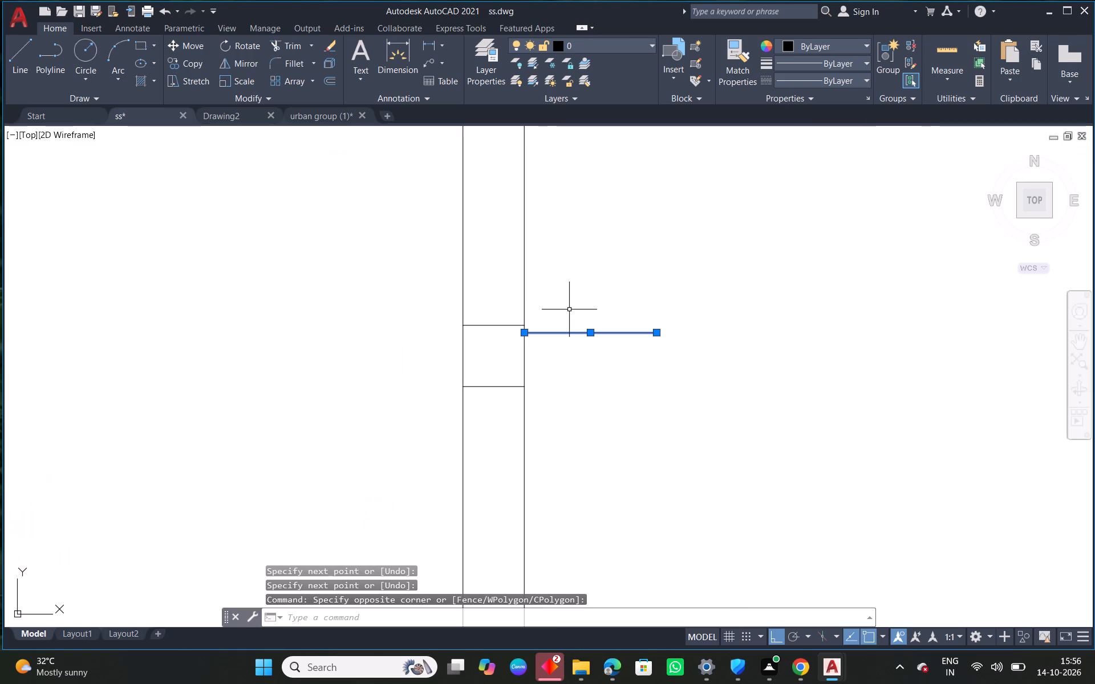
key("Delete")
Draw the three-sided outline of a wall stub about 0.2 long, projecting from the partition's face away from the counter.
key("l")
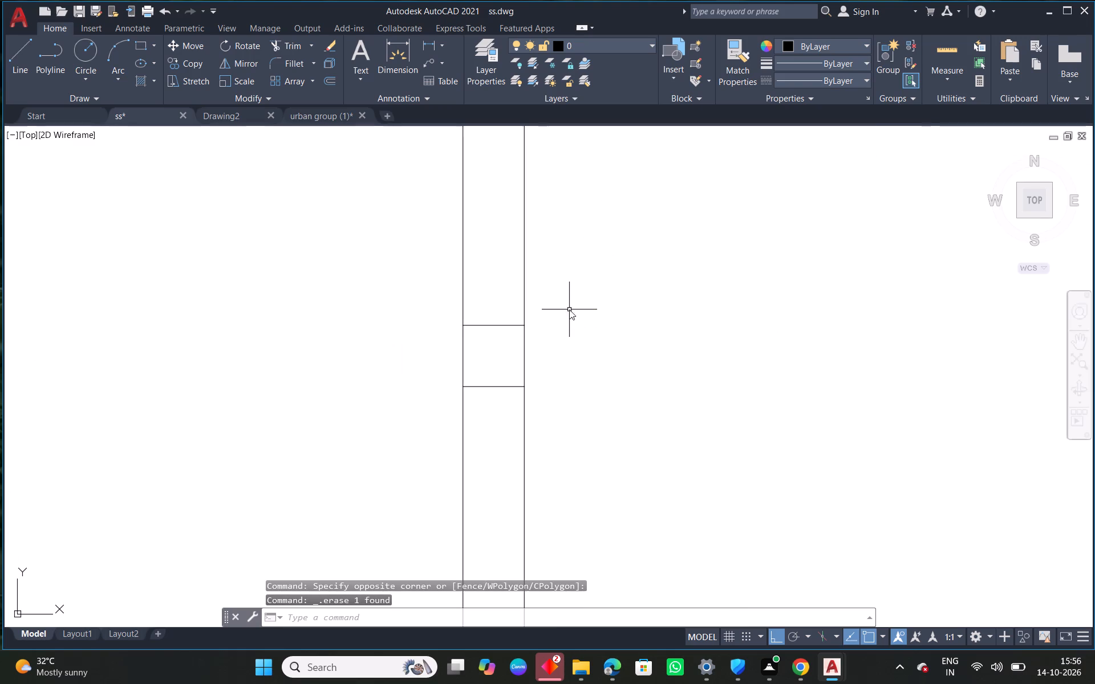
key("space")
left_click(521, 386)
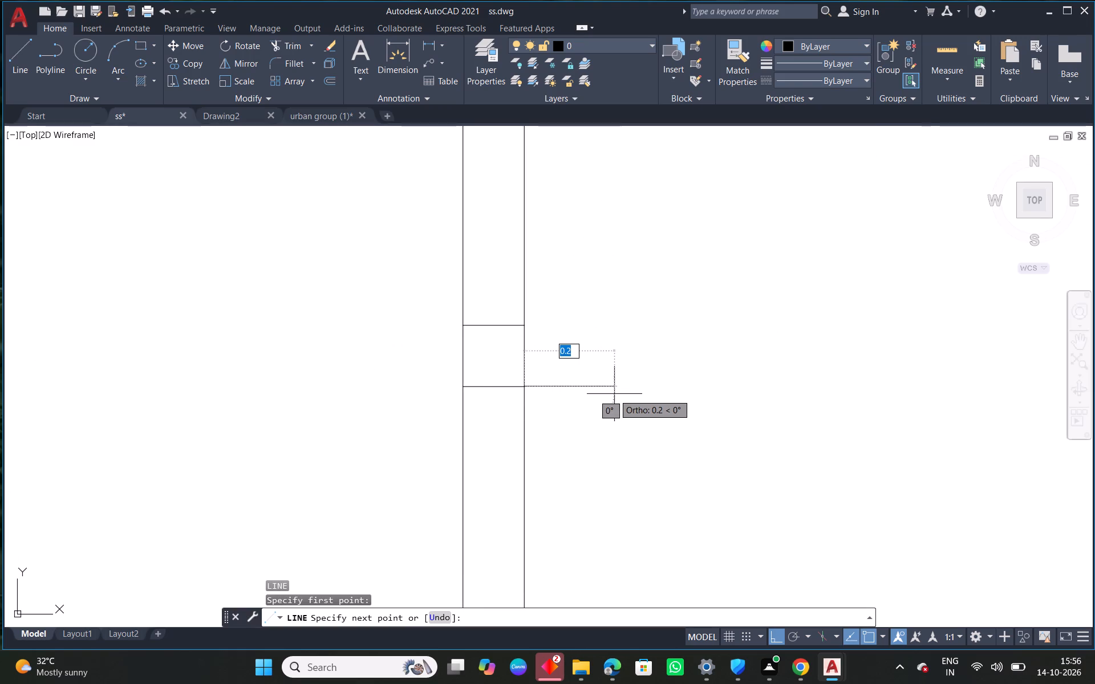
left_click(614, 394)
key("Escape")
right_click(593, 266)
left_click(634, 278)
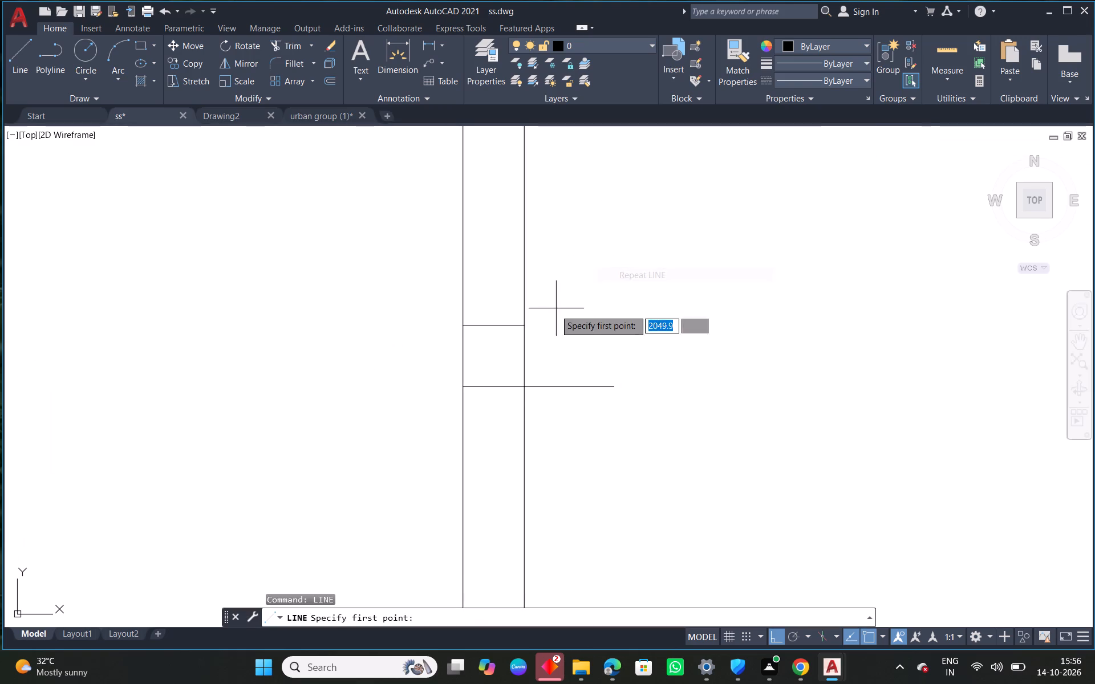
left_click(525, 327)
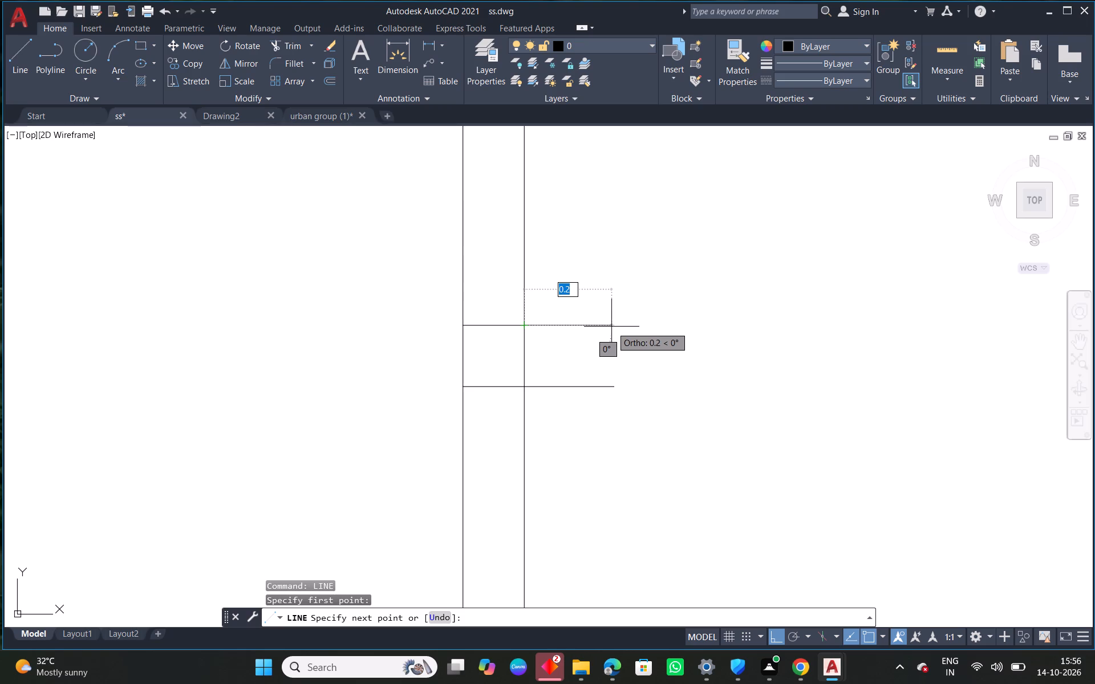
left_click(615, 326)
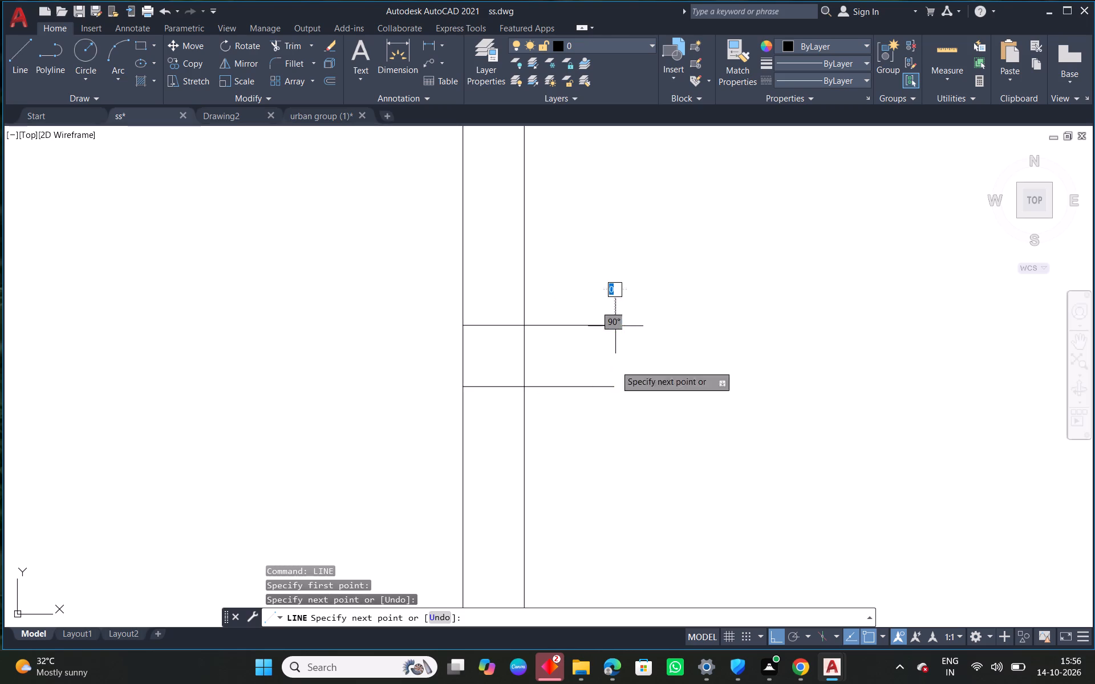
left_click(615, 385)
key("Escape")
Fillet the stub's lower line with its end line at radius 0 to form a clean corner.
key("f")
key("space")
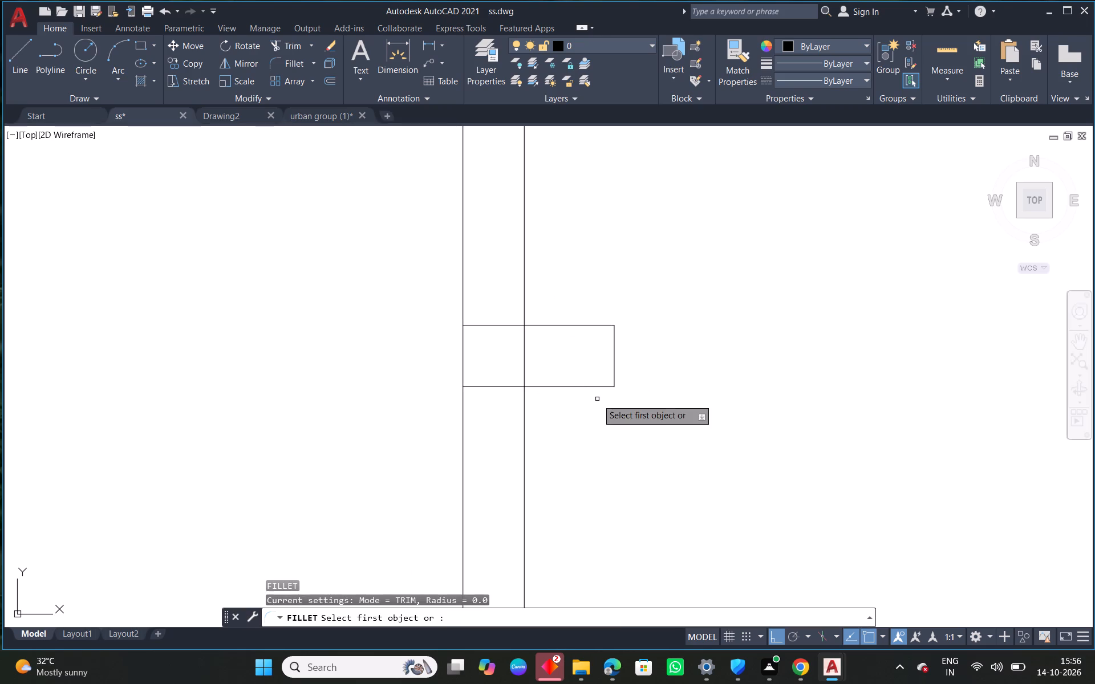
left_click(597, 387)
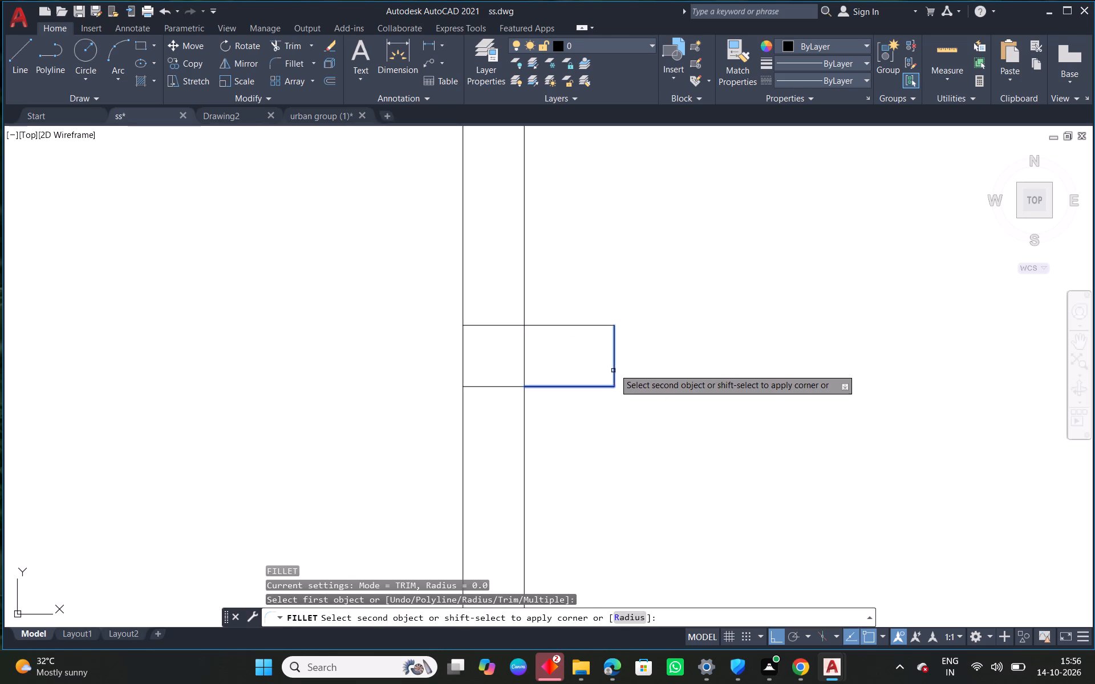
left_click(614, 369)
key("Escape")
Trim the partition face and the lower cross line inside the junction so the stub and partition join.
type("TR")
key("space")
left_click_drag(566, 364, 565, 364)
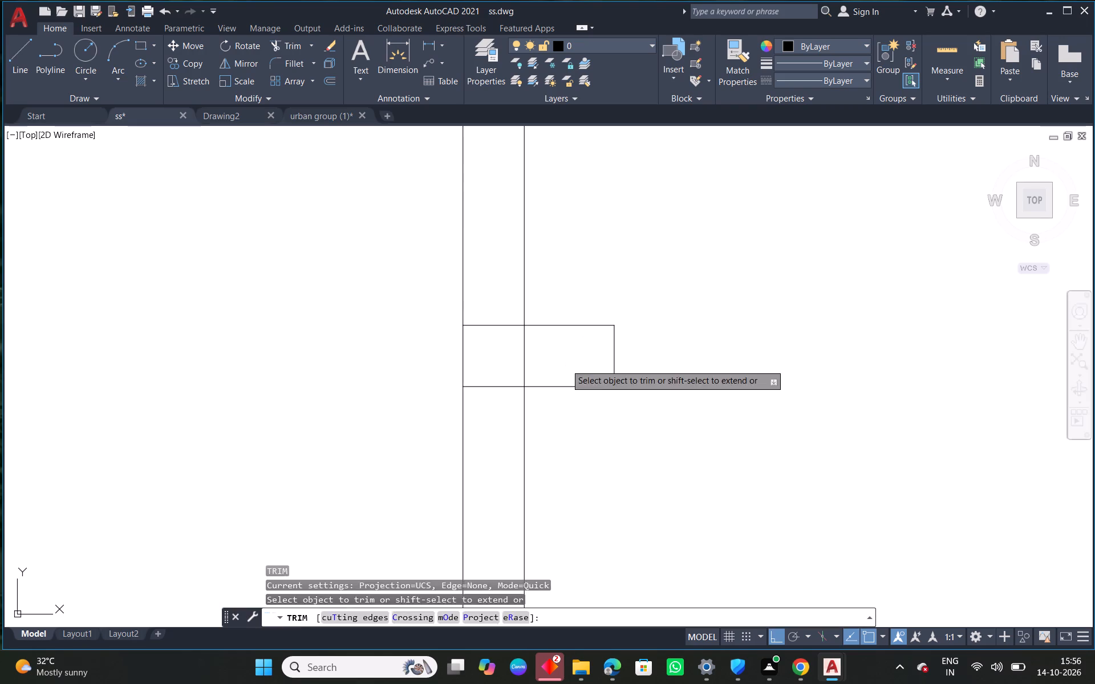
left_click_drag(565, 364, 509, 356)
left_click_drag(499, 369, 502, 407)
key("Escape")
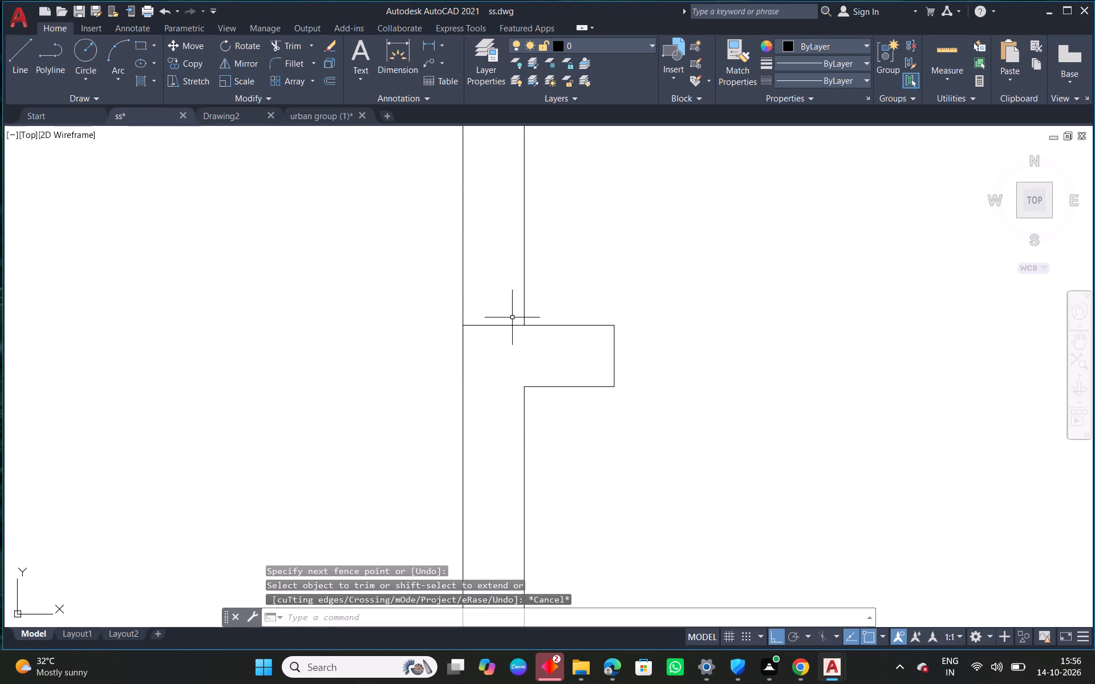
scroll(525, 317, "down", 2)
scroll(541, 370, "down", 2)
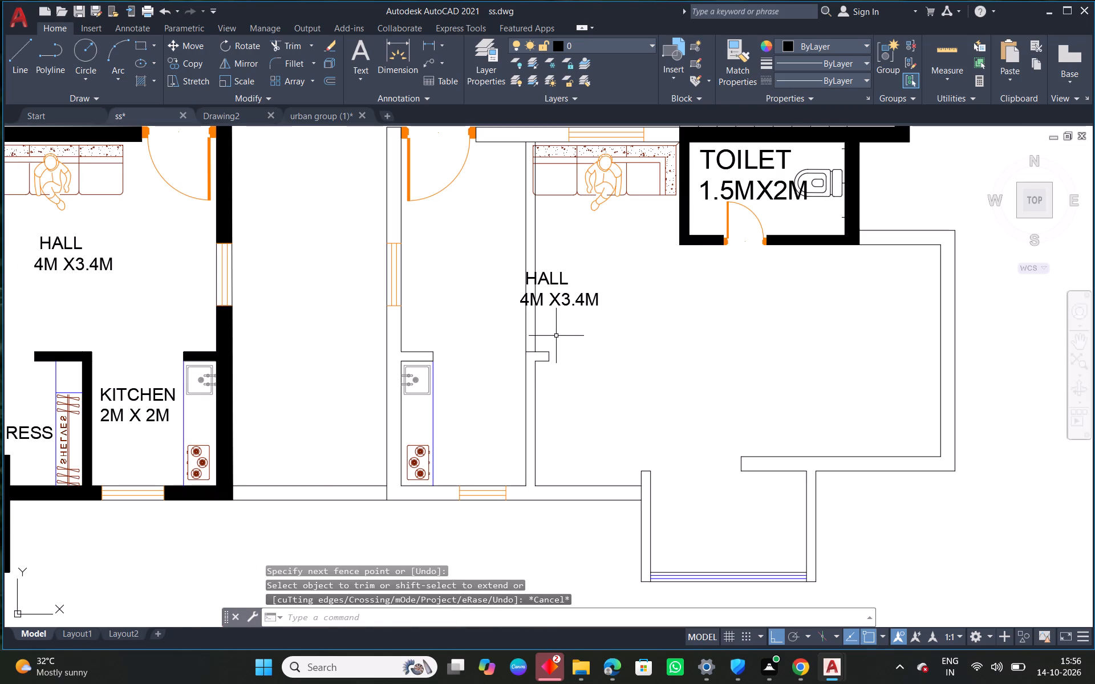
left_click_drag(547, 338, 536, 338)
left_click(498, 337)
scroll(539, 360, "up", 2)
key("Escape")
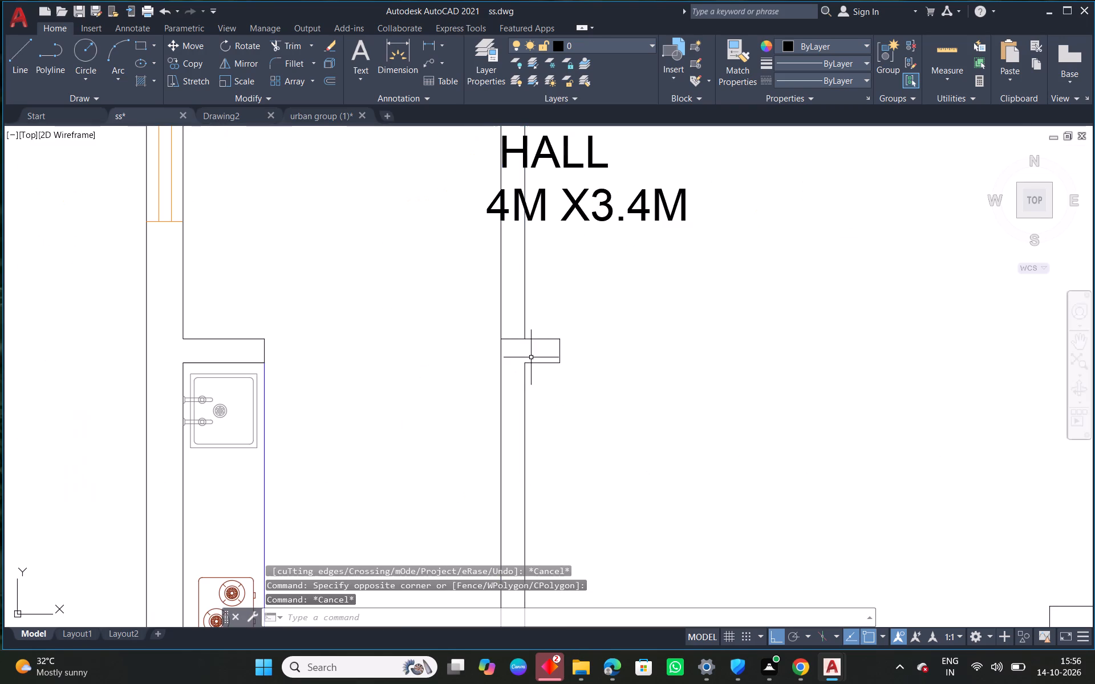
Fillet the stub's upper line with the partition's kitchen-side face at radius 0, cutting that face off above the corner.
key("f")
key("space")
left_click(506, 337)
left_click(501, 357)
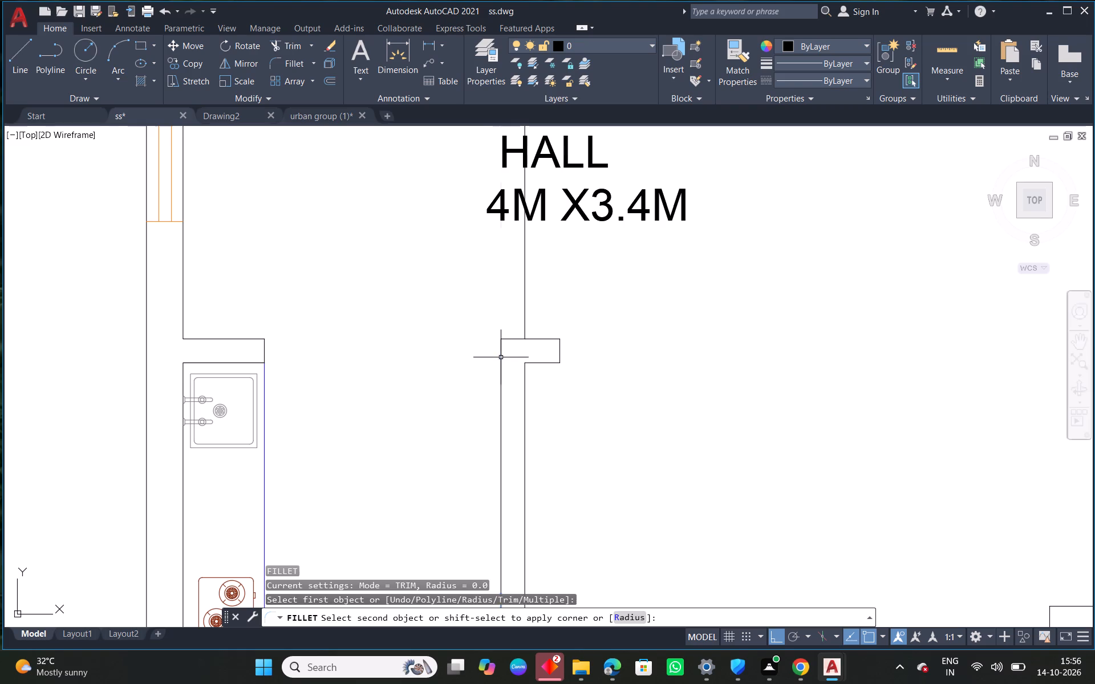
key("Escape")
Erase the remaining partition line running up through the hall above the stub.
left_click_drag(561, 316, 523, 315)
left_click(498, 312)
key("Delete")
Erase the line pieces forming the upper edge of the partition and its stub.
scroll(534, 327, "down", 2)
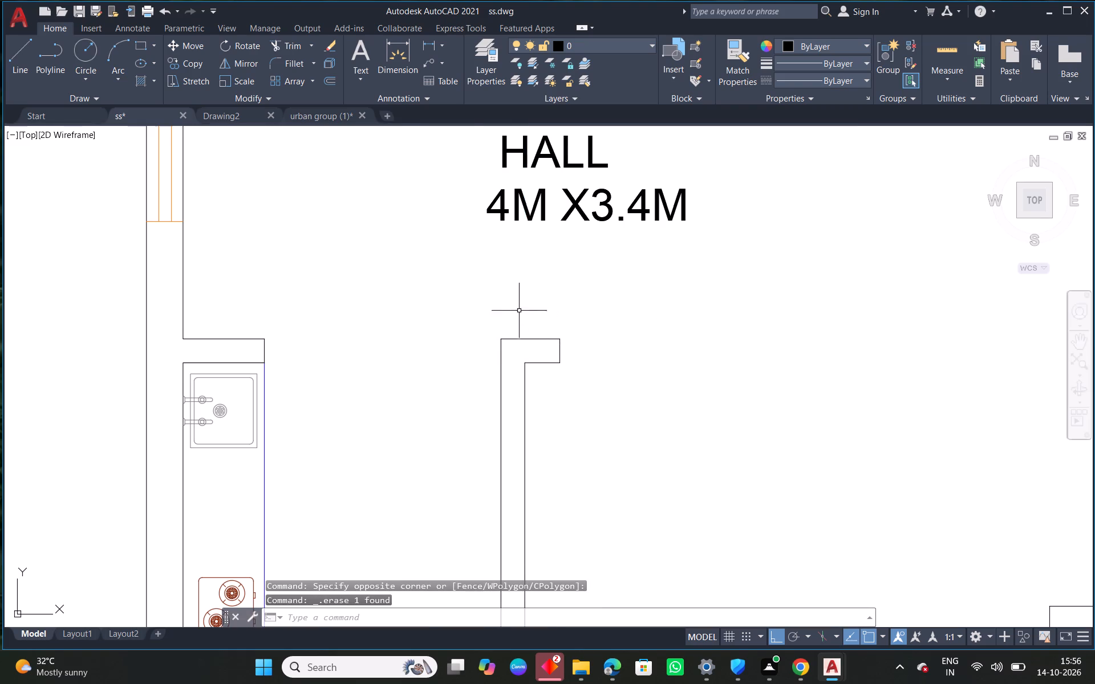
scroll(543, 347, "up", 4)
scroll(525, 295, "up", 2)
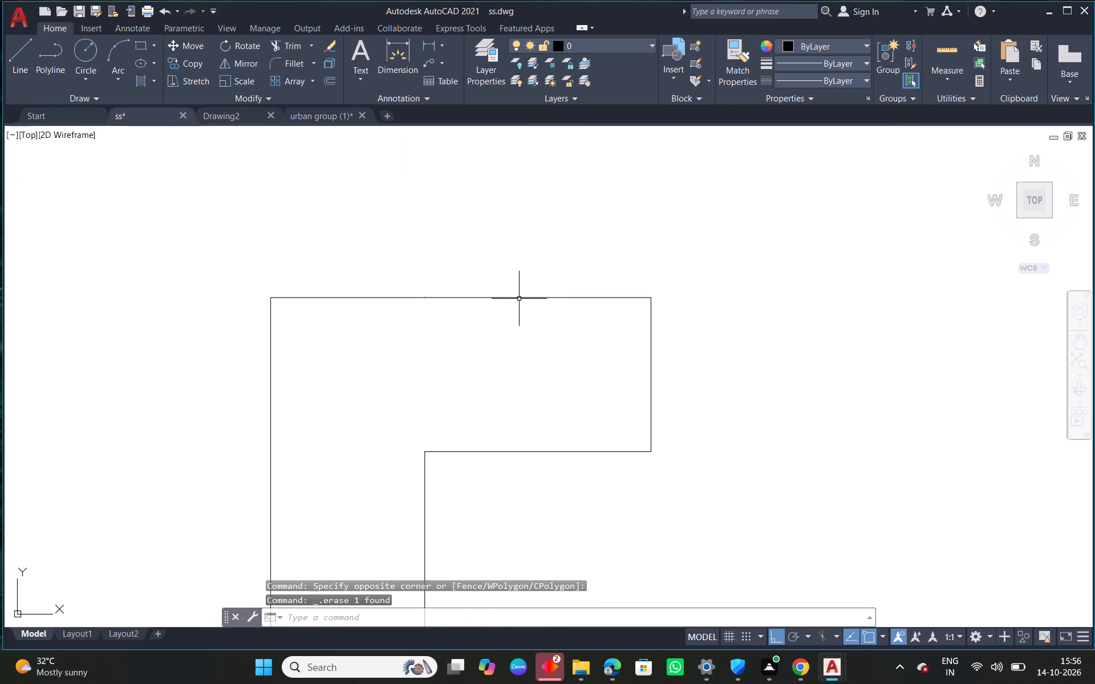
left_click(519, 299)
left_click_drag(482, 345, 475, 332)
left_click(412, 278)
key("Delete")
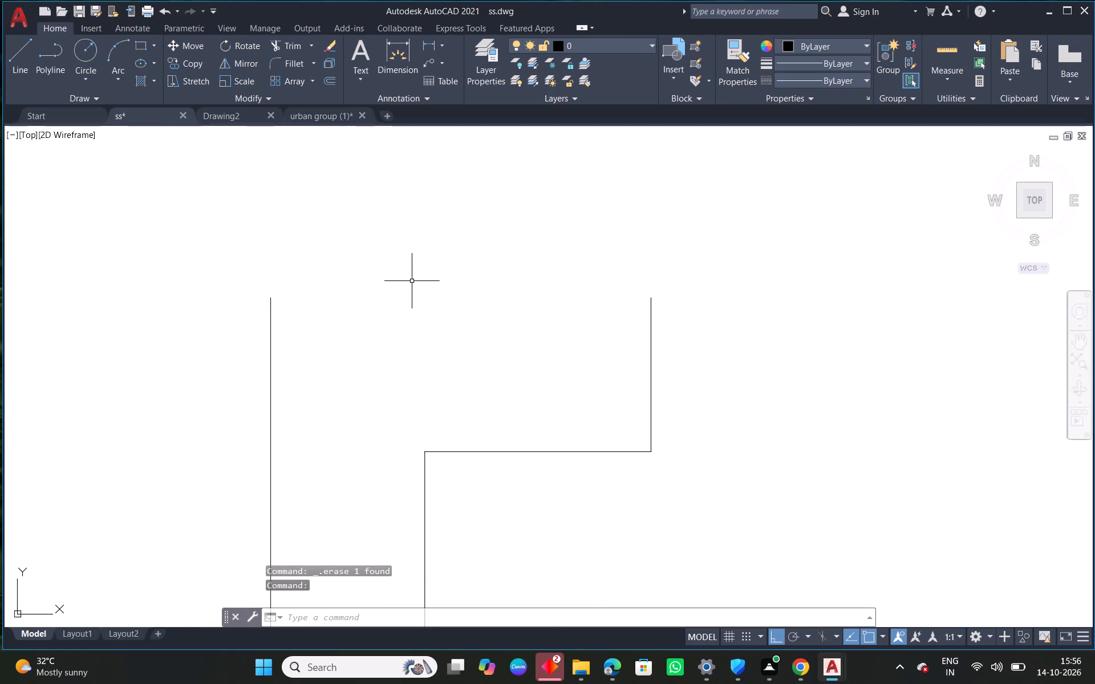
Draw a new horizontal upper-edge line from the top of the partition's kitchen-side face toward the stub's end.
type("L")
key("space")
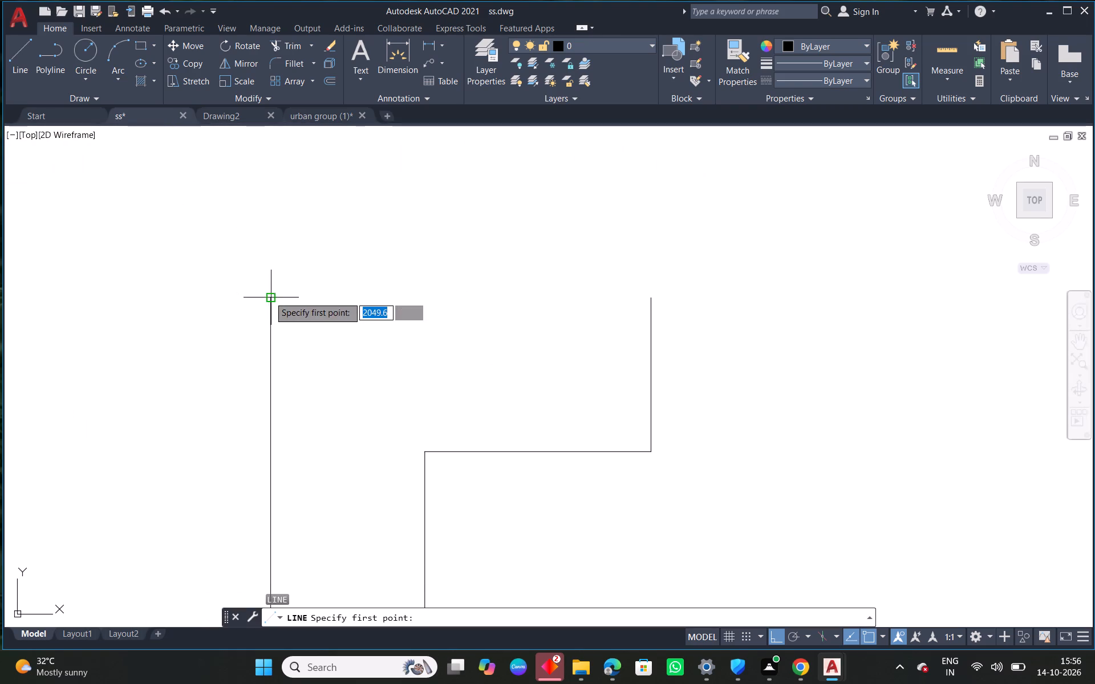
left_click(269, 296)
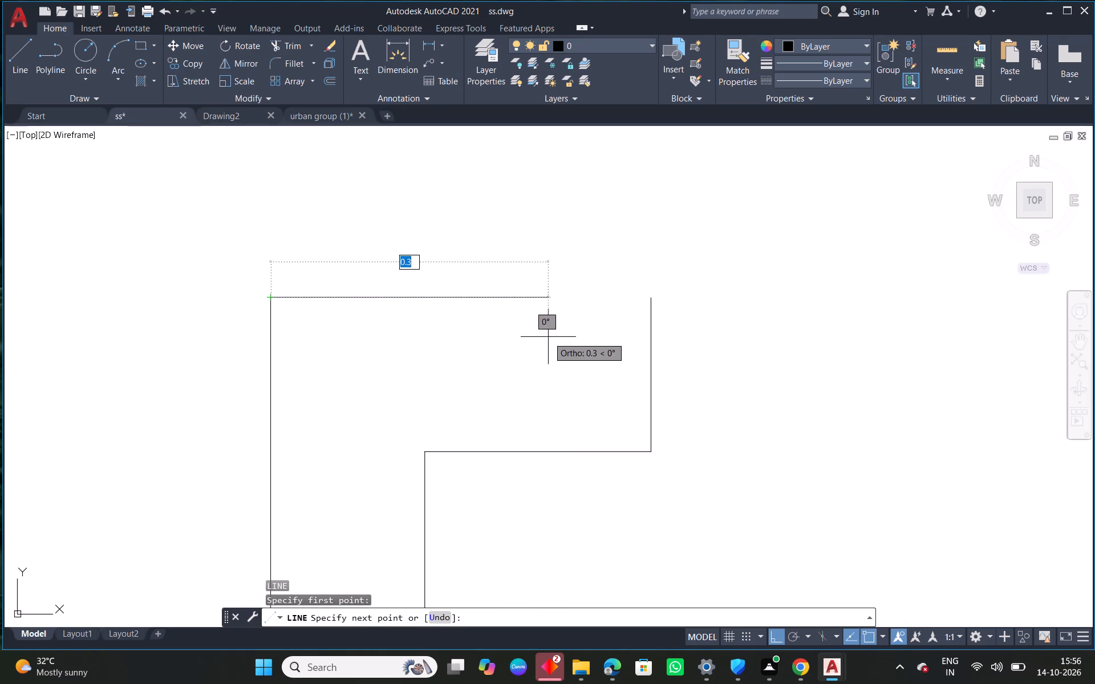
left_click(507, 323)
key("Escape")
Fillet the new upper-edge line with the stub's end line to close the partition stub's outer corner.
key("f")
key("space")
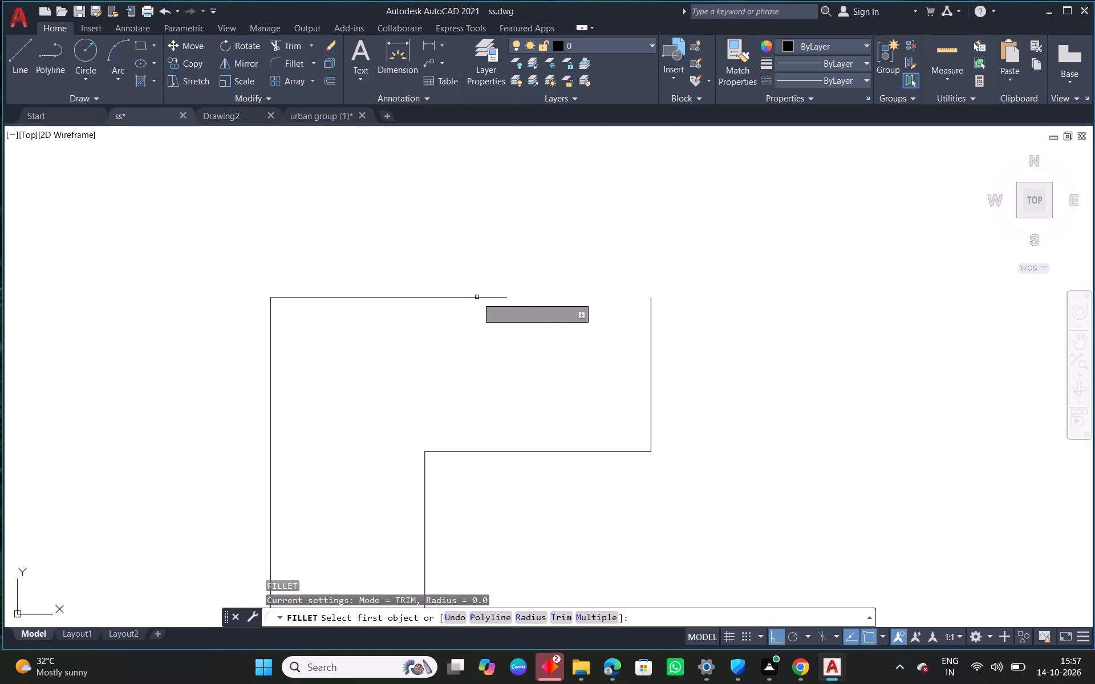
left_click(477, 297)
left_click(651, 339)
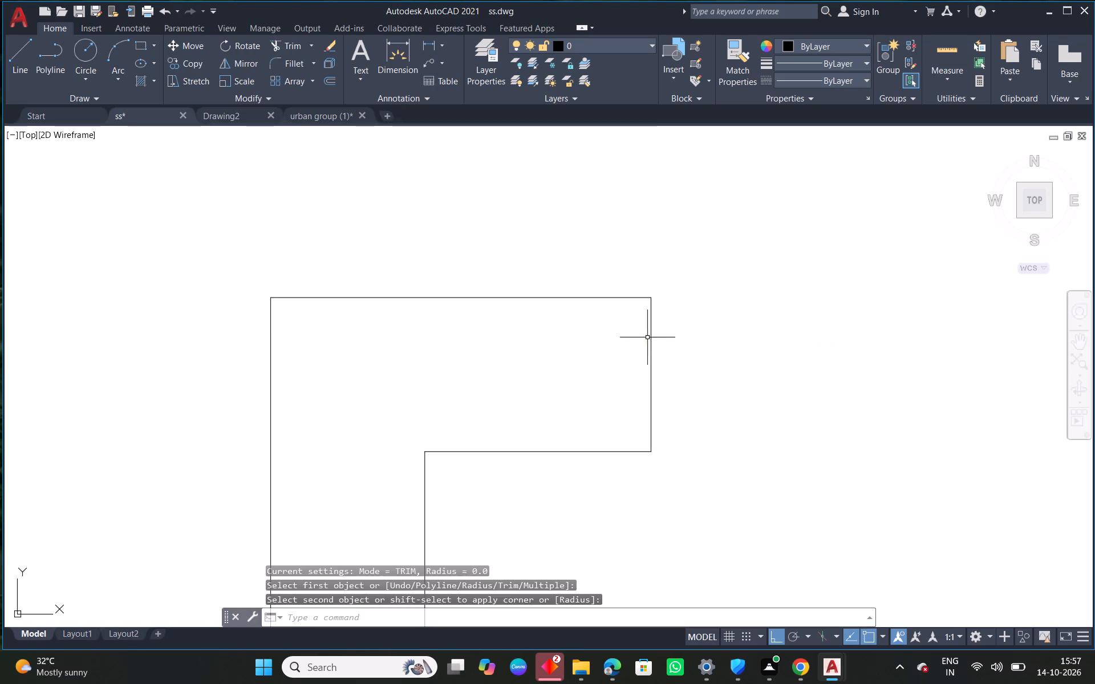
key("Escape")
Trim the balcony wall's line where it crosses the lower outer wall of the lower-right flat.
scroll(541, 321, "down", 3)
scroll(536, 425, "down", 2)
middle_click_drag(689, 455, 649, 319)
scroll(621, 355, "down", 1)
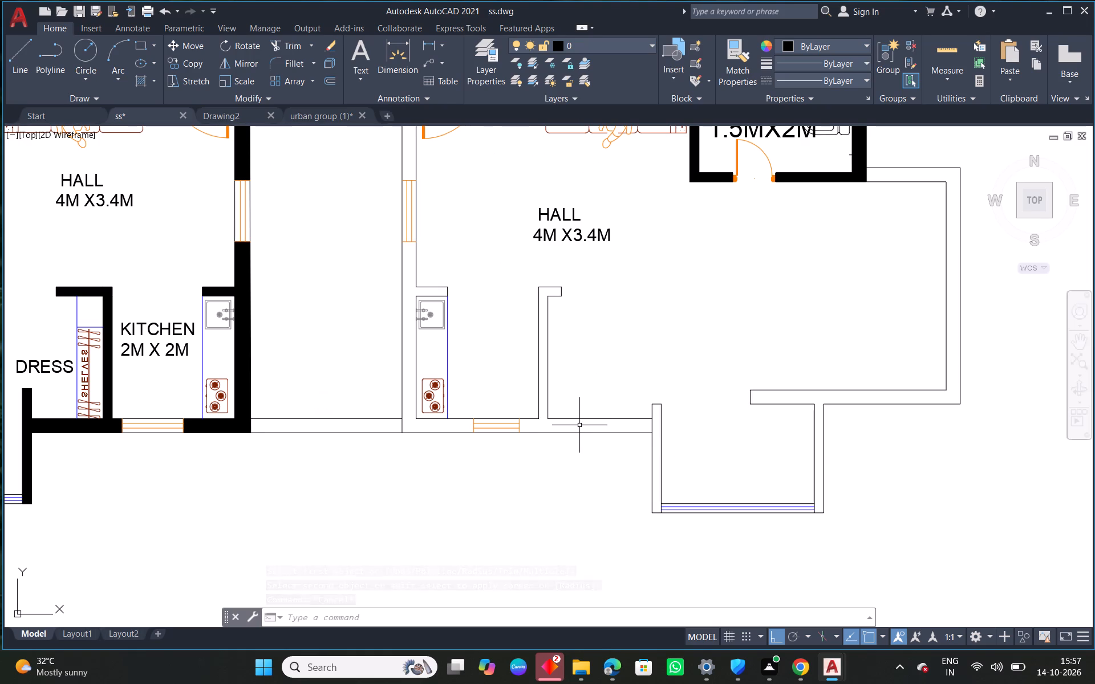
middle_click_drag(635, 486, 621, 466)
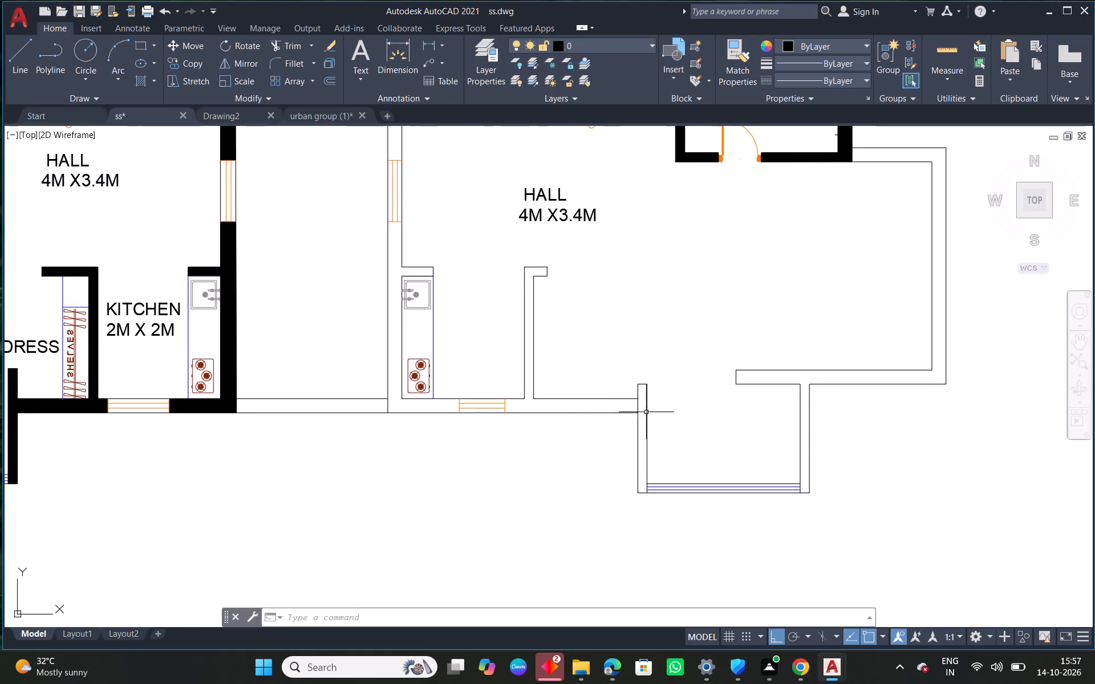
scroll(643, 398, "up", 3)
right_click(562, 326)
left_click(623, 351)
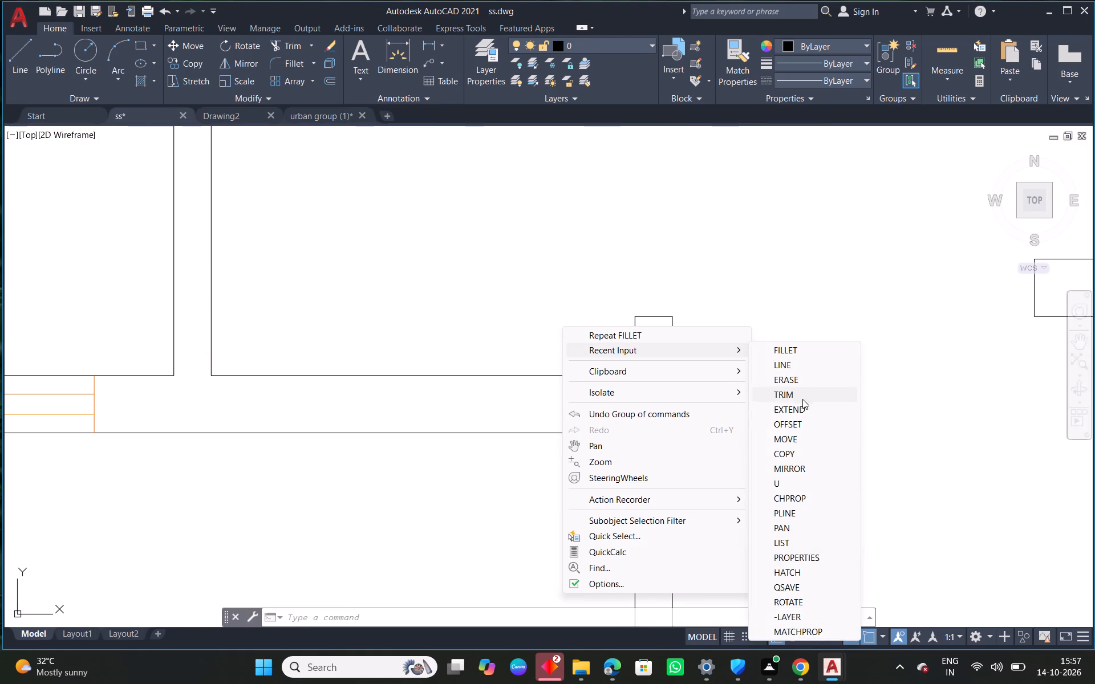
left_click(798, 397)
left_click(637, 406)
right_click(639, 405)
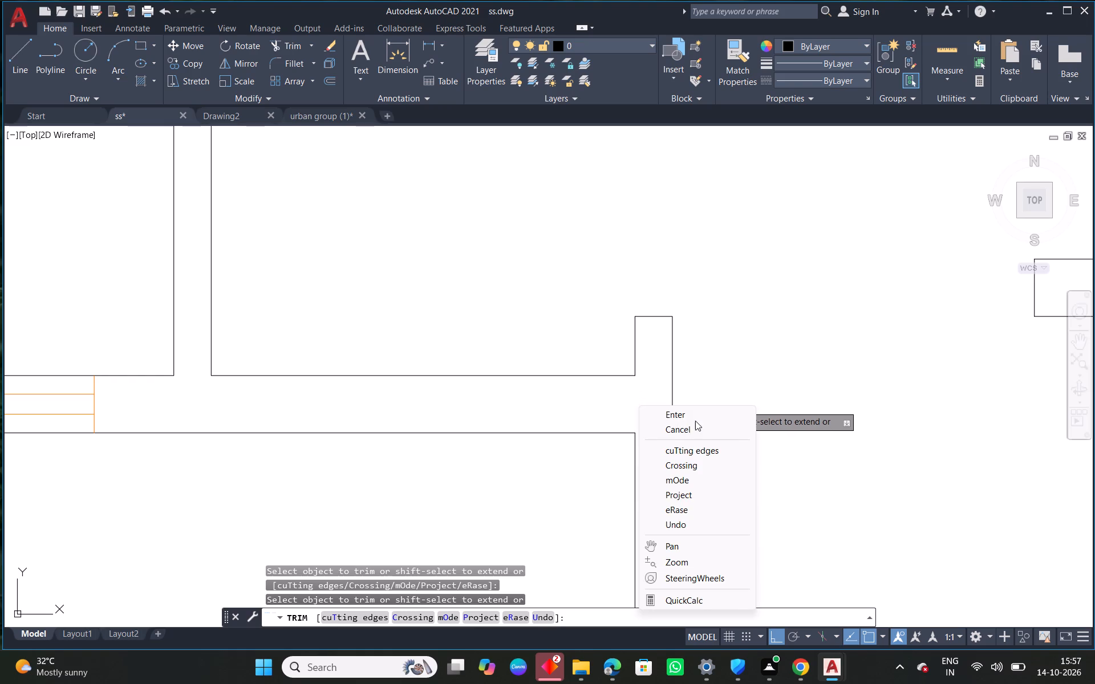
left_click(696, 420)
Copy the dress area's shelves, blue outline and DRESS label horizontally from the lower-left flat into the lower-right flat beside the kitchen partition.
scroll(682, 418, "down", 3)
middle_click_drag(425, 402, 590, 390)
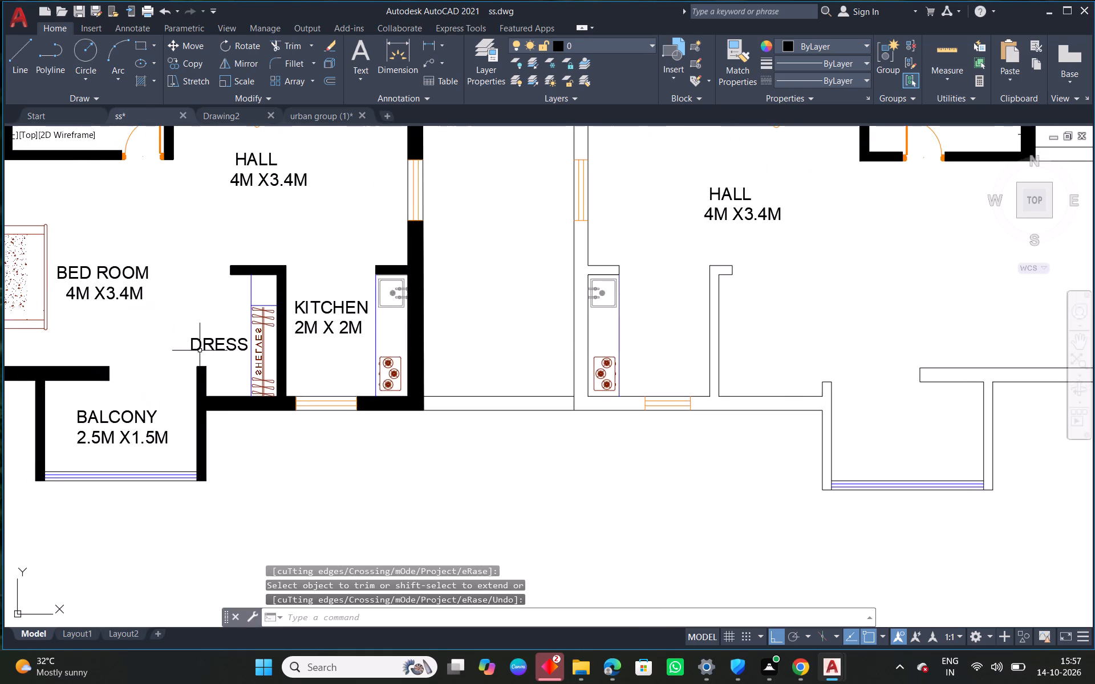
scroll(230, 316, "up", 1)
left_click_drag(281, 271, 271, 318)
left_click(235, 386)
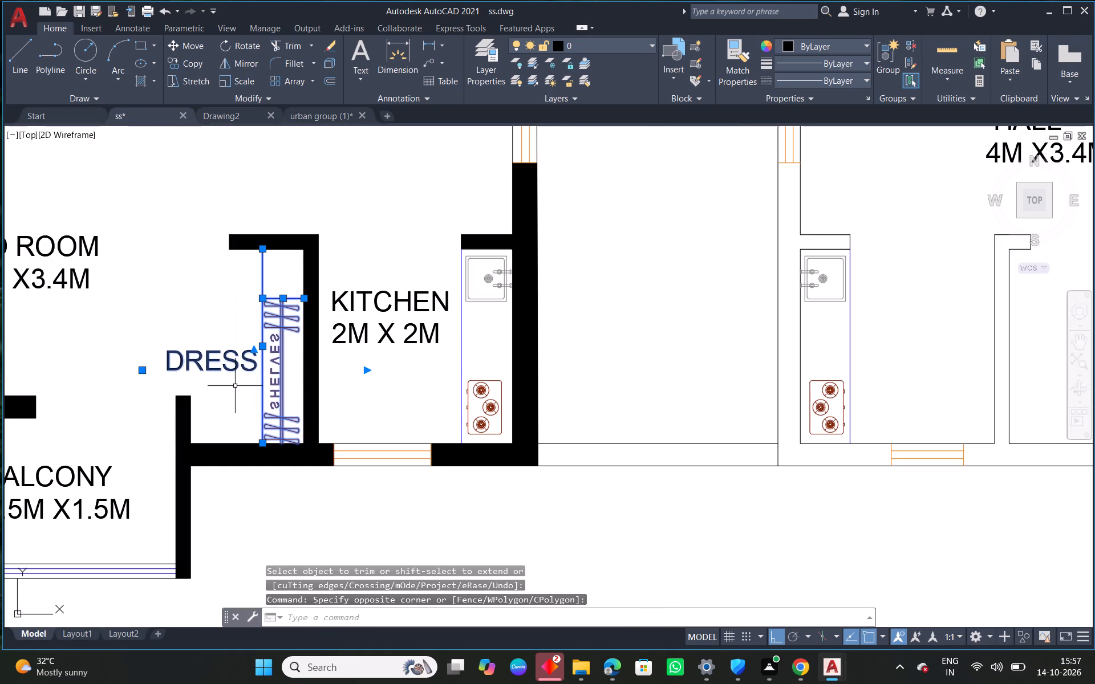
type("CO")
key("space")
left_click(233, 387)
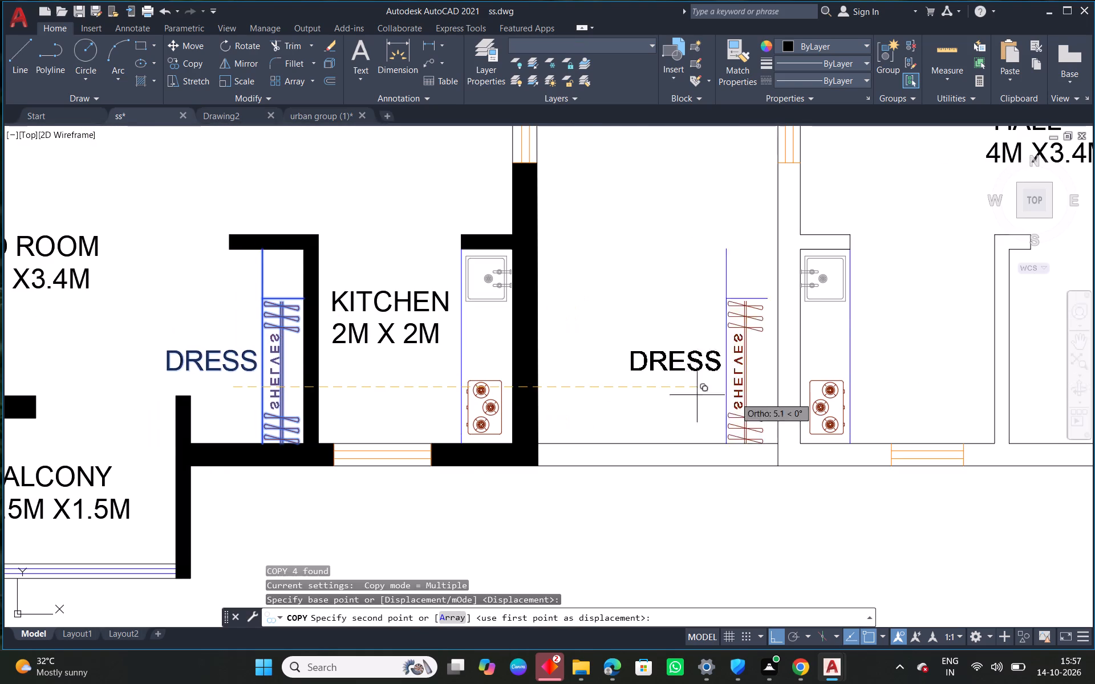
middle_click_drag(822, 398, 350, 347)
left_click(598, 335)
key("Escape")
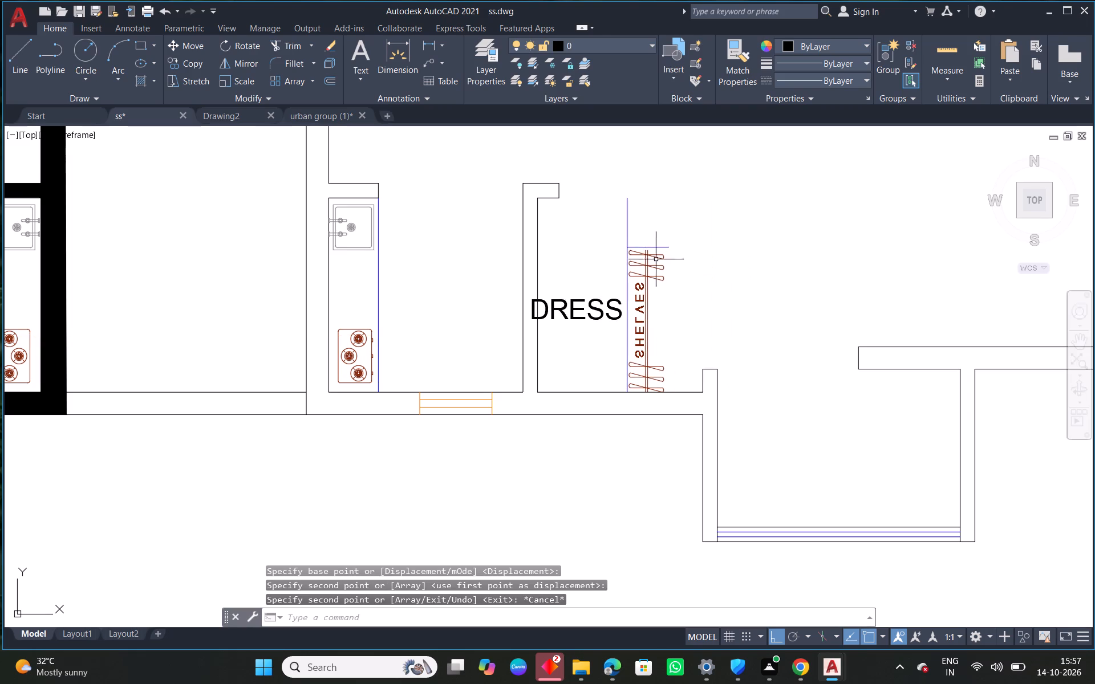
Mirror the copied shelves, outline and DRESS label about the shelves' vertical blue line, erasing the source objects.
left_click_drag(660, 237, 655, 249)
left_click(597, 337)
key("m")
type("I")
key("space")
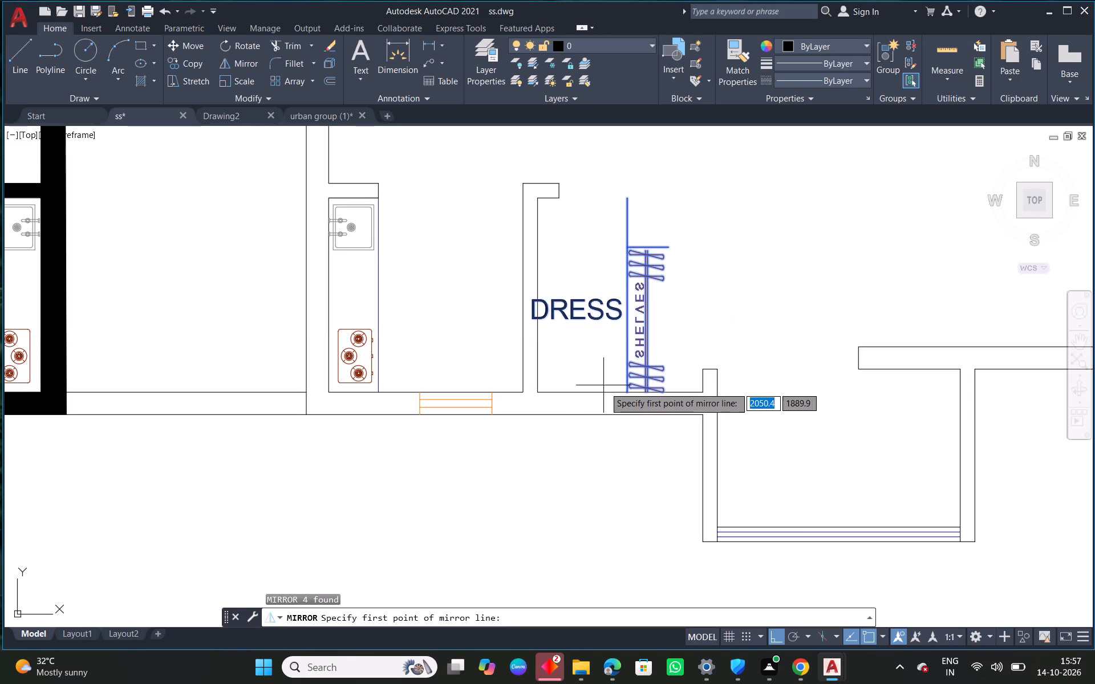
left_click(626, 392)
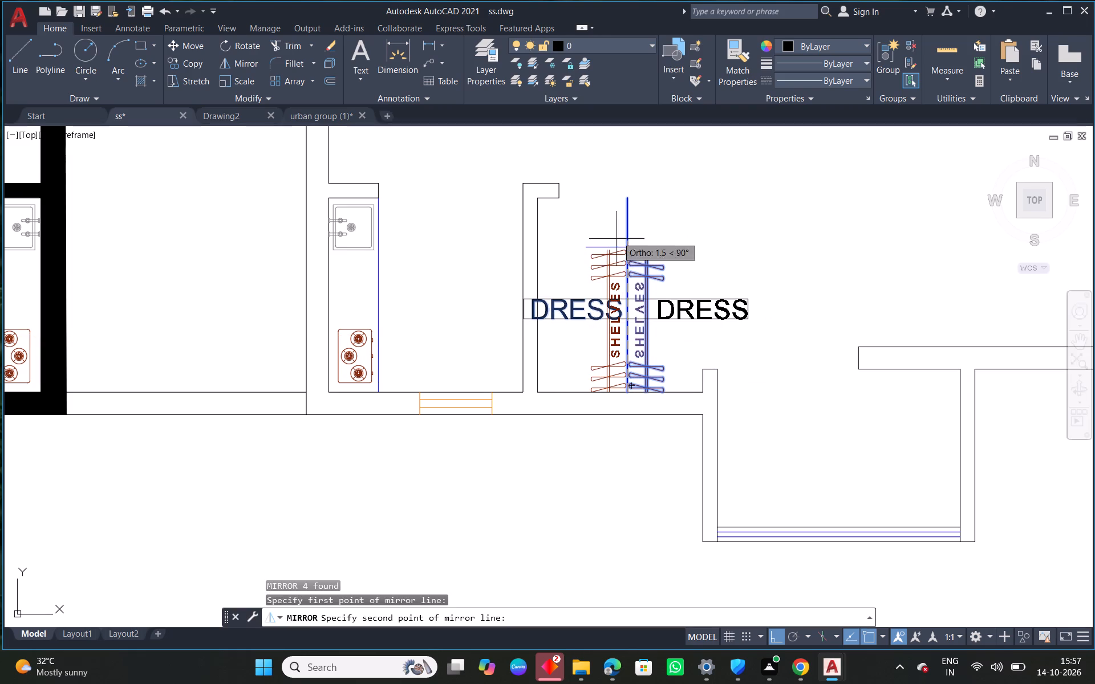
left_click(627, 202)
left_click_drag(659, 239, 627, 202)
Move the mirrored shelves and their blue outline about 0.5 horizontally toward the kitchen partition, leaving the DRESS label in place.
left_click_drag(640, 221, 635, 233)
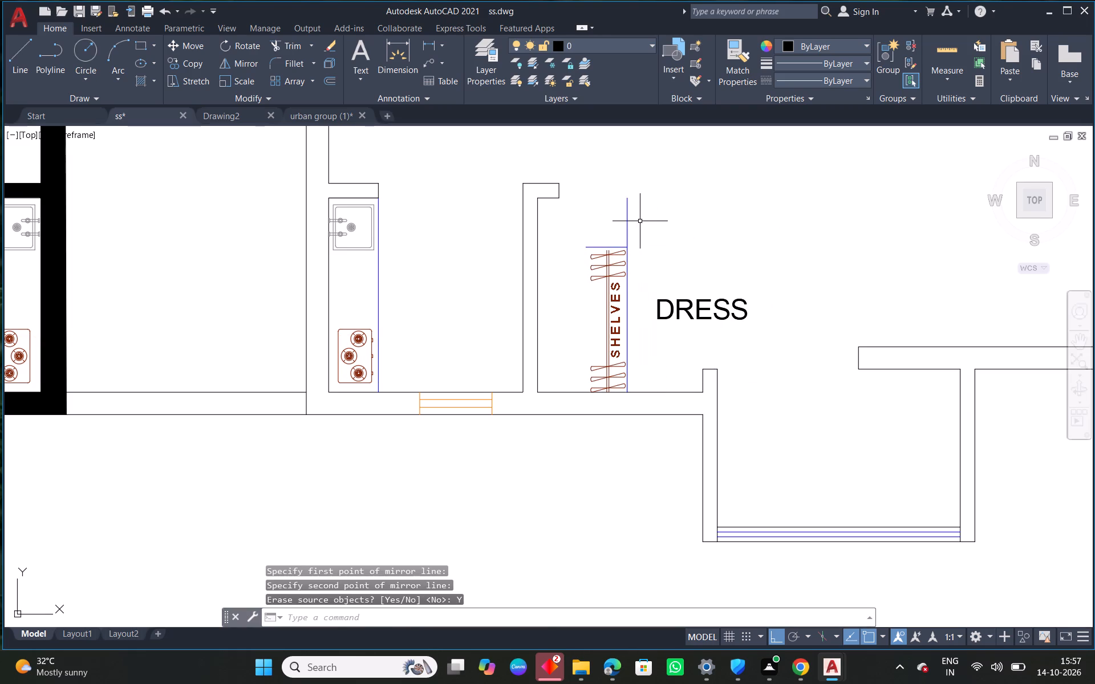
left_click_drag(635, 233, 634, 236)
left_click(593, 300)
key("m")
key("space")
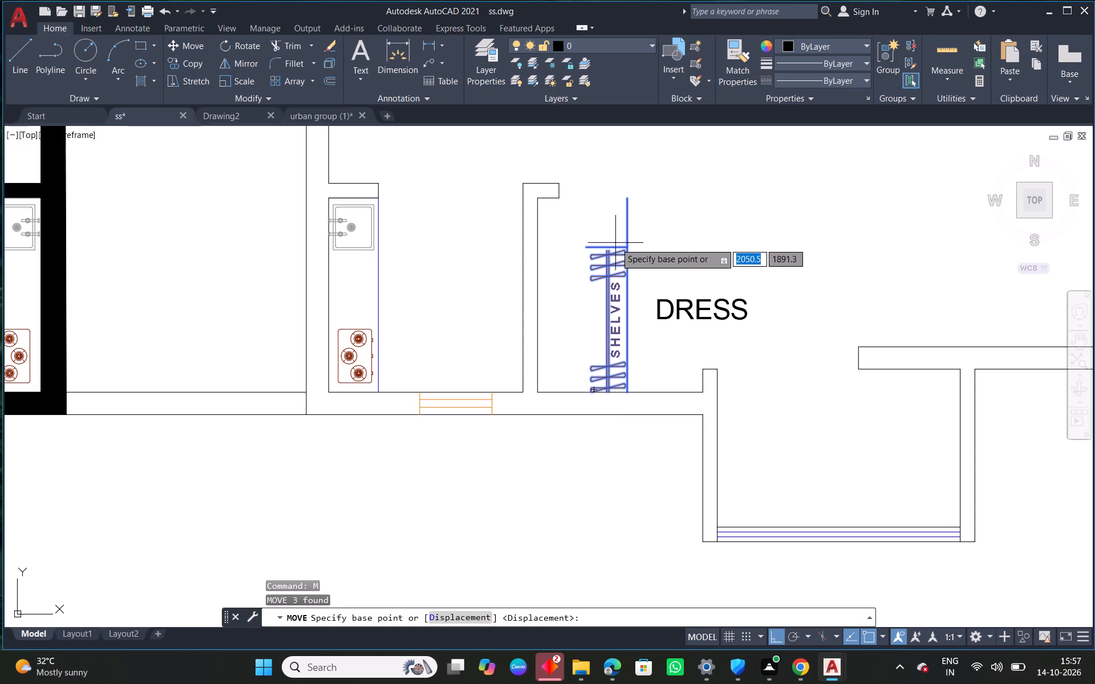
left_click(628, 245)
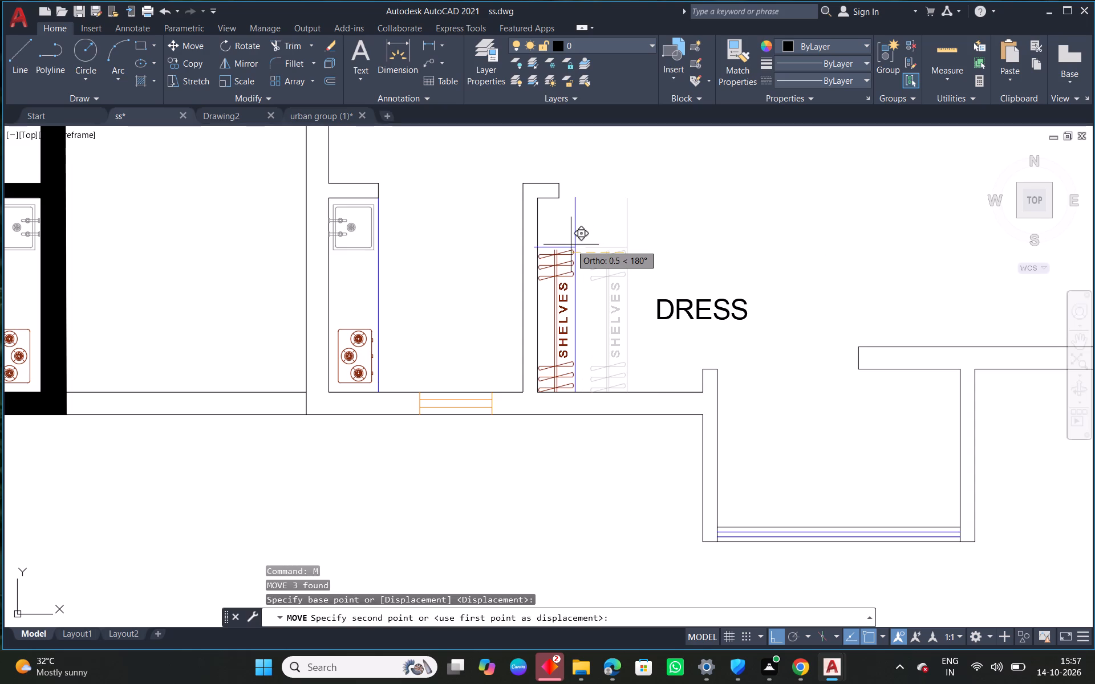
left_click(574, 249)
key("Escape")
Move the shelves and outline so the end of the horizontal blue line meets the partition's face exactly.
scroll(550, 380, "up", 1)
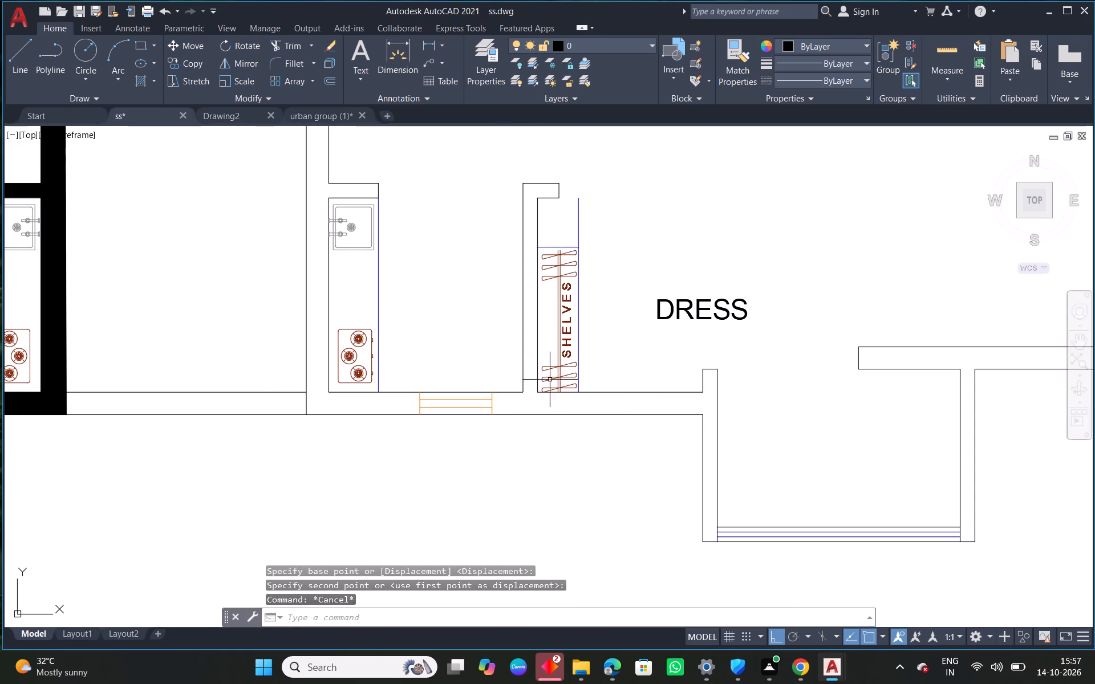
scroll(550, 380, "up", 1)
middle_click_drag(626, 316, 610, 438)
middle_click_drag(582, 284, 570, 374)
scroll(519, 238, "up", 1)
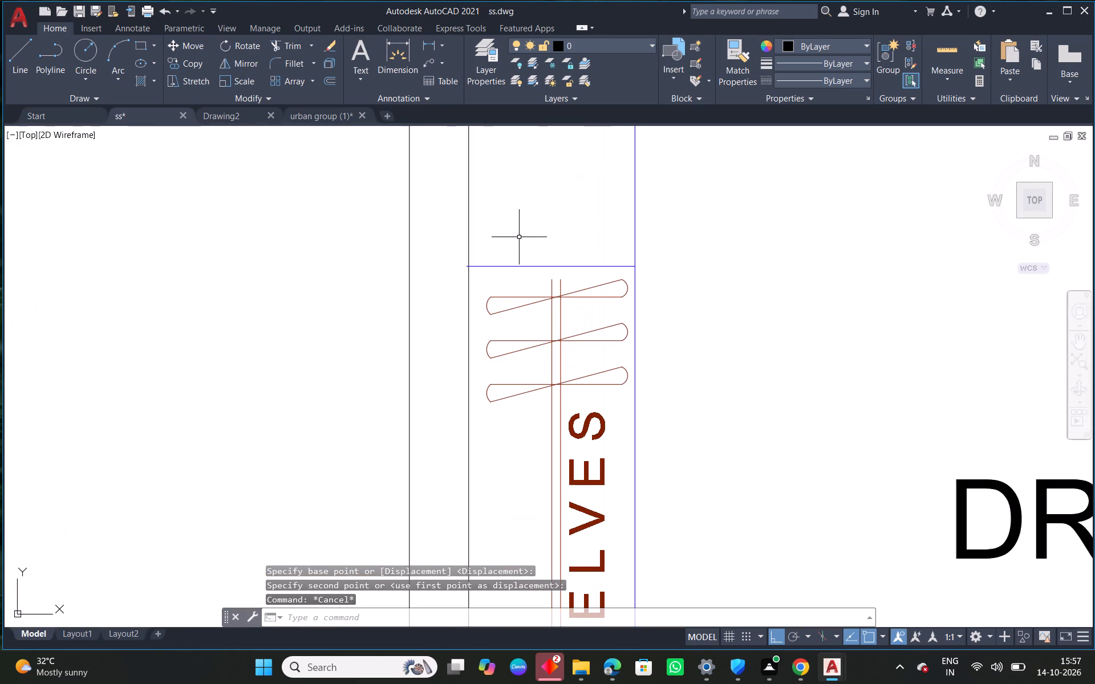
left_click_drag(674, 250, 666, 263)
left_click_drag(578, 347, 578, 352)
key("m")
key("space")
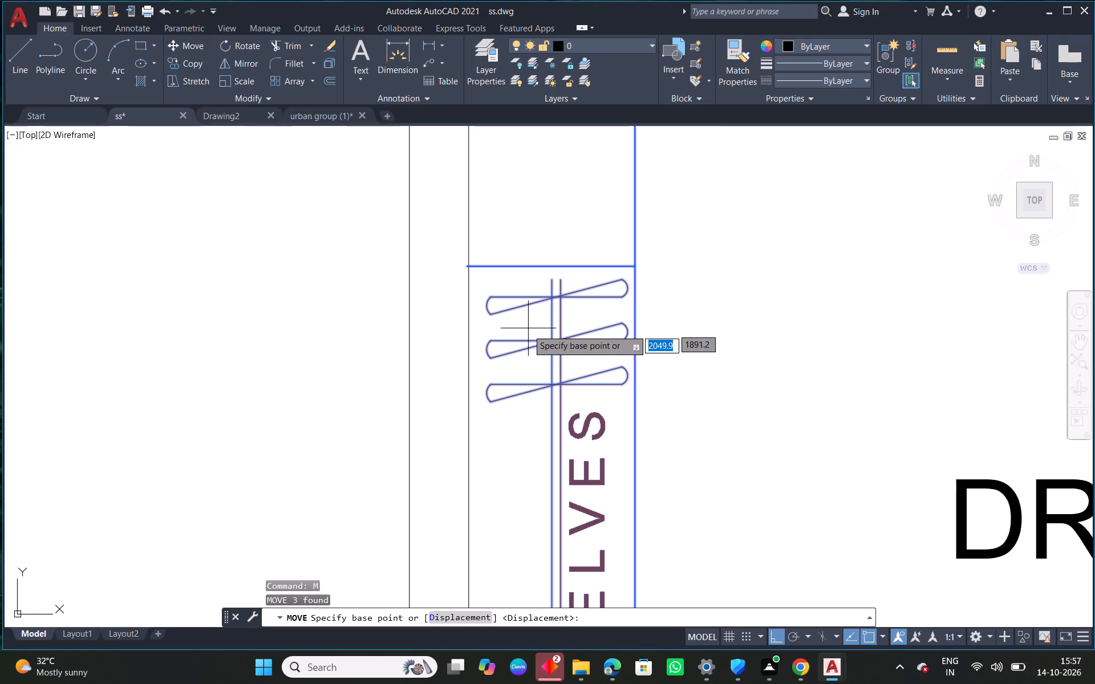
scroll(457, 266, "up", 3)
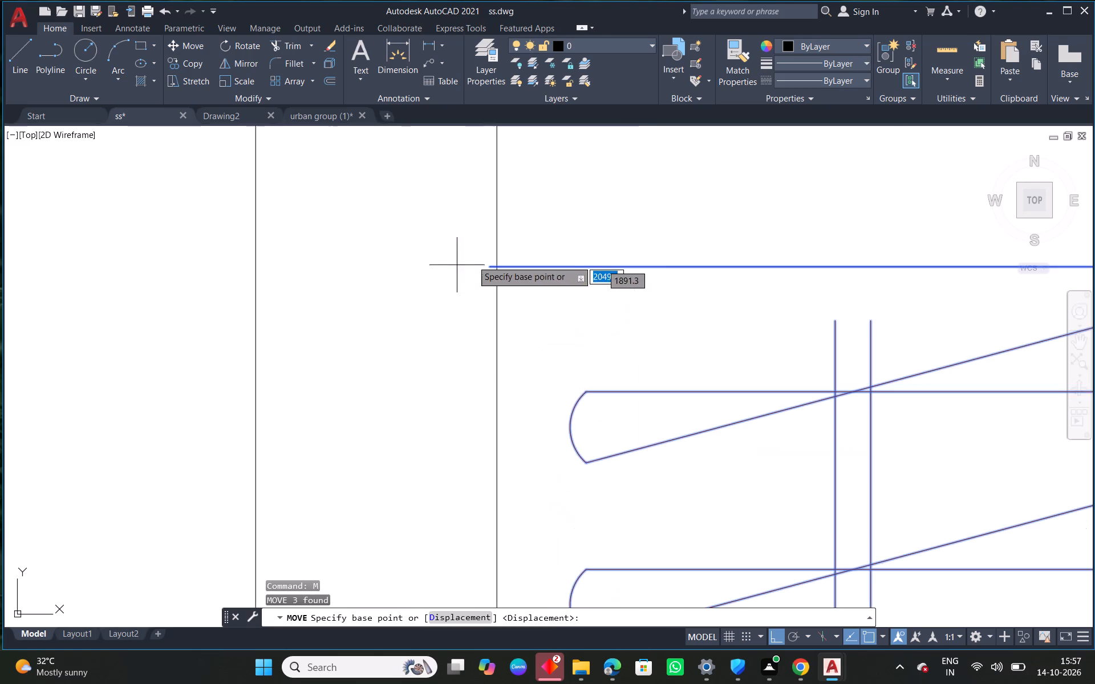
scroll(498, 270, "up", 3)
left_click(450, 259)
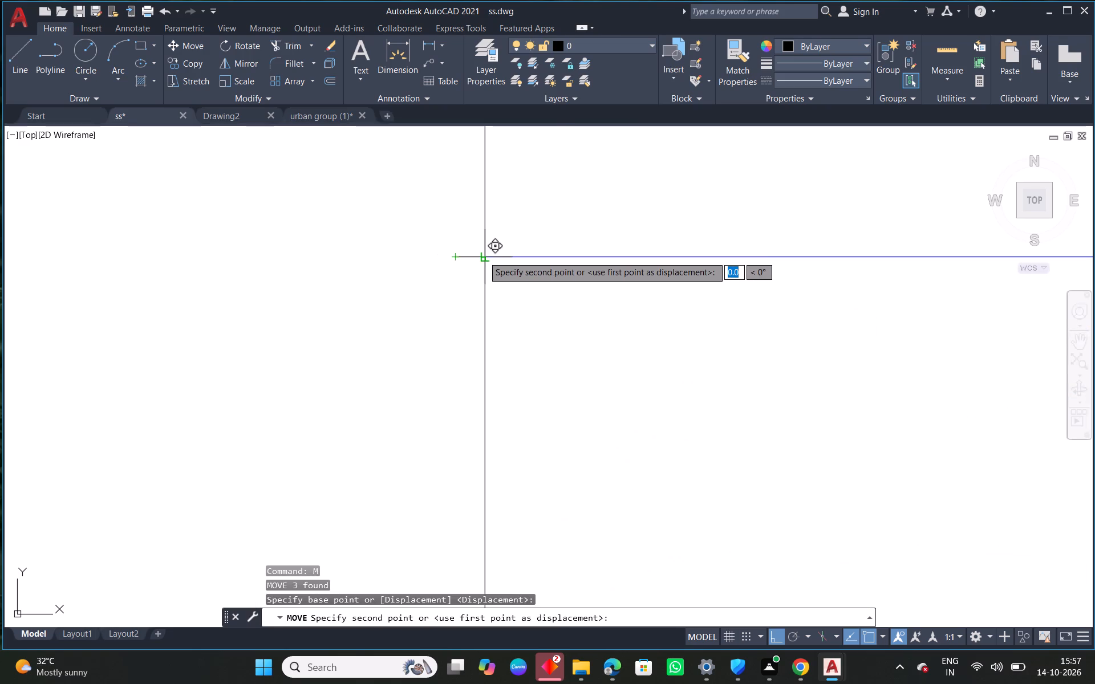
left_click(483, 256)
Fillet the shelves' vertical blue line with the stub's lower line to close the dress unit's upper corner.
scroll(553, 280, "down", 9)
middle_click_drag(791, 319, 704, 396)
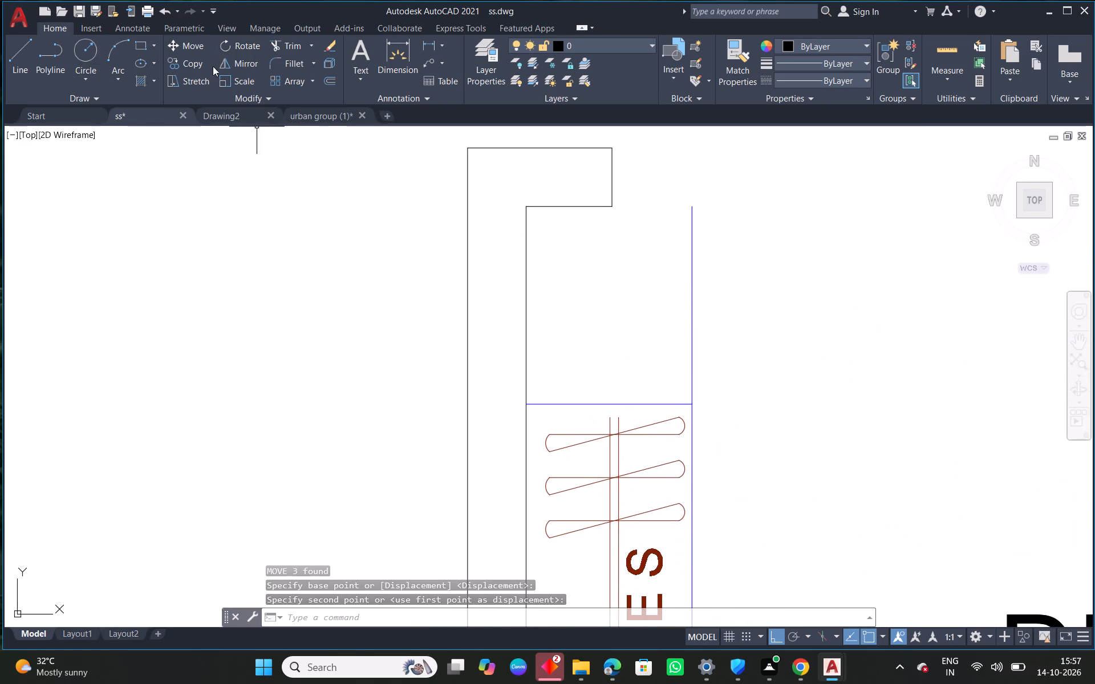
left_click(288, 60)
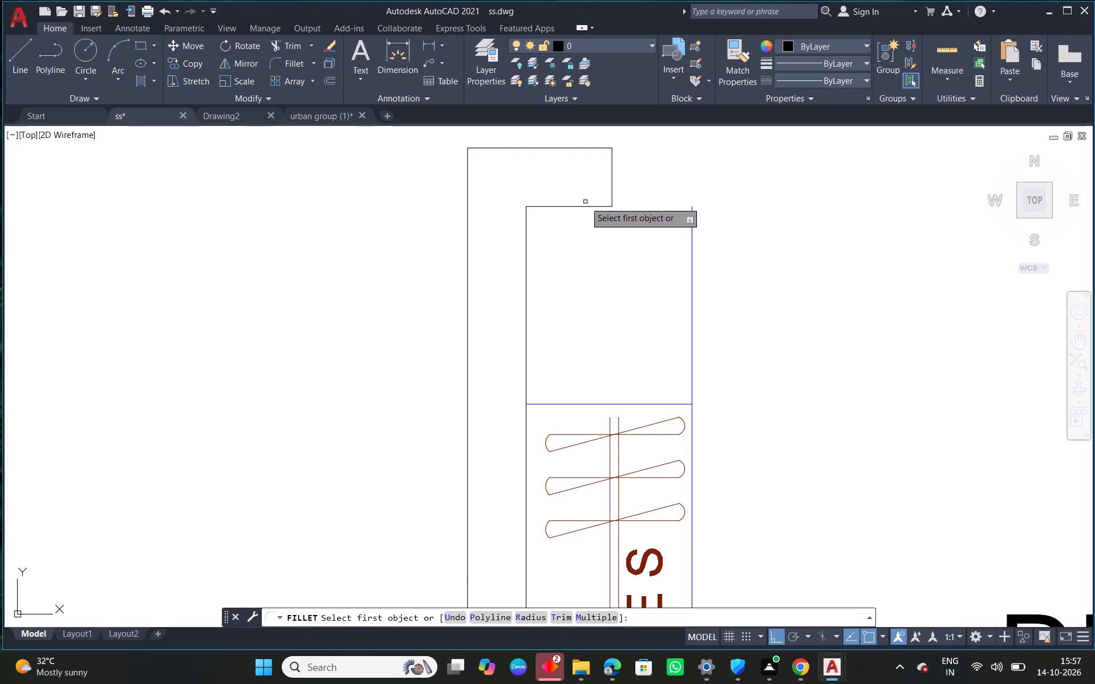
left_click(590, 209)
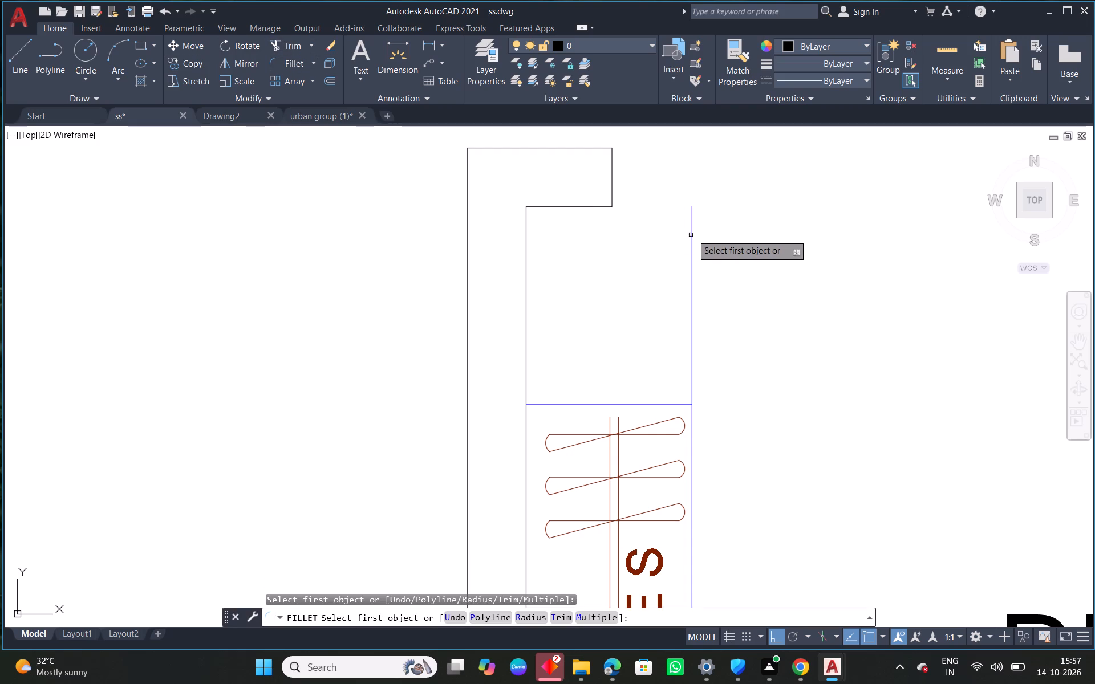
left_click(692, 234)
left_click(577, 207)
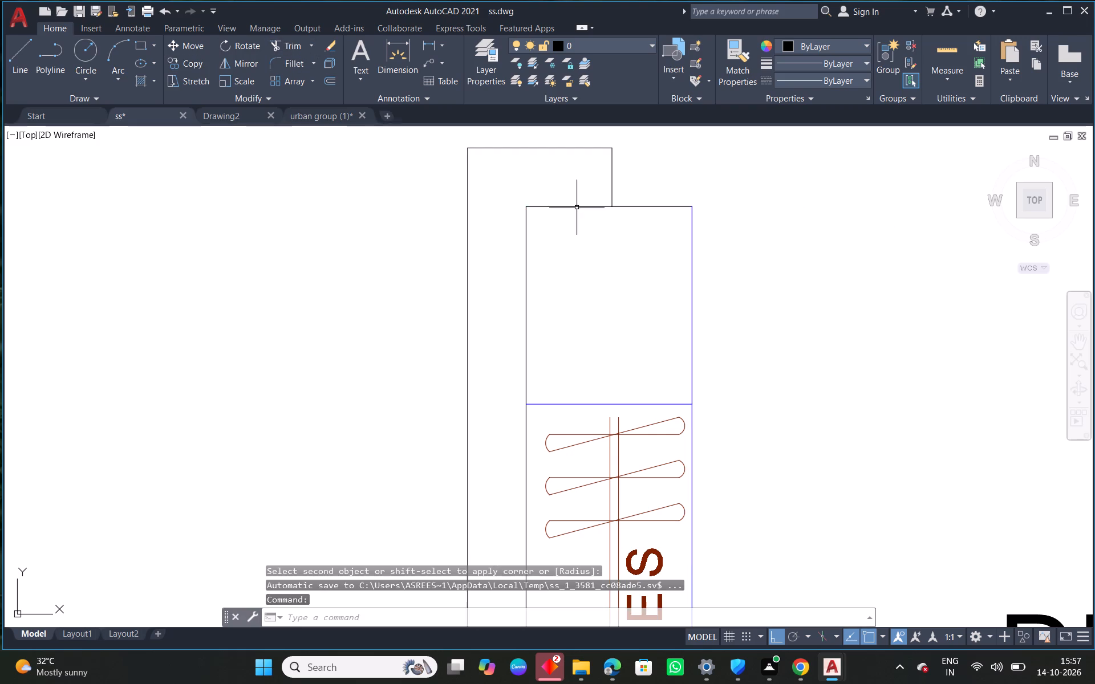
Assign the dress unit's top line and vertical front line to the blue layer.
scroll(635, 247, "down", 3)
middle_click_drag(710, 345, 660, 302)
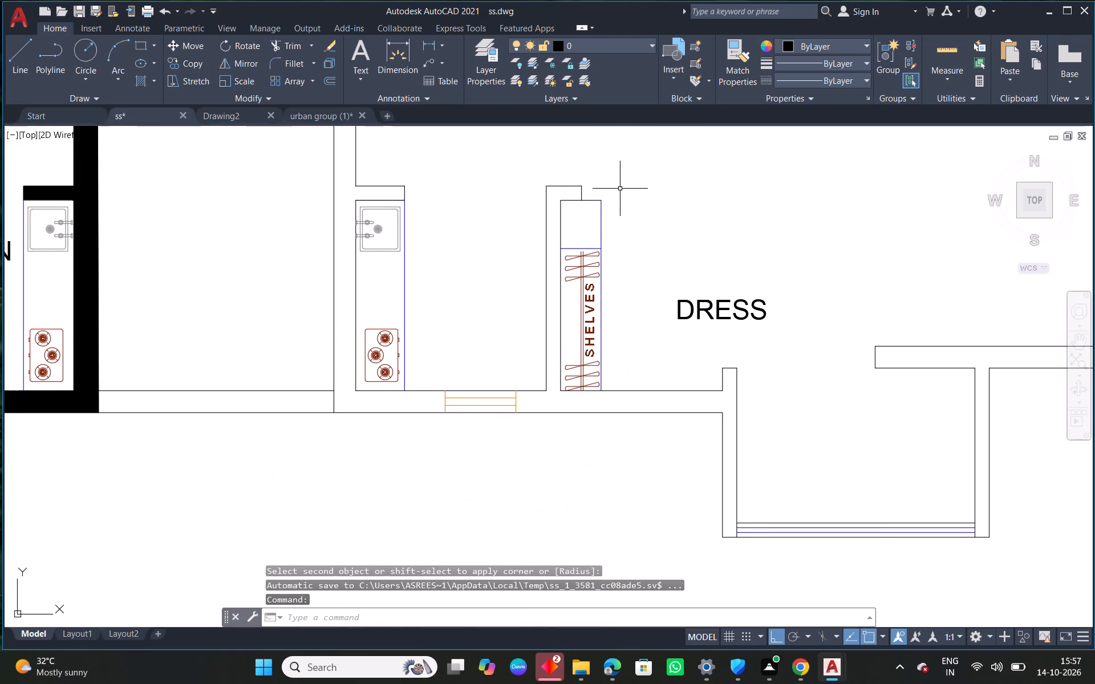
left_click_drag(618, 187, 613, 230)
left_click(592, 227)
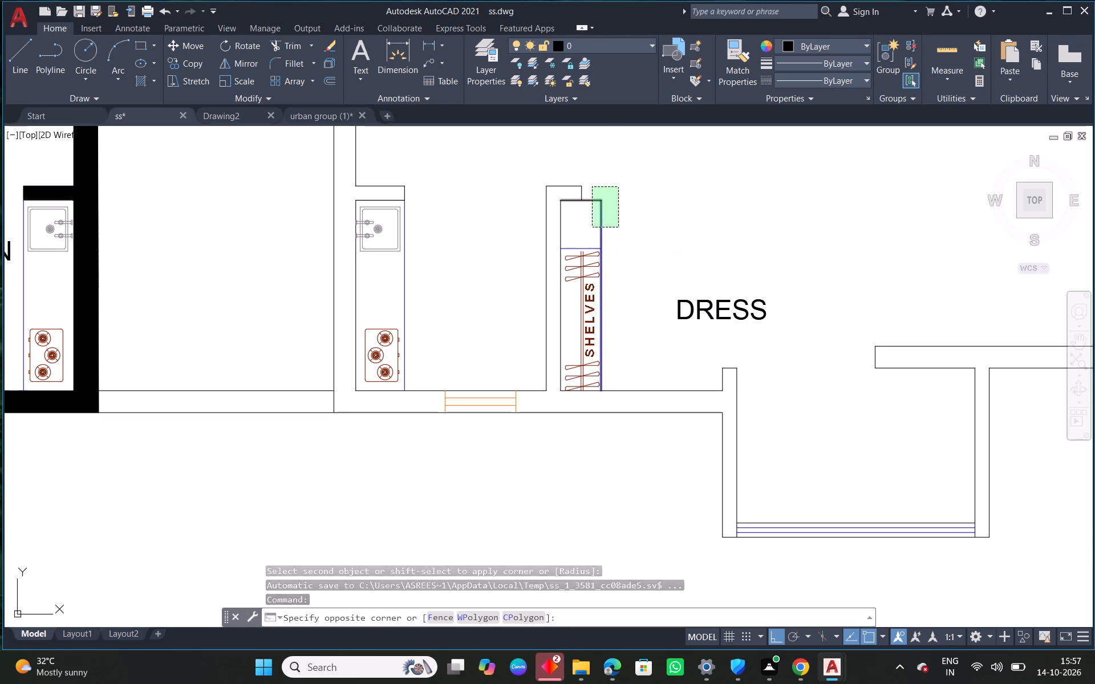
left_click(596, 53)
left_click(573, 98)
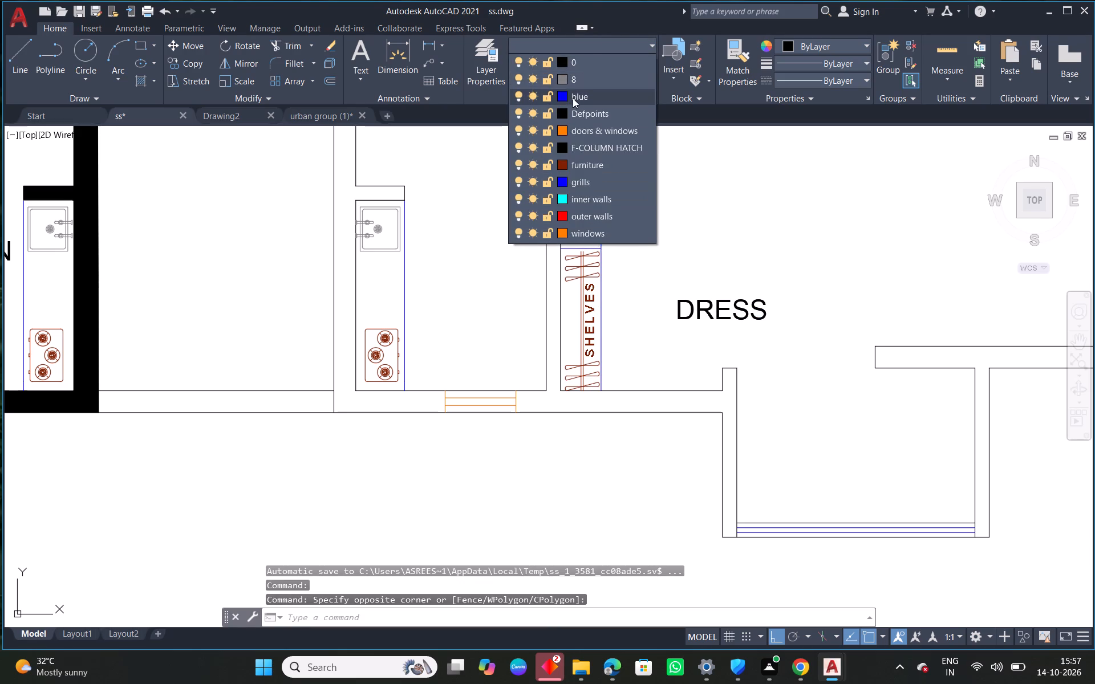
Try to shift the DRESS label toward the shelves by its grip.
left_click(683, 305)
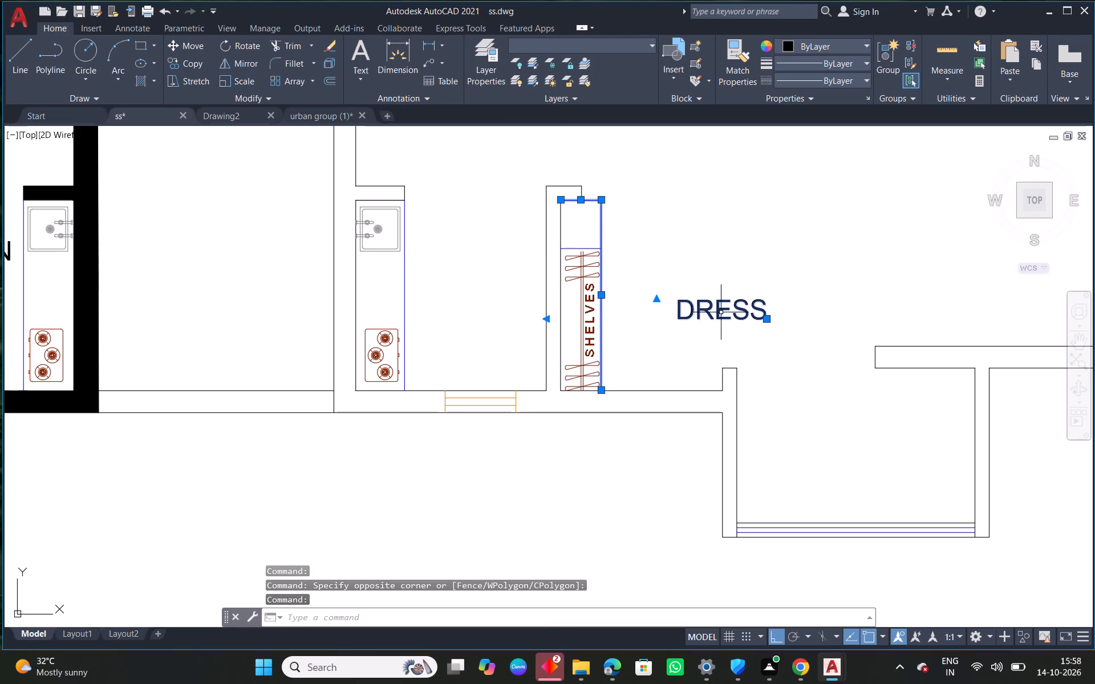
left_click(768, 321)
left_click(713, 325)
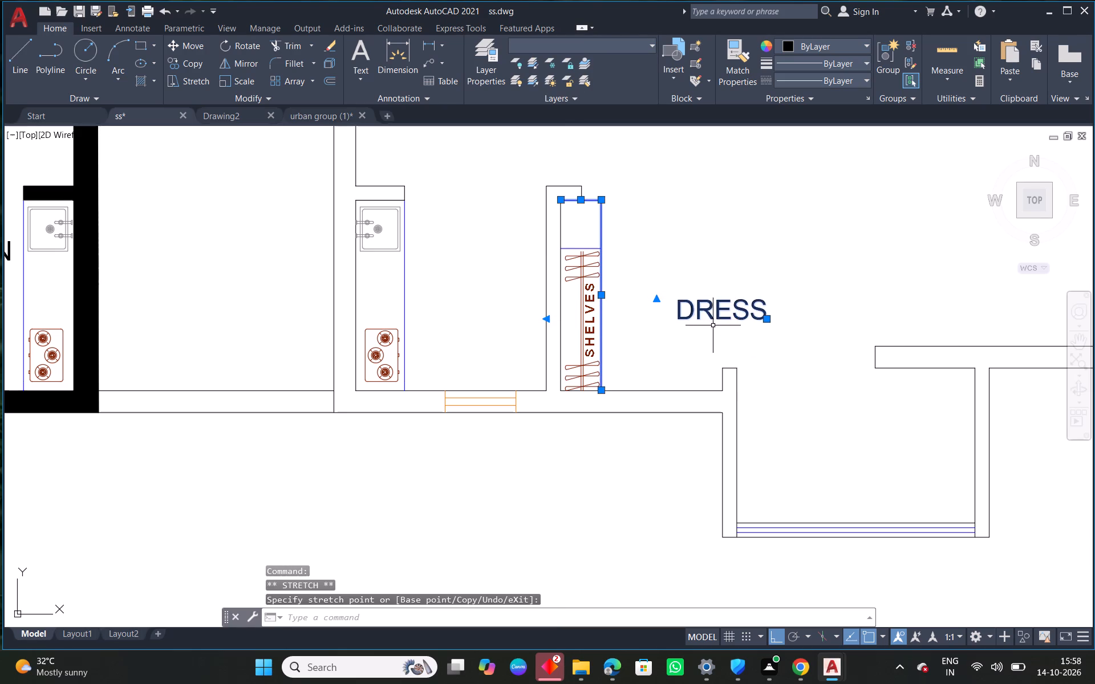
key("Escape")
Move the DRESS label horizontally to sit just beside the shelves.
scroll(736, 304, "up", 2)
left_click(736, 311)
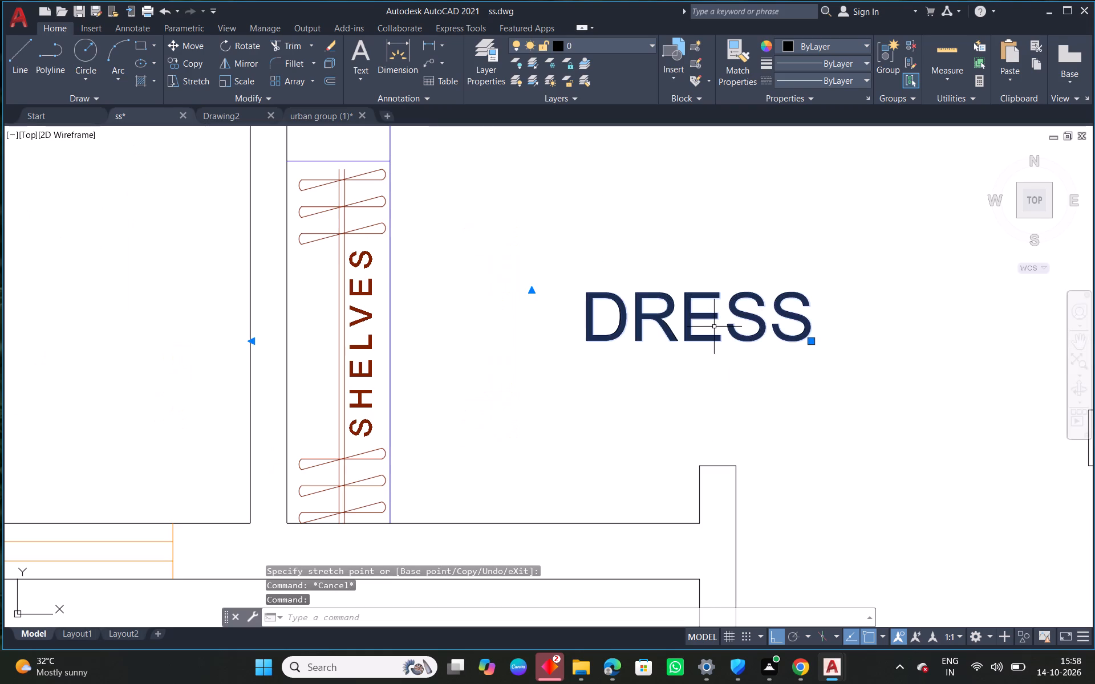
type("M")
key("space")
left_click(714, 327)
left_click(556, 343)
key("Escape")
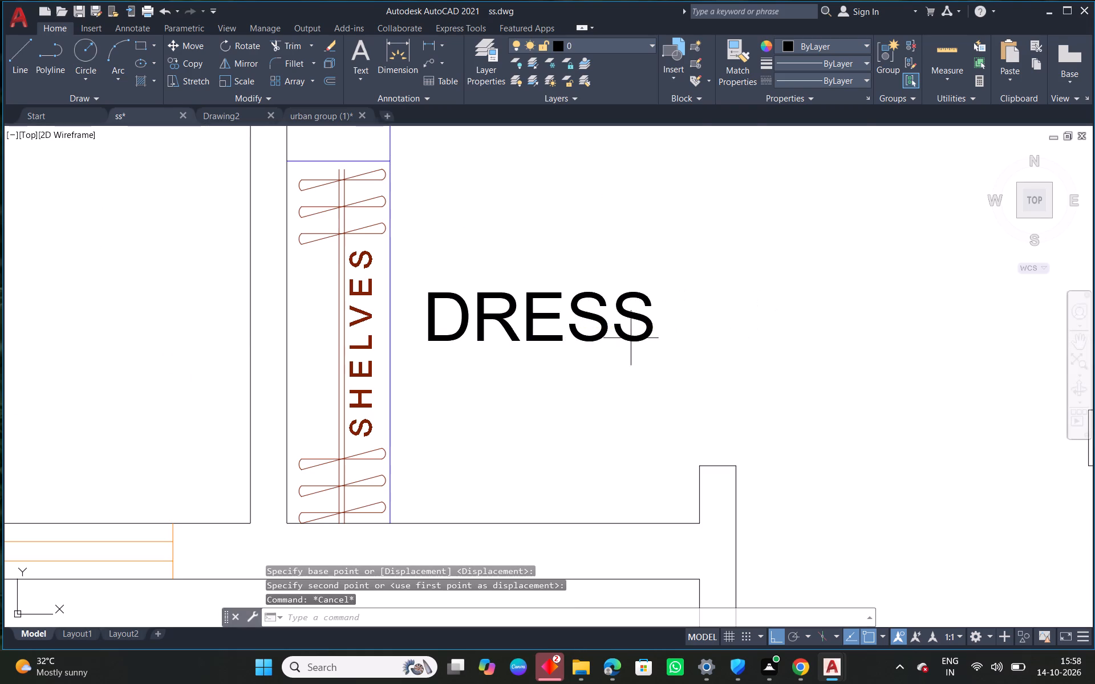
Extend the top line of the lower-right flat's wall stub above the shelves by about 0.4, past the dress unit's front.
scroll(639, 338, "down", 3)
scroll(731, 377, "down", 1)
middle_click_drag(766, 398, 664, 391)
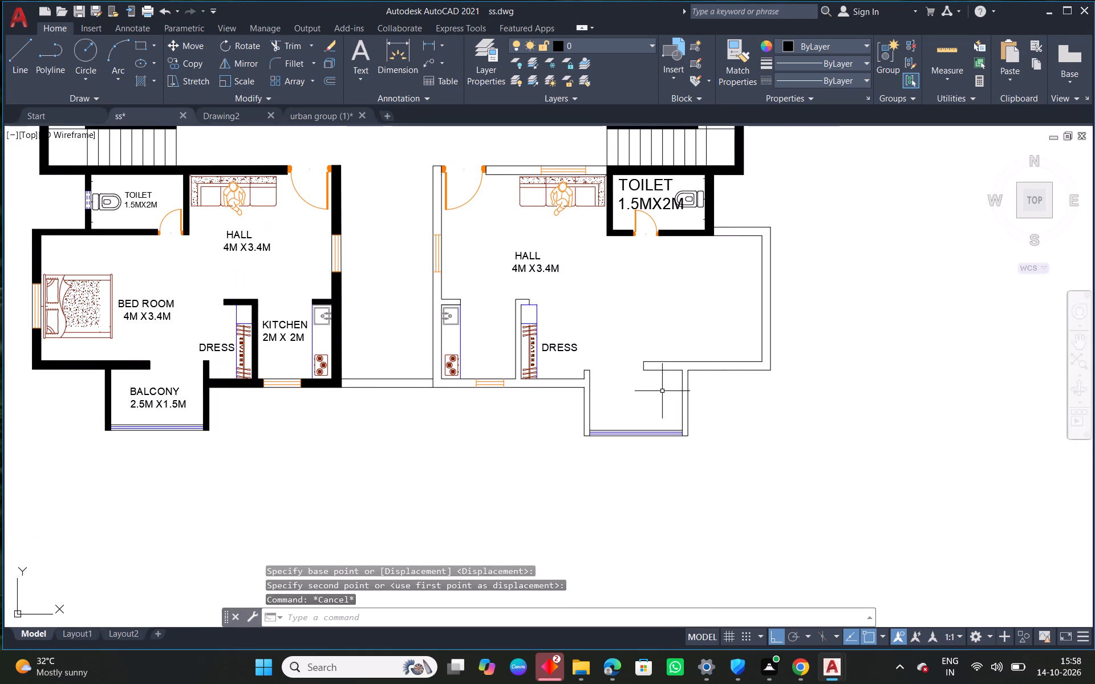
scroll(542, 317, "up", 3)
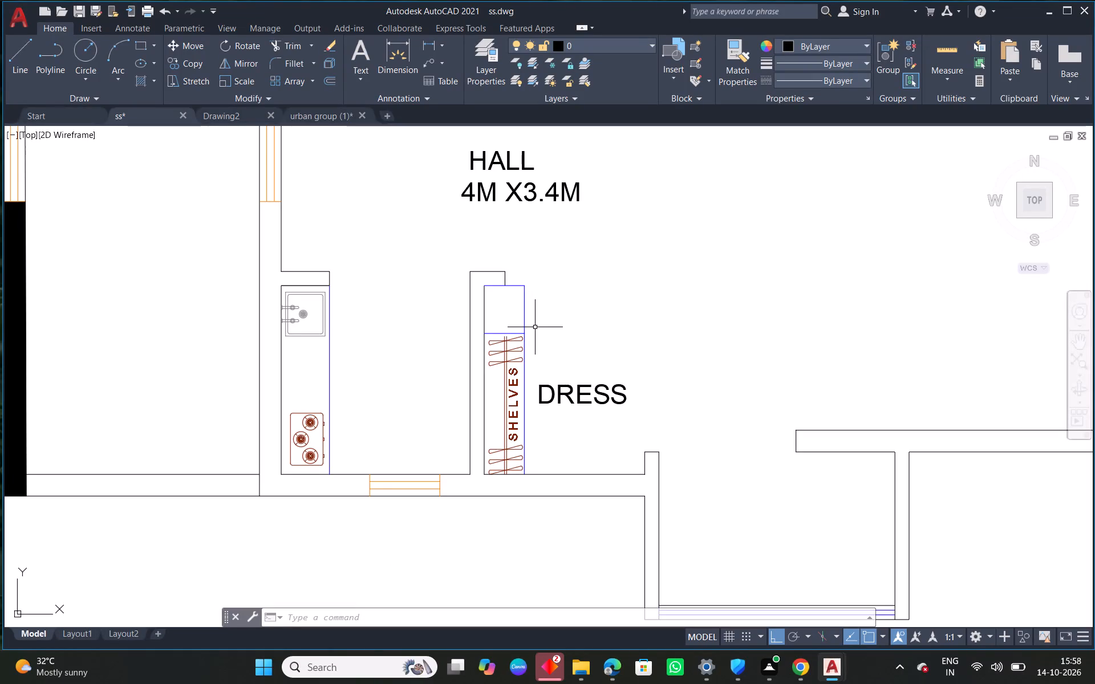
scroll(499, 278, "up", 3)
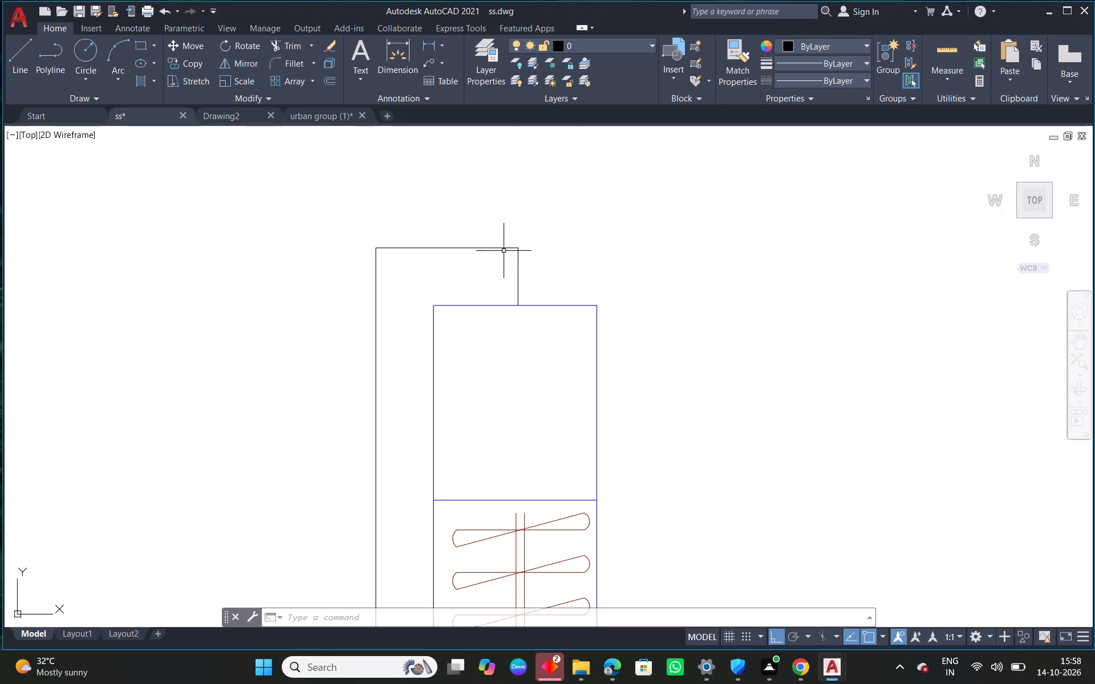
left_click(501, 248)
left_click(517, 249)
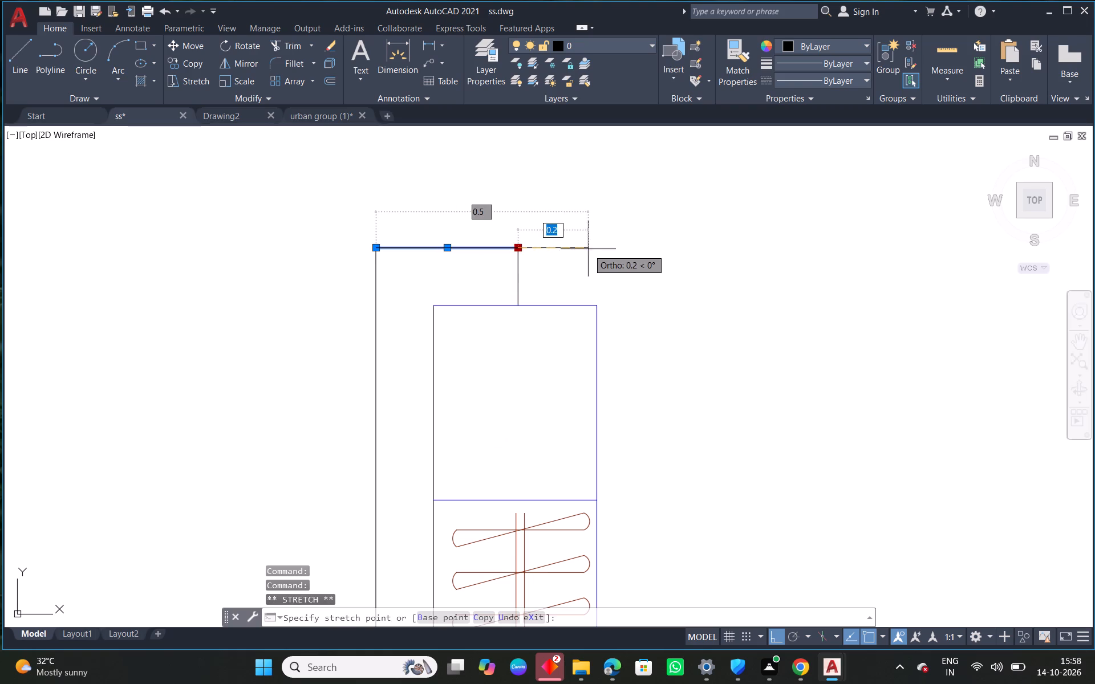
left_click(601, 249)
left_click(601, 249)
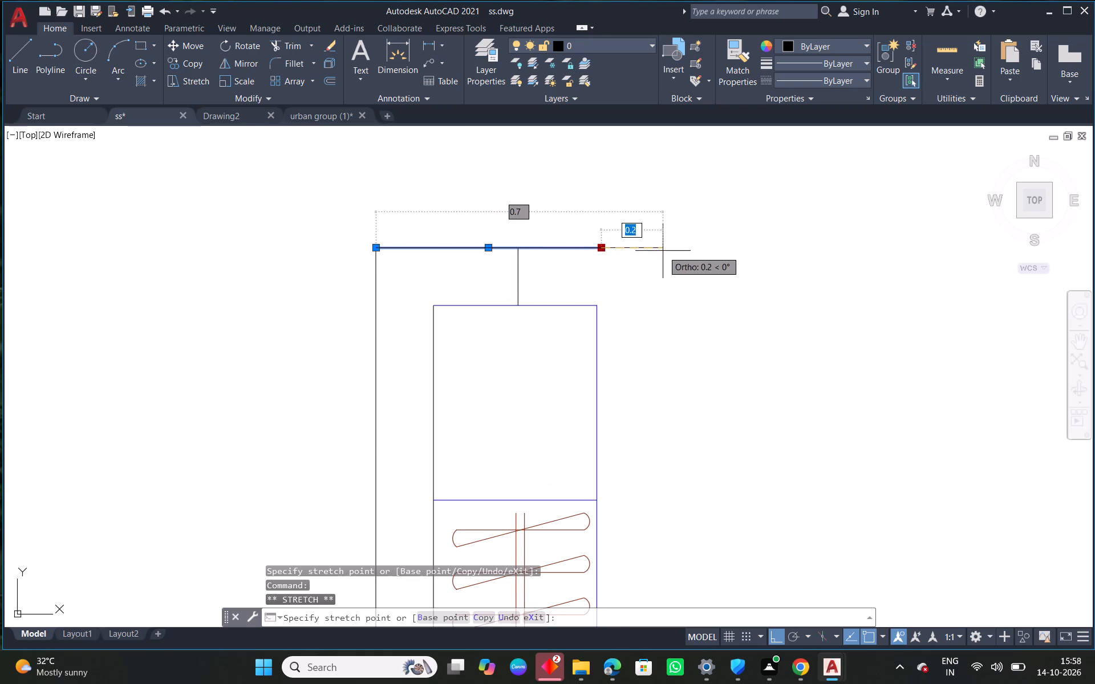
left_click(673, 250)
key("Escape")
key("Escape")
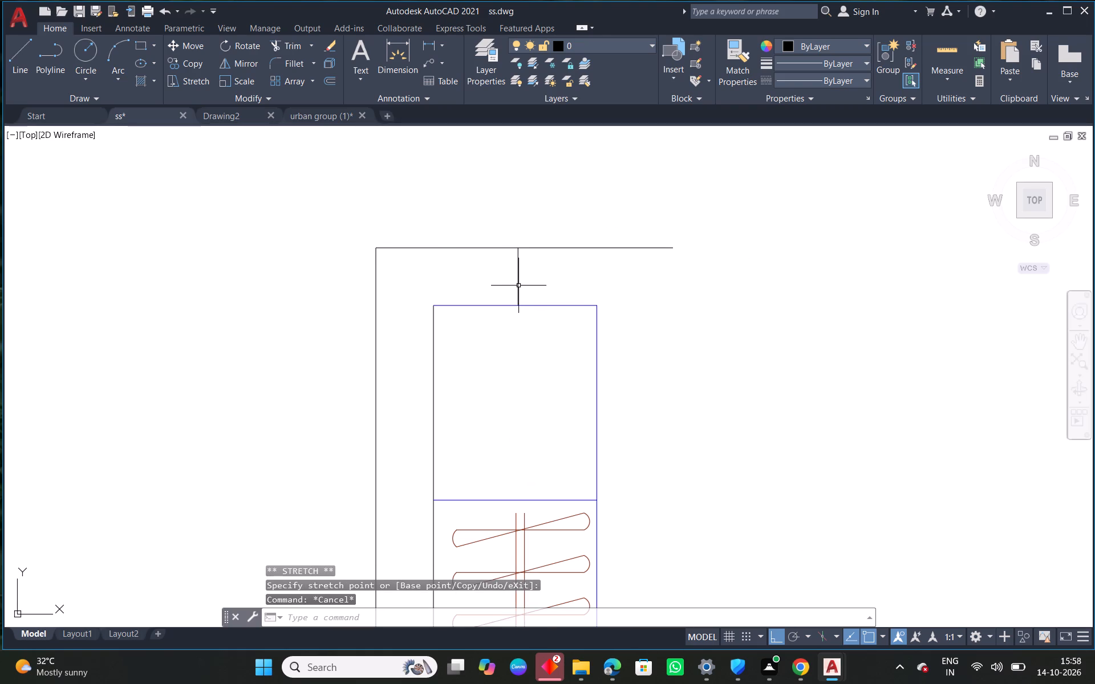
Move the wall stub's short vertical end line about 0.4 horizontally to the far end of the extended top line.
left_click(518, 286)
type("M")
key("space")
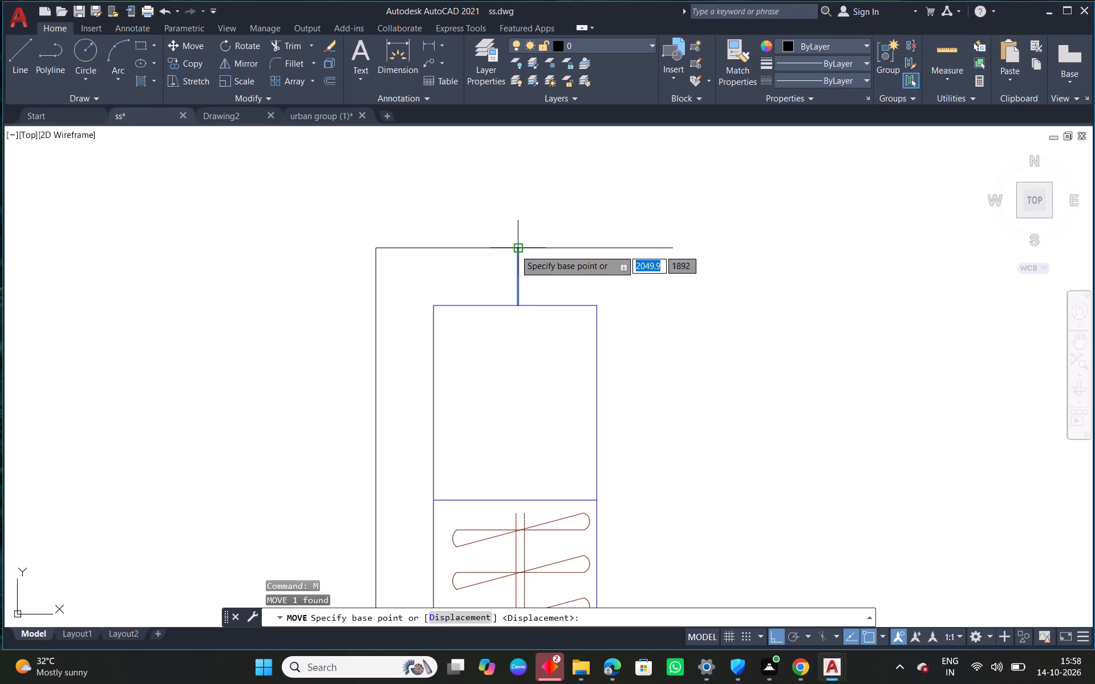
left_click(515, 250)
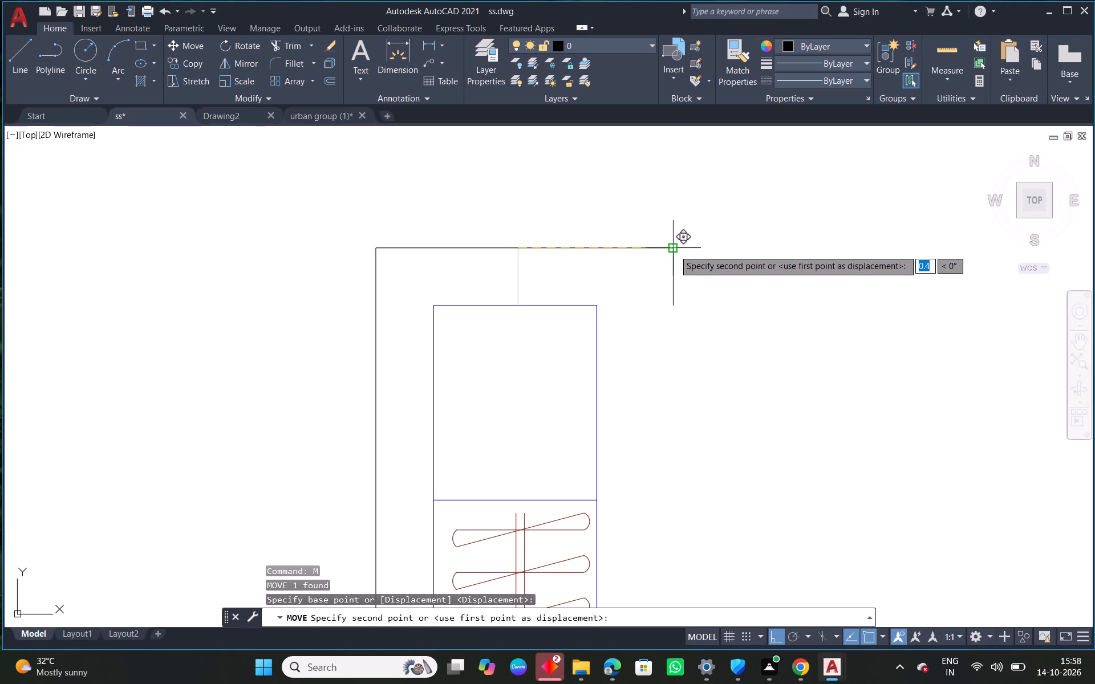
left_click(674, 250)
key("Escape")
Fillet the stub's lower line with the relocated vertical end line to close the wall end's lower corner.
key("f")
key("space")
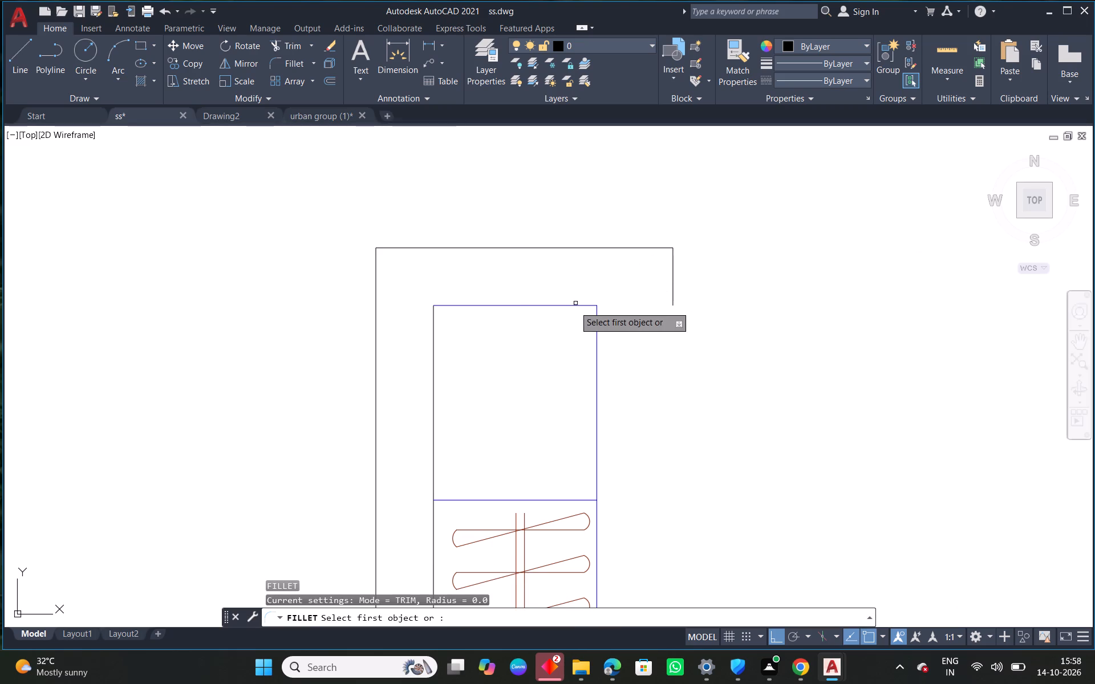
left_click(581, 306)
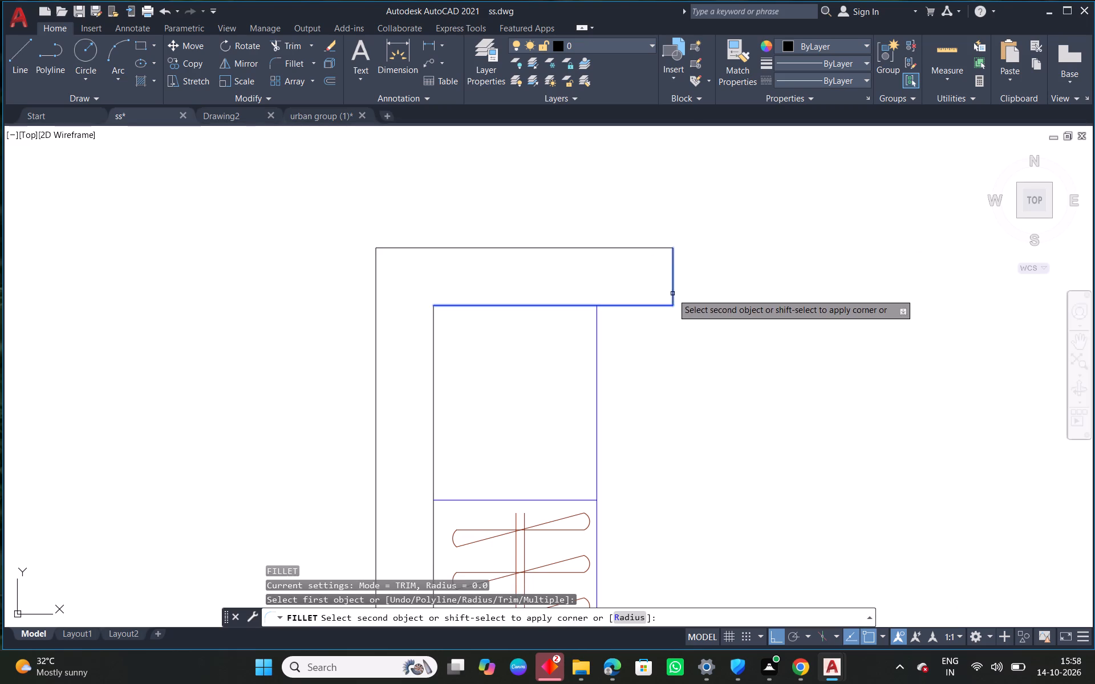
left_click(672, 294)
key("Escape")
Assign the wall stub's lower line above the dress unit to layer 0.
scroll(637, 332, "down", 1)
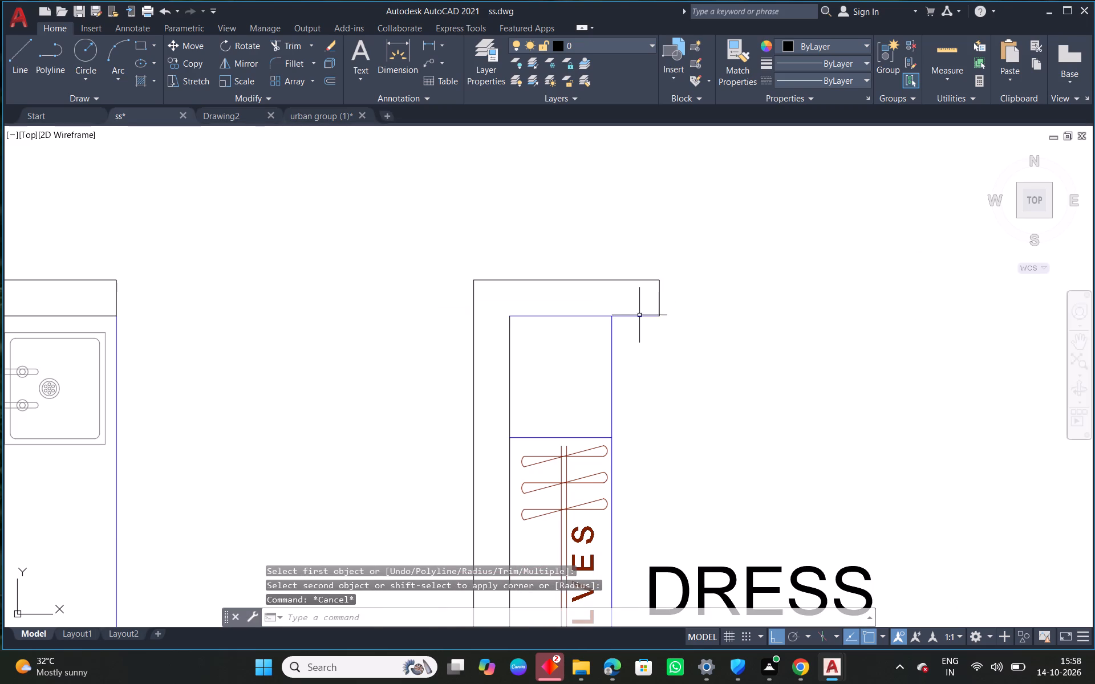
left_click(639, 315)
left_click(616, 47)
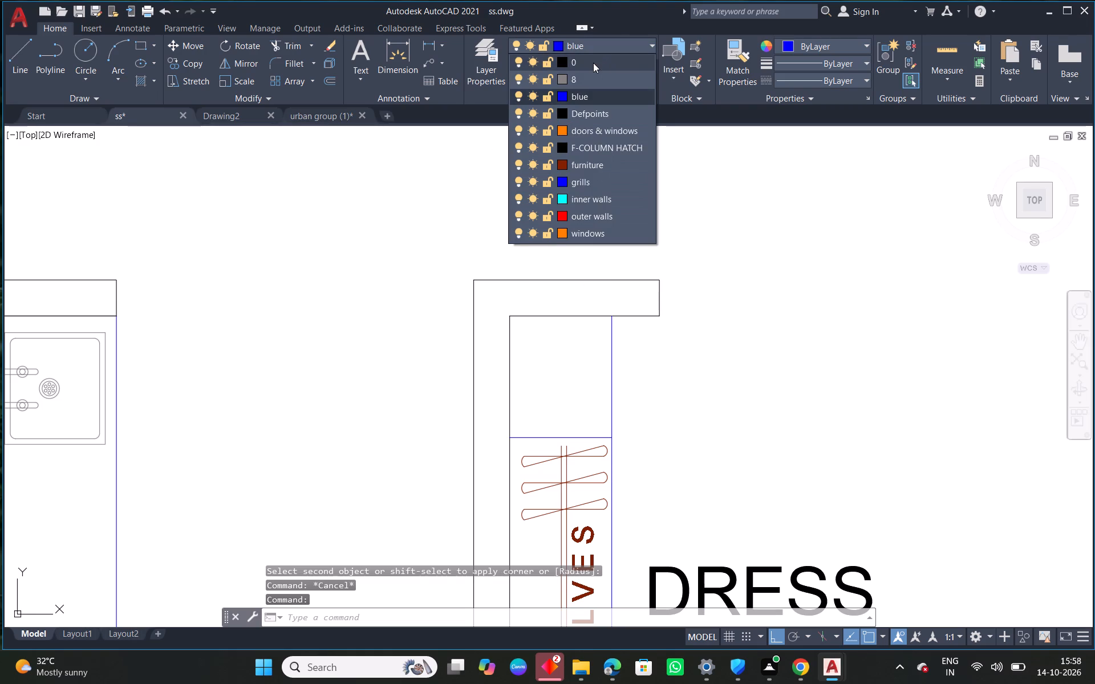
left_click(593, 63)
key("Escape")
Match the lower-right flat's TOILET 1.5MX2M label to the properties of the lower-left flat's TOILET label.
scroll(660, 321, "down", 2)
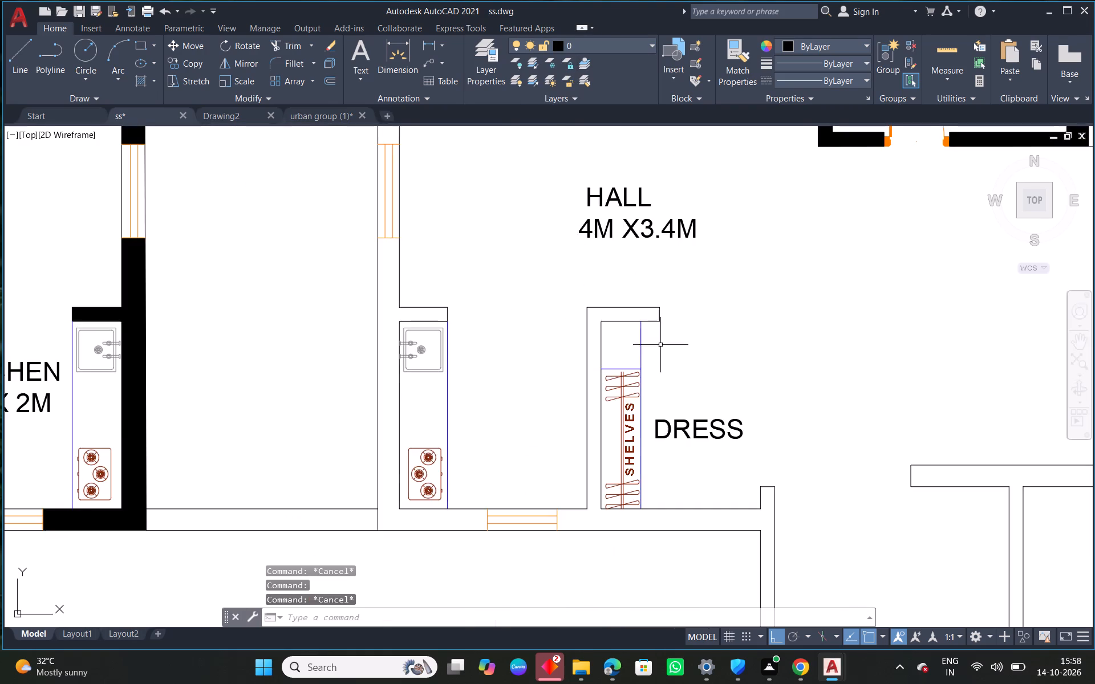
scroll(675, 378, "down", 1)
middle_click_drag(739, 382, 636, 369)
scroll(635, 369, "down", 1)
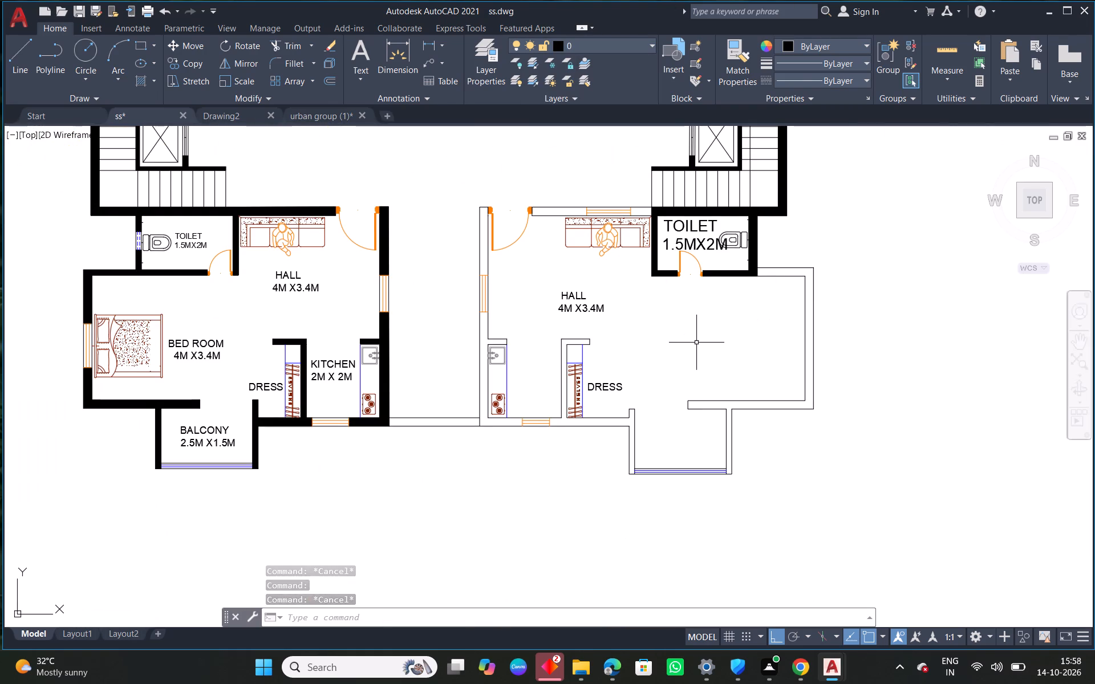
type("MA")
key("space")
left_click(195, 241)
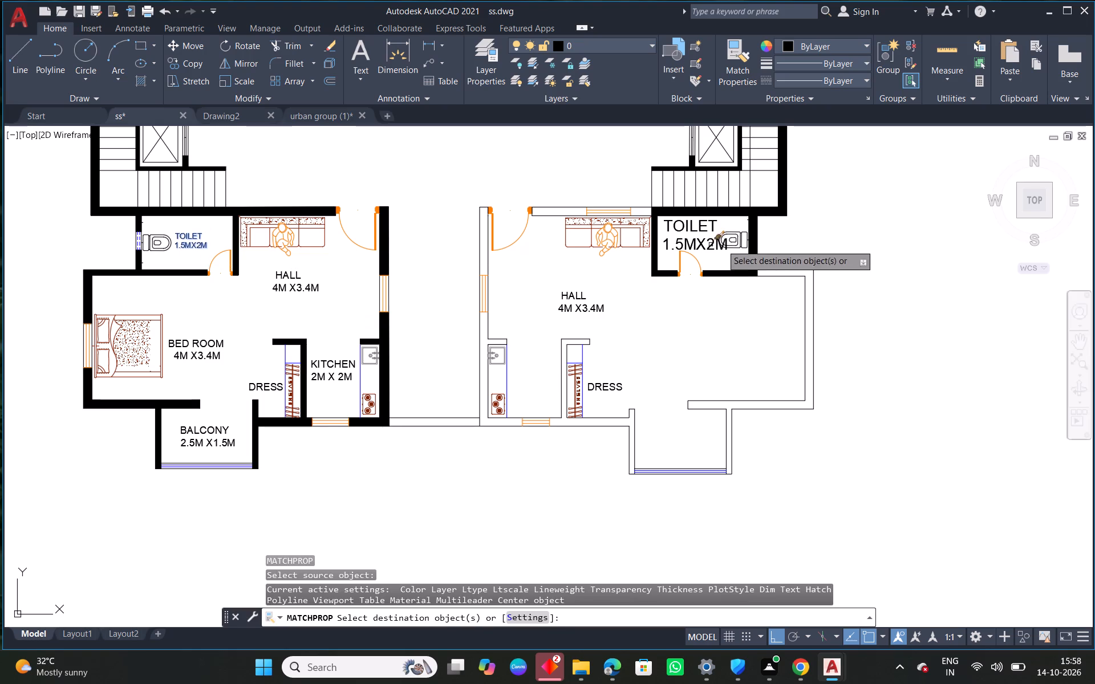
left_click(688, 242)
scroll(687, 244, "up", 3)
key("Escape")
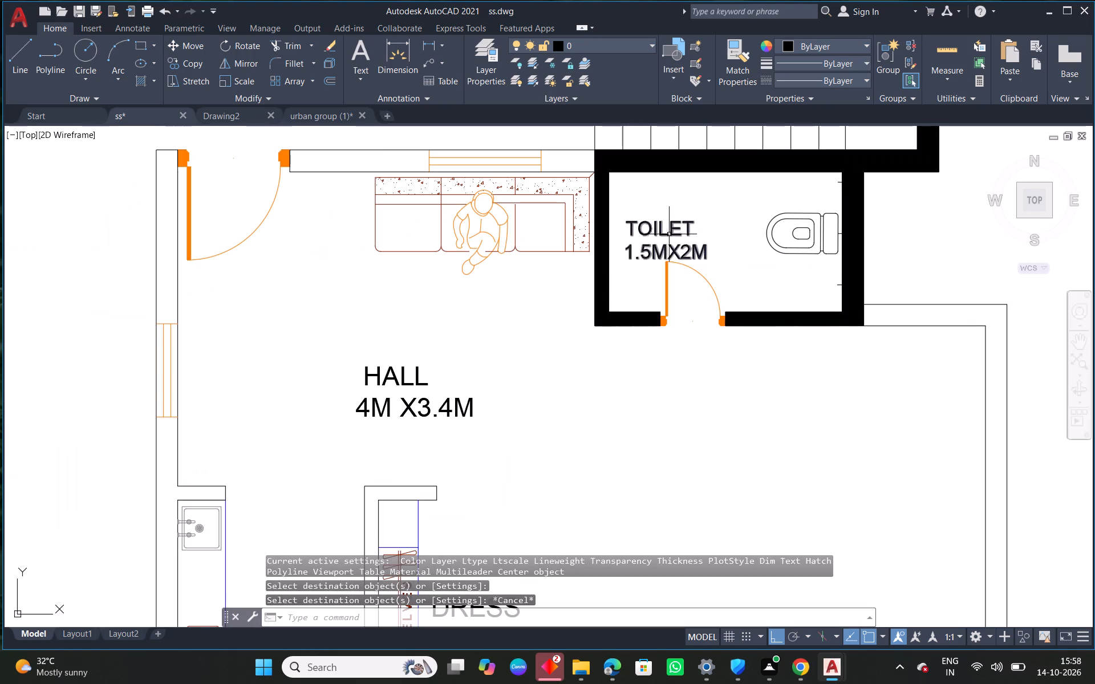
Shift the lower-right flat's TOILET label by its grip, away from the hall-side wall and toward the toilet fixture.
left_click(667, 233)
scroll(643, 258, "up", 2)
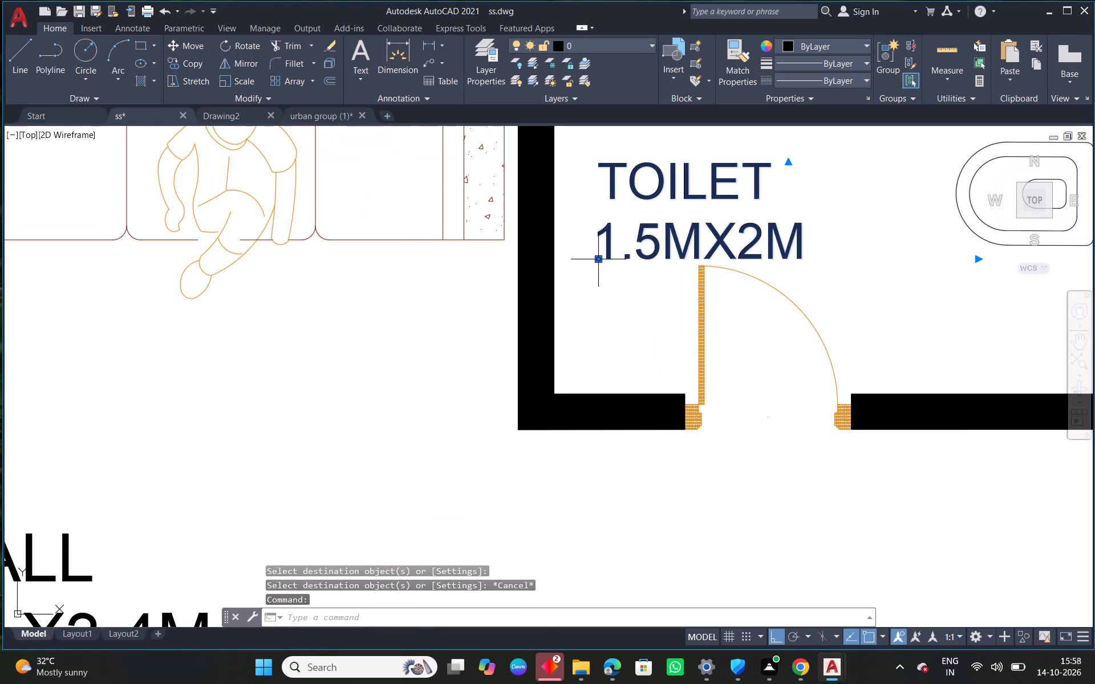
left_click(598, 259)
left_click(667, 190)
key("Escape")
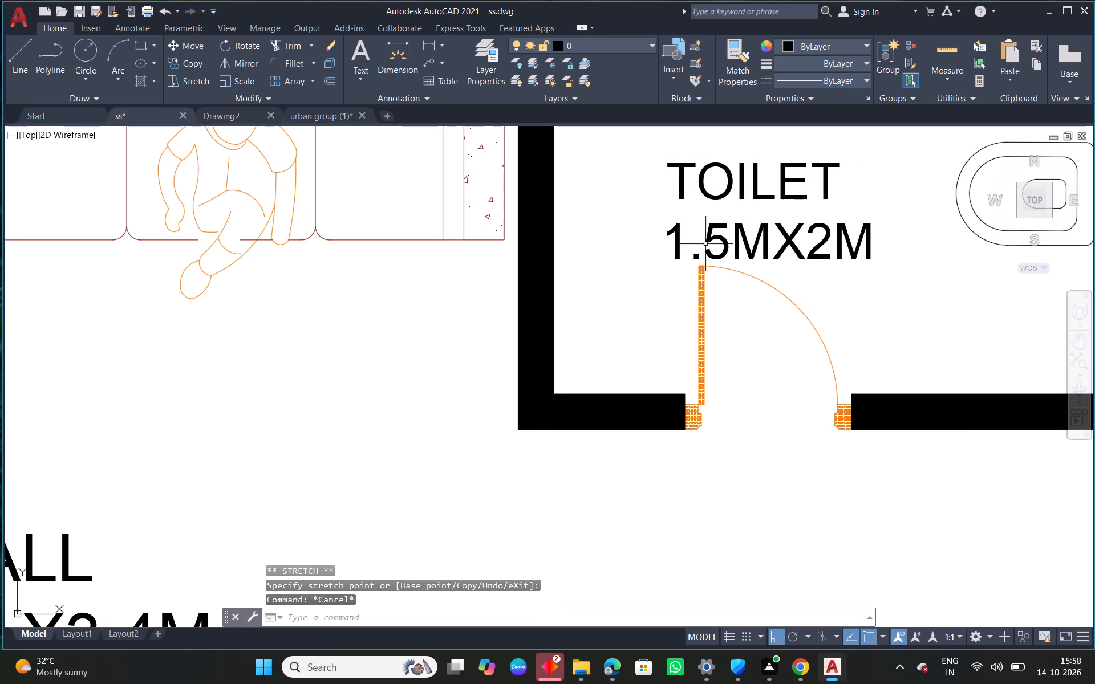
Scale up the lower-right flat's TOILET label freehand from its lower corner until it nearly matches the other room labels.
left_click(675, 234)
key("s")
type("C")
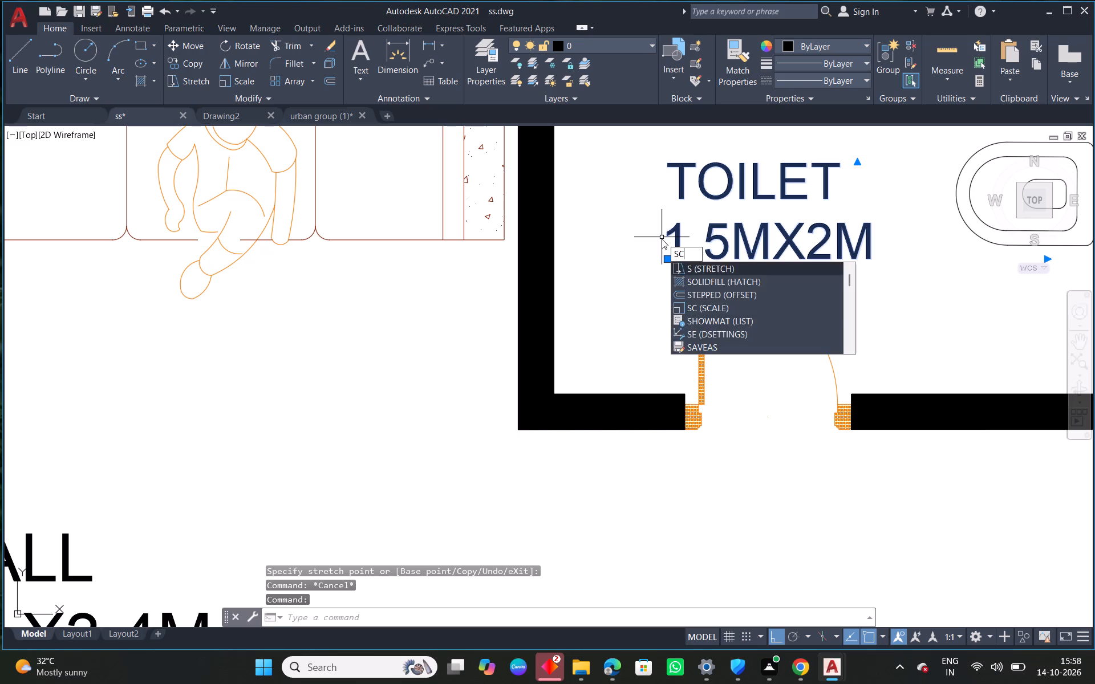
key("space")
left_click(673, 253)
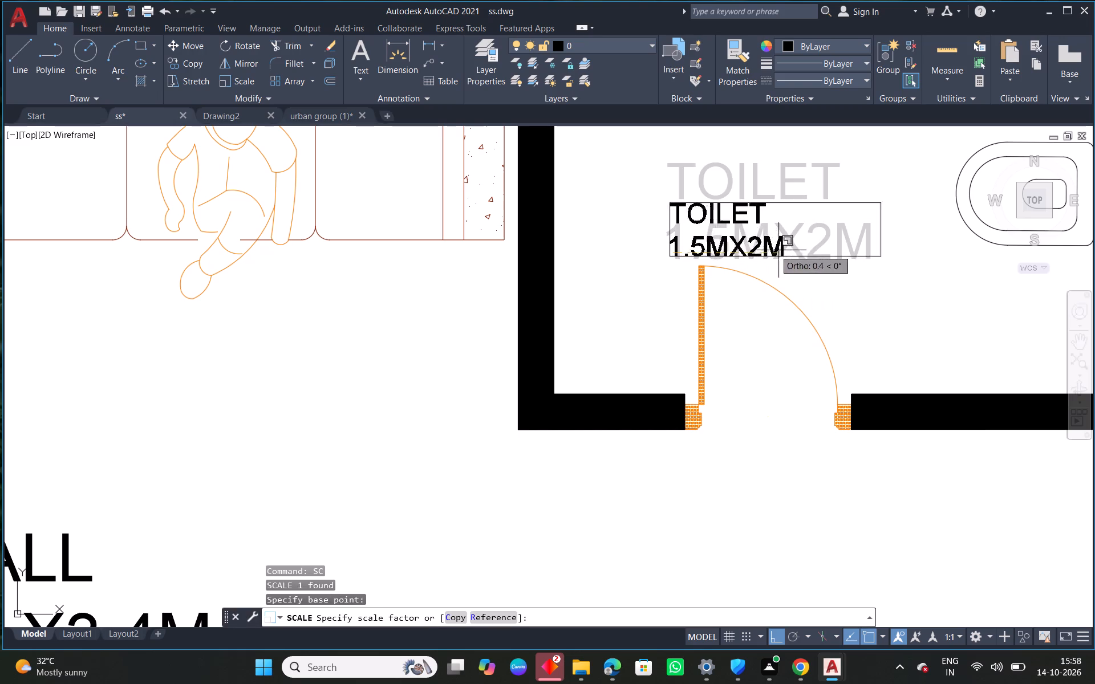
left_click(926, 297)
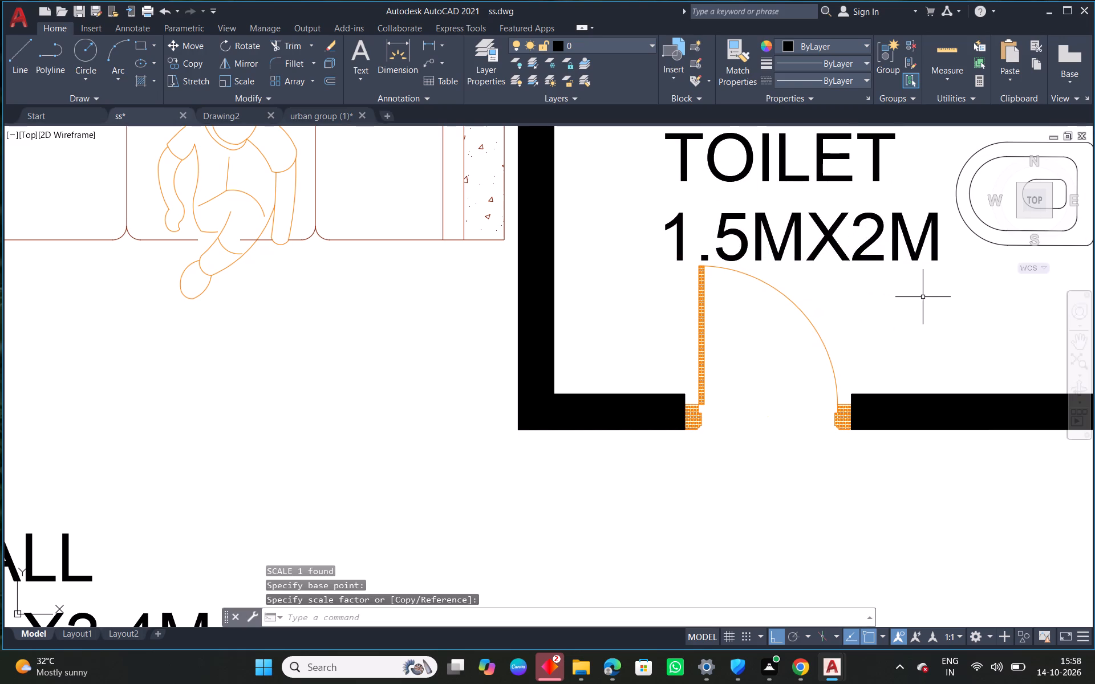
Match the TOILET labels of the lower-left, upper-left and upper-right flats to the enlarged lower-right TOILET label.
scroll(857, 323, "down", 2)
scroll(817, 299, "down", 2)
middle_click_drag(792, 354, 803, 341)
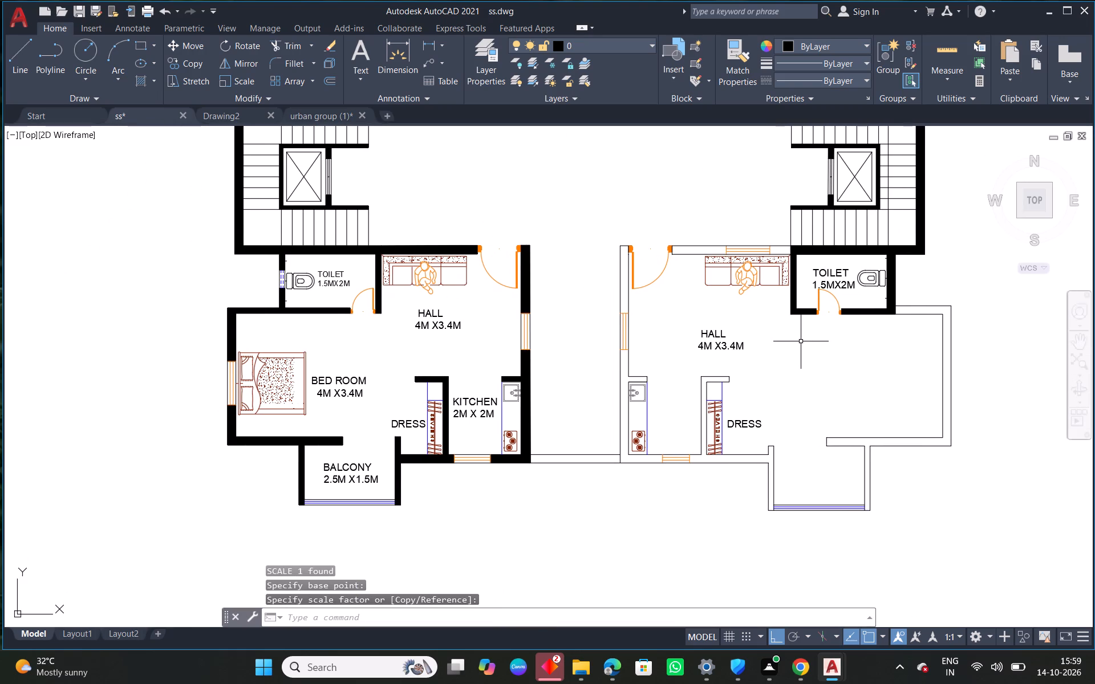
key("m")
type("A")
key("space")
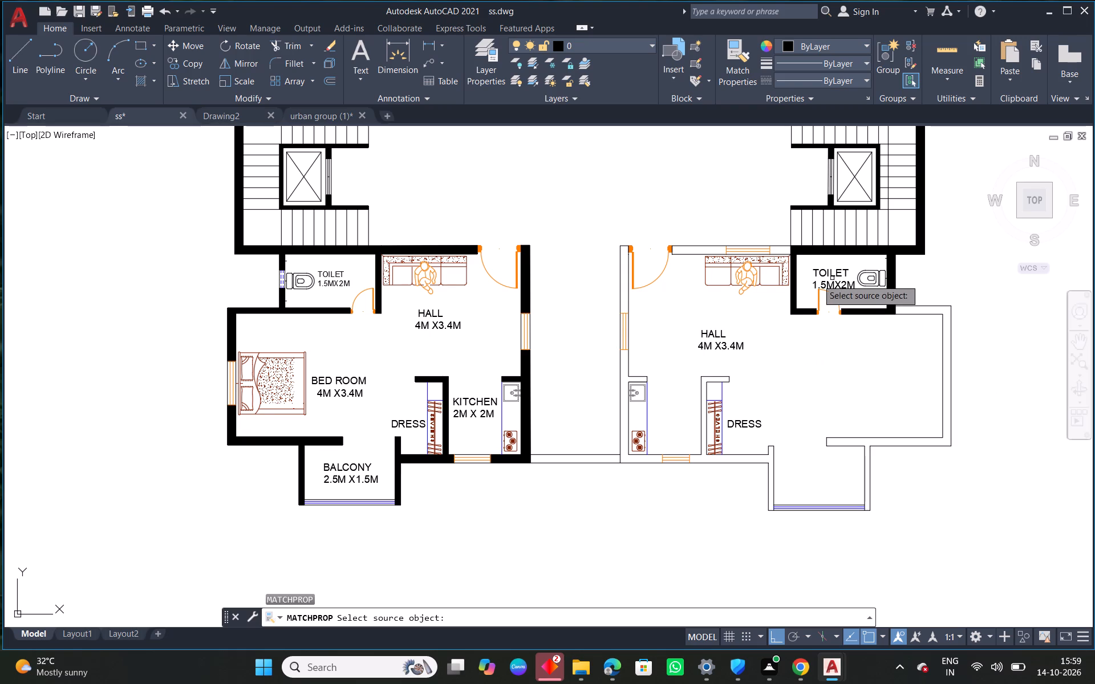
left_click(820, 272)
left_click(323, 272)
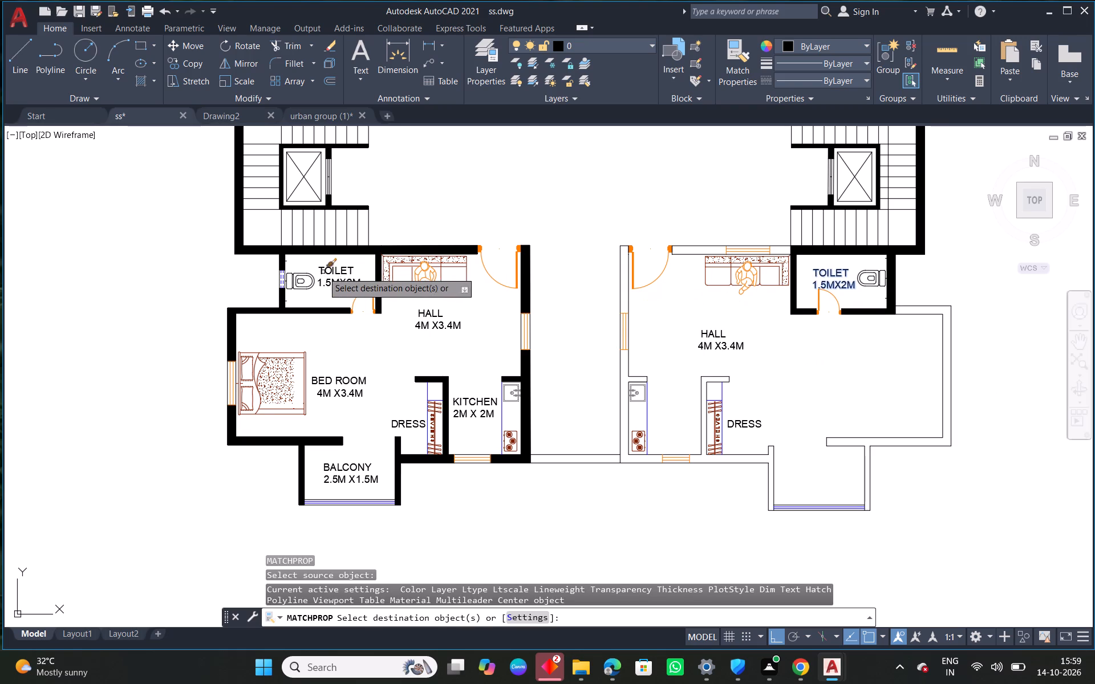
scroll(517, 241, "down", 2)
middle_click_drag(547, 217, 533, 384)
scroll(476, 299, "up", 2)
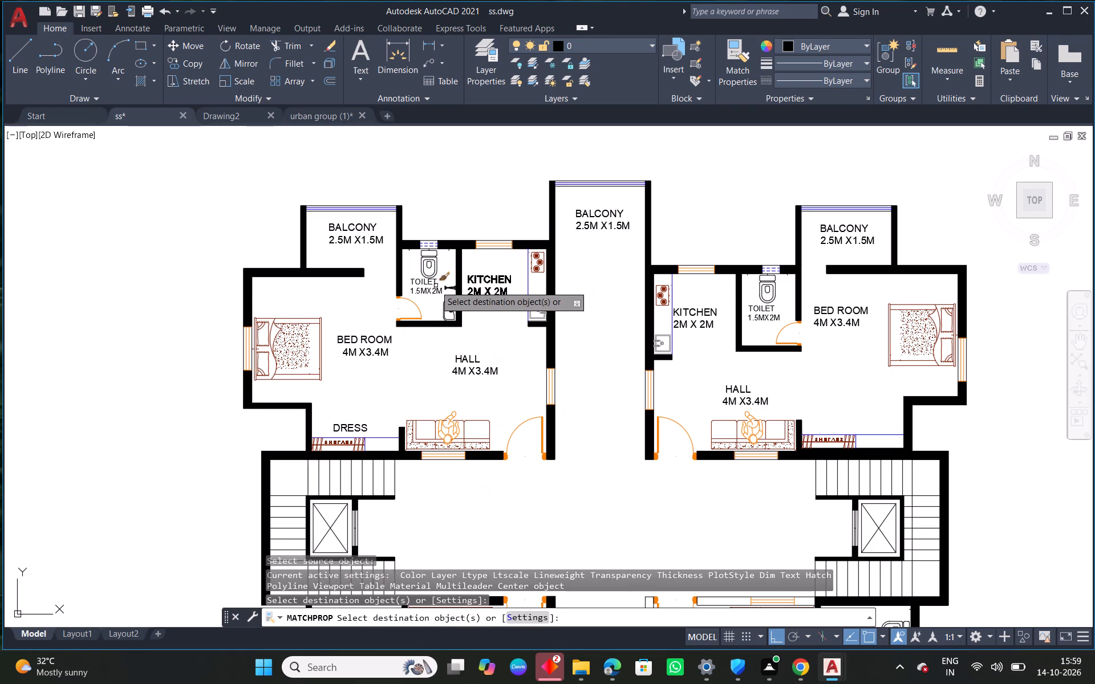
left_click(429, 286)
scroll(437, 295, "up", 2)
middle_click_drag(922, 320, 486, 324)
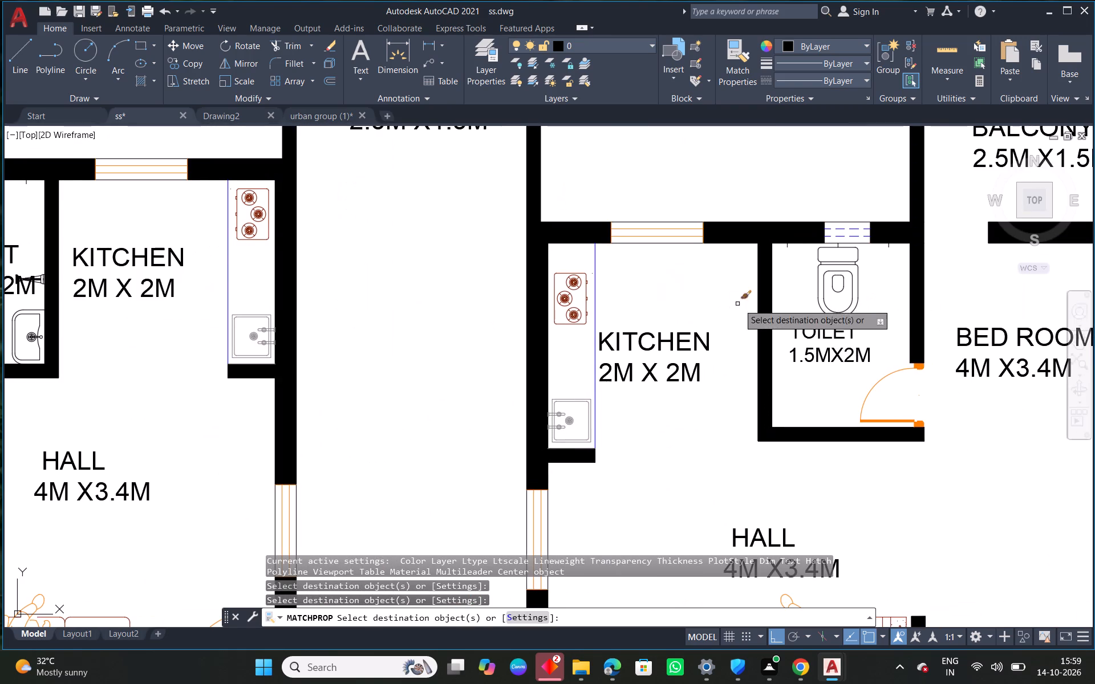
left_click(818, 352)
key("Escape")
Copy the washbasin and the small fixture above it from the upper-left flat's toilet into the space between the two upper kitchens.
scroll(762, 391, "down", 2)
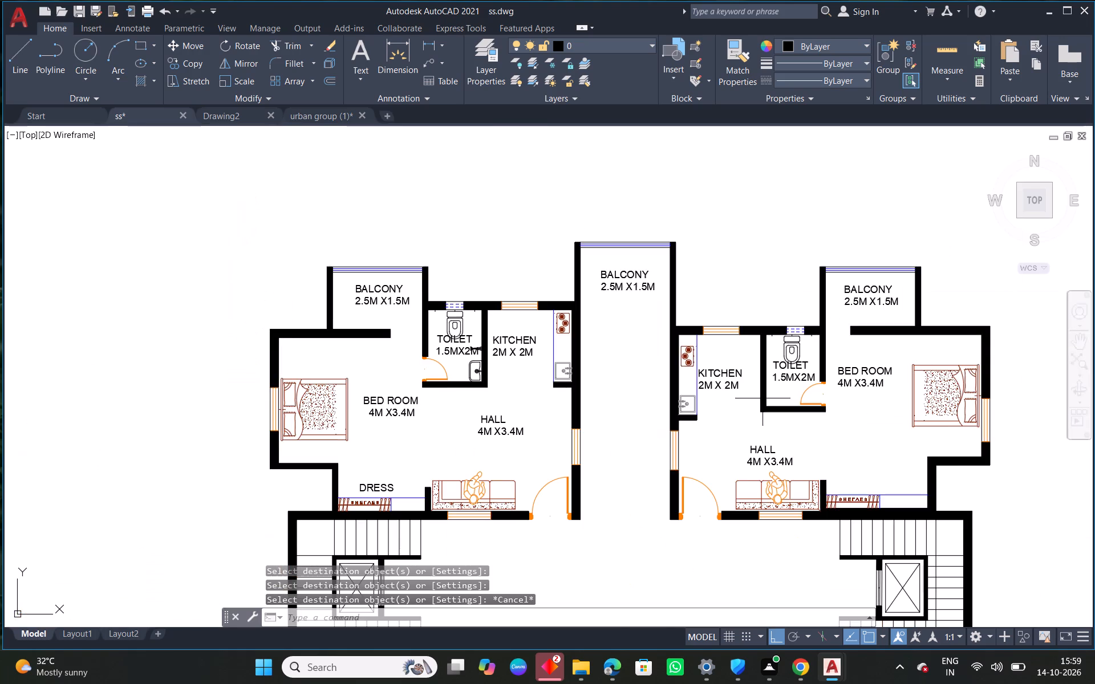
middle_click_drag(703, 406, 796, 365)
scroll(576, 319, "up", 2)
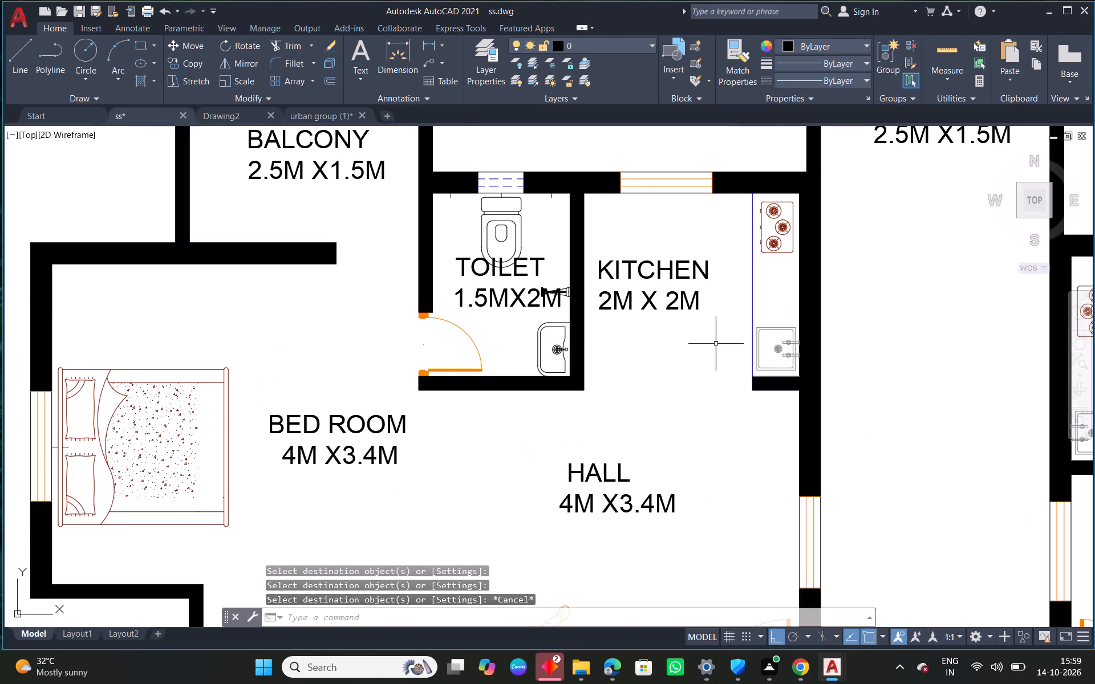
middle_click_drag(736, 341, 639, 344)
left_click(465, 328)
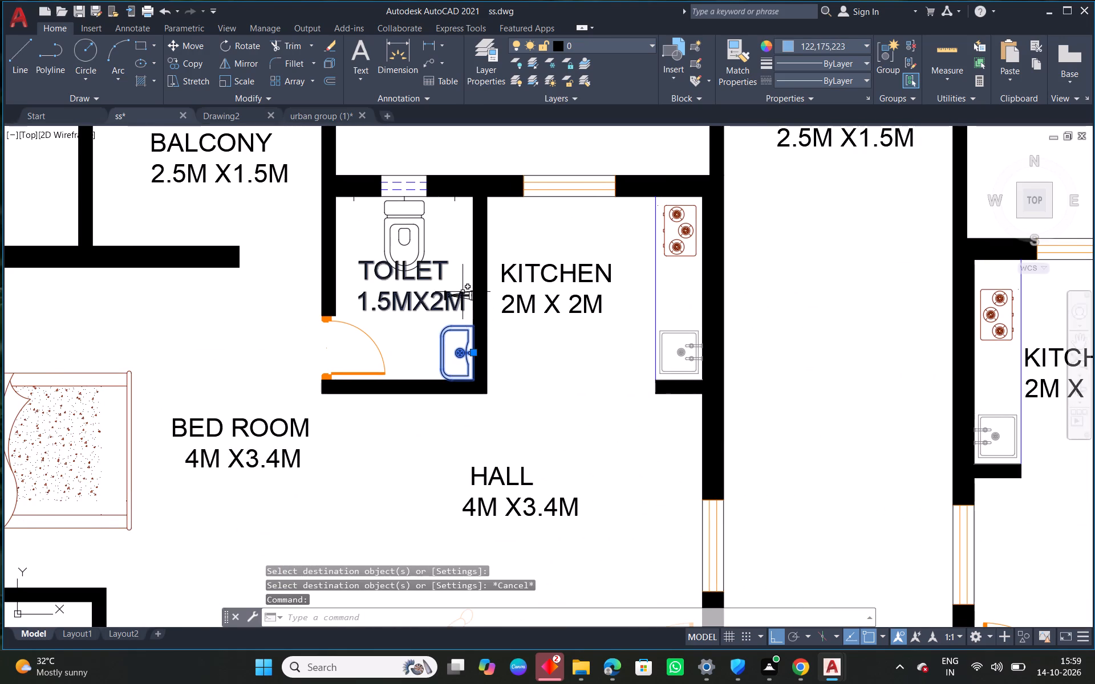
scroll(467, 295, "up", 2)
left_click(468, 294)
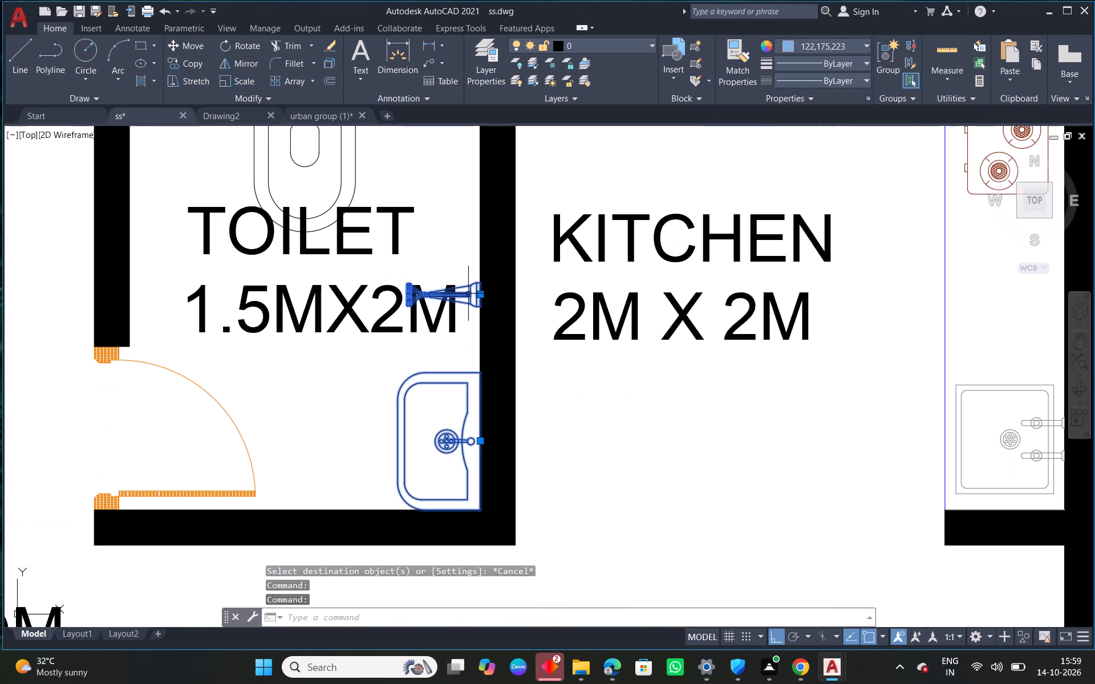
key("c")
key("o")
key("space")
left_click(467, 303)
scroll(688, 312, "down", 2)
middle_click_drag(838, 326, 735, 319)
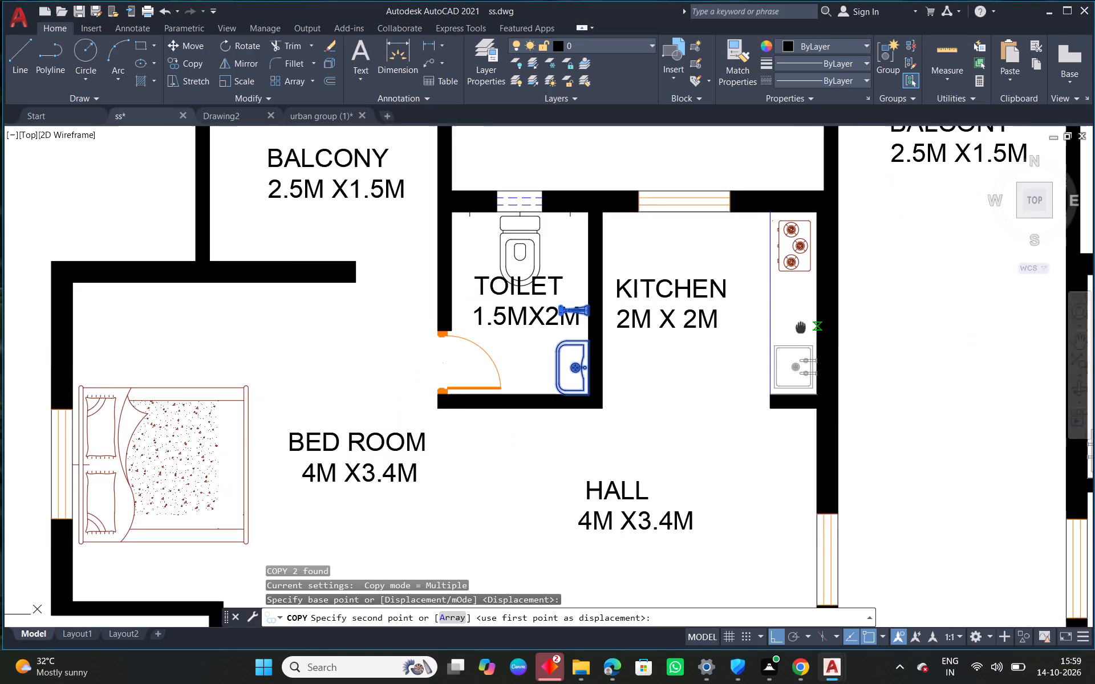
middle_click_drag(735, 319, 452, 271)
left_click(597, 269)
key("Escape")
Mirror the copied washbasin and small fixture about the basin's vertical back edge, erasing the source objects.
left_click_drag(615, 238, 585, 291)
left_click(566, 369)
key("m")
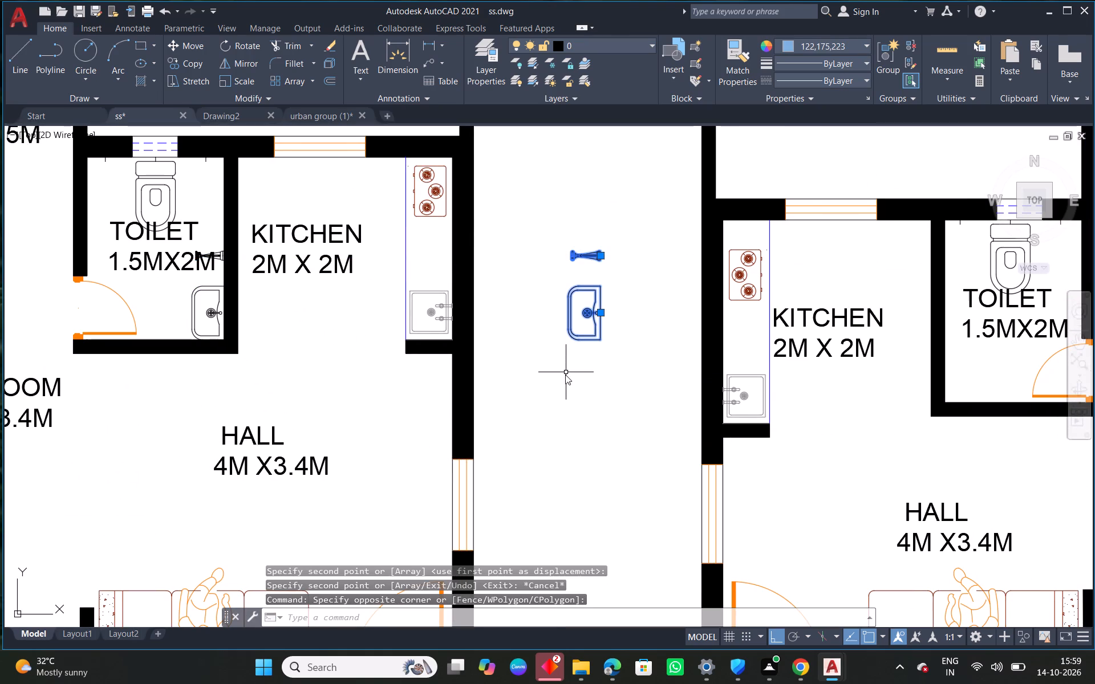
key("i")
key("space")
scroll(600, 332, "up", 2)
left_click(602, 350)
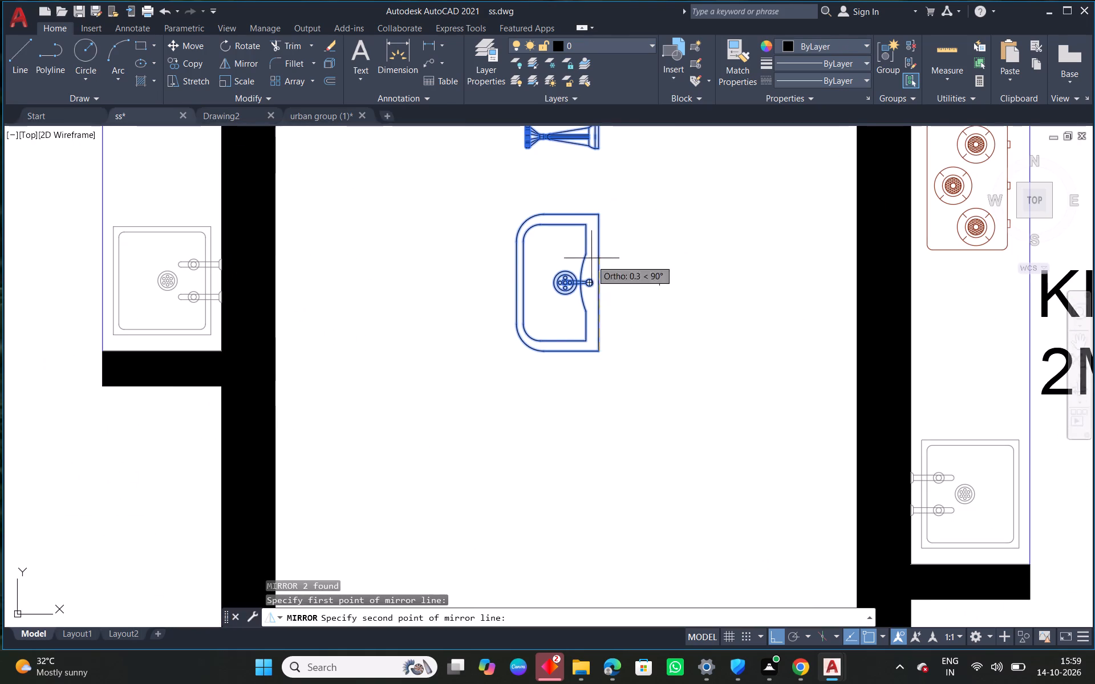
left_click(601, 214)
left_click_drag(632, 242, 601, 214)
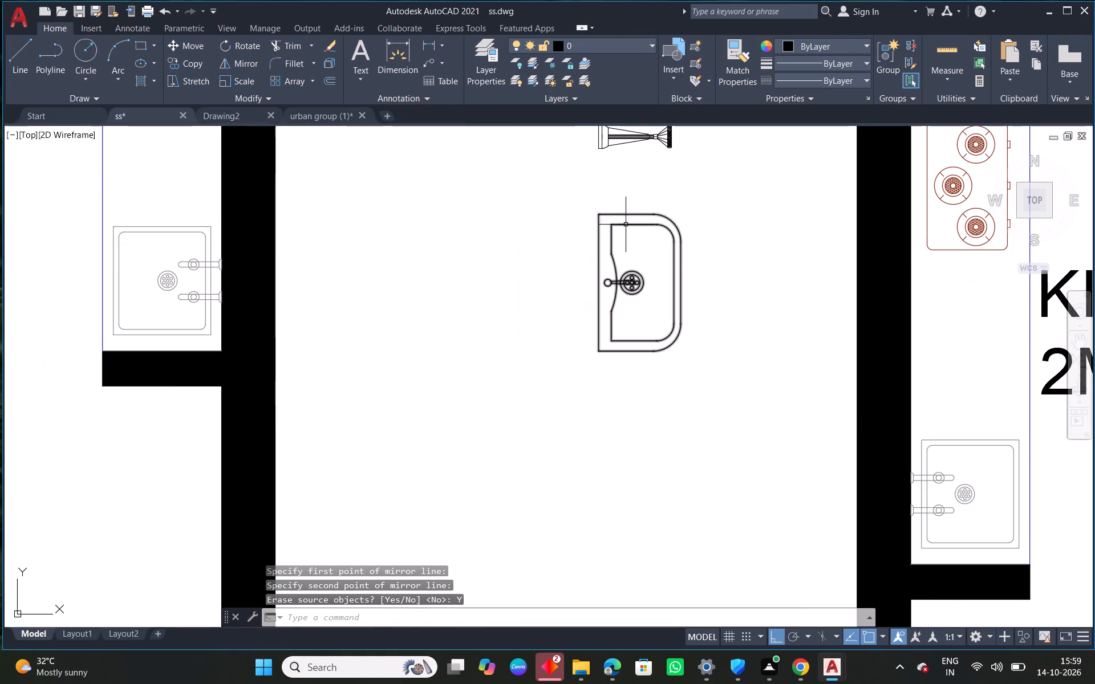
Move the mirrored washbasin and small fixture into the lower inner corner of the upper-right flat's toilet, on the kitchen side.
scroll(622, 263, "down", 1)
left_click_drag(632, 162, 626, 185)
left_click(585, 338)
key("m")
key("space")
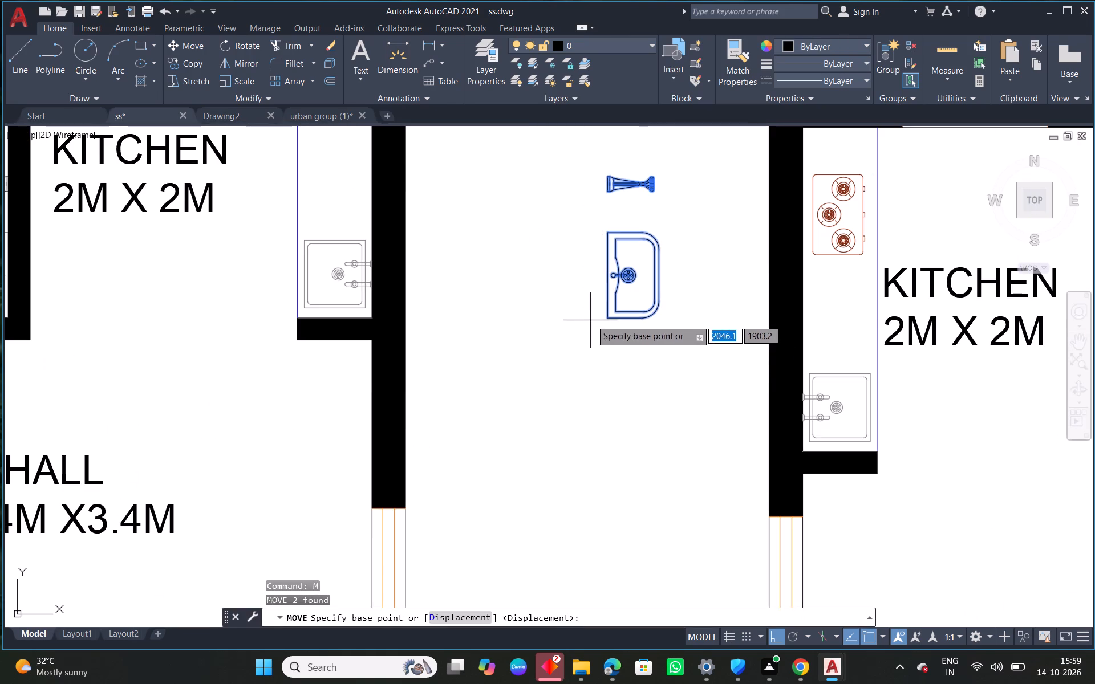
left_click(606, 318)
scroll(718, 345, "down", 3)
middle_click_drag(802, 332, 635, 324)
scroll(771, 355, "up", 2)
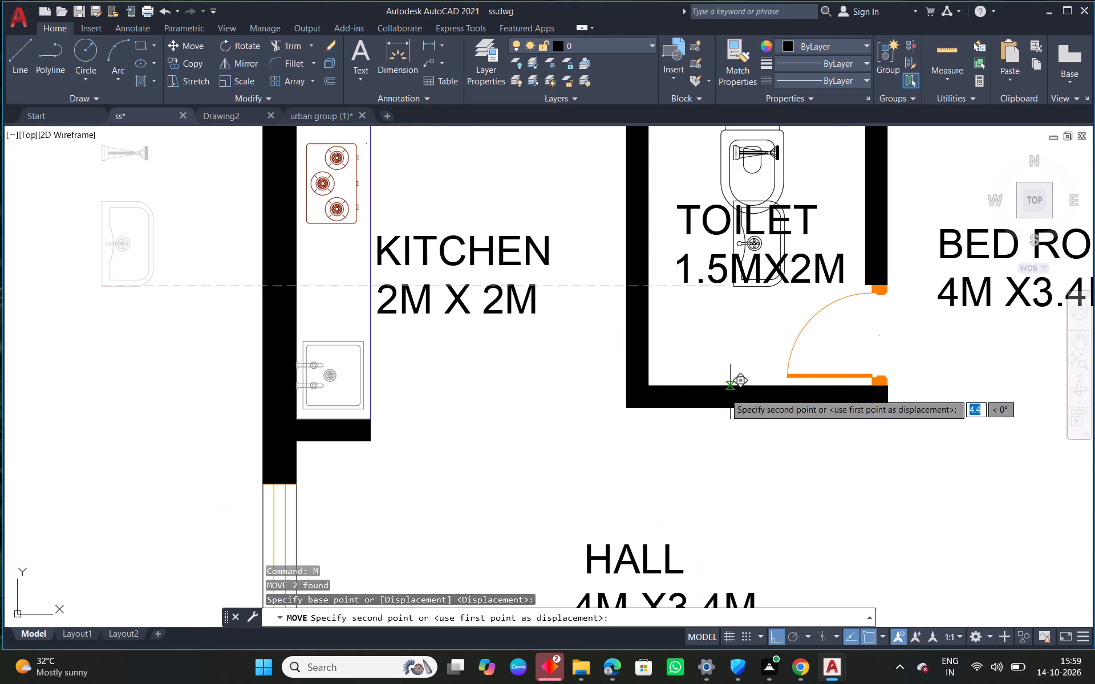
left_click(653, 386)
key("Escape")
Delete the solid wall hatch of the upper-right flat.
middle_click_drag(709, 350, 688, 388)
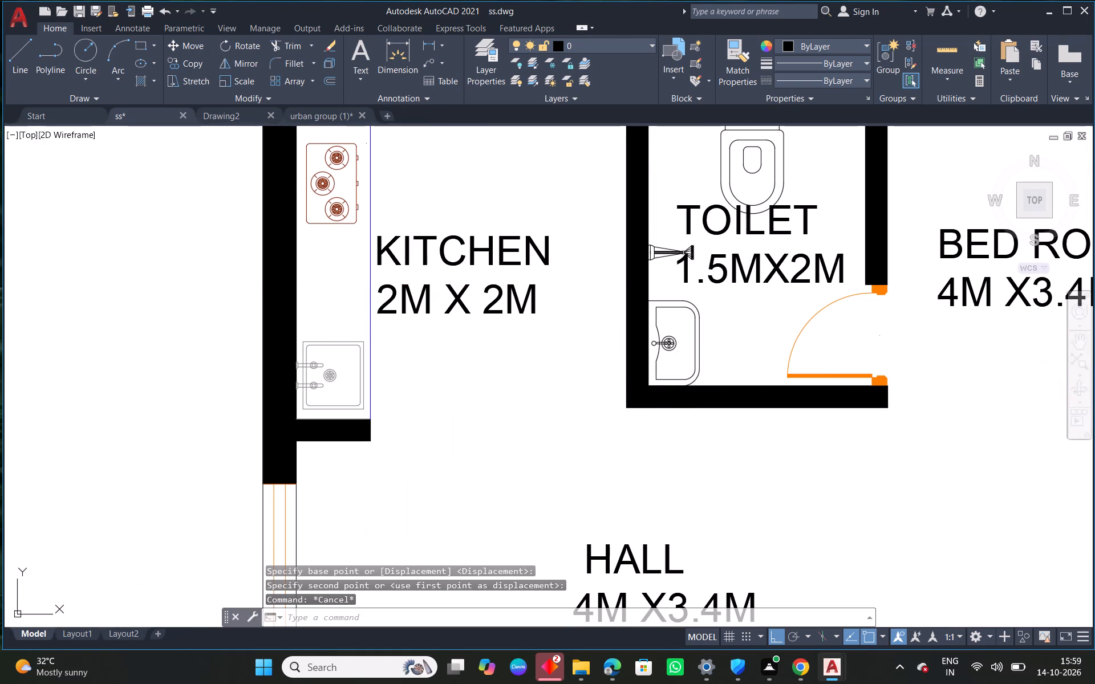
middle_click_drag(688, 388, 682, 408)
scroll(632, 317, "up", 1)
scroll(630, 313, "down", 2)
middle_click_drag(717, 428, 705, 308)
scroll(704, 308, "down", 3)
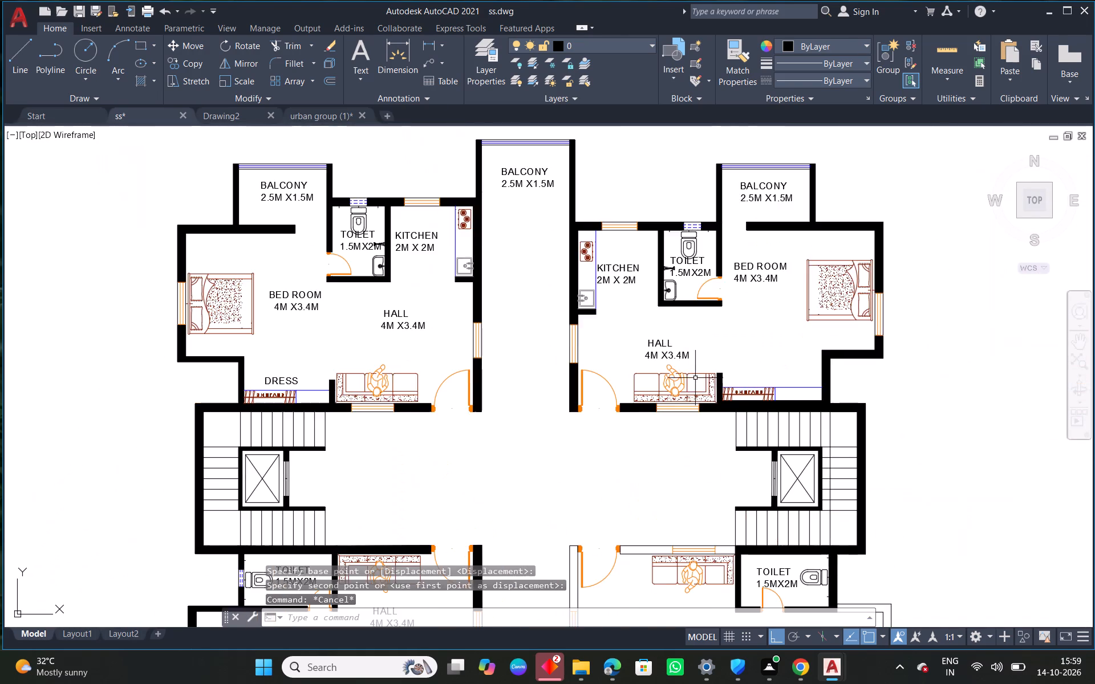
middle_click_drag(796, 461, 794, 310)
middle_click_drag(667, 422, 666, 381)
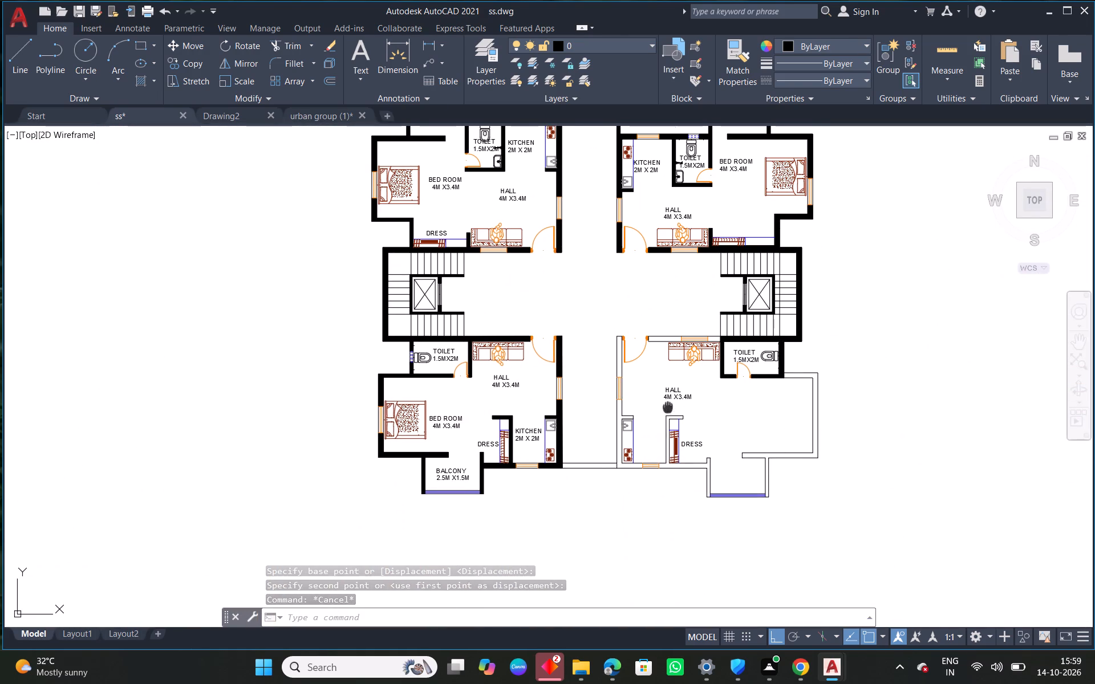
middle_click_drag(666, 381, 666, 348)
middle_click_drag(790, 327, 751, 402)
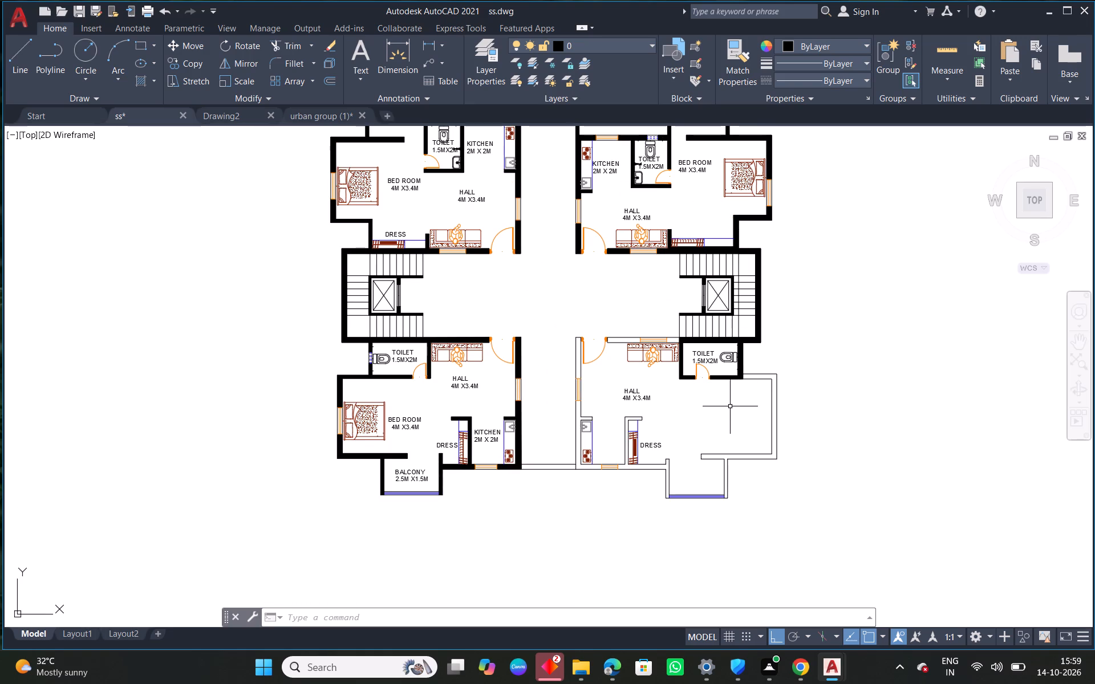
scroll(802, 329, "down", 2)
scroll(756, 288, "up", 4)
middle_click_drag(829, 262, 817, 270)
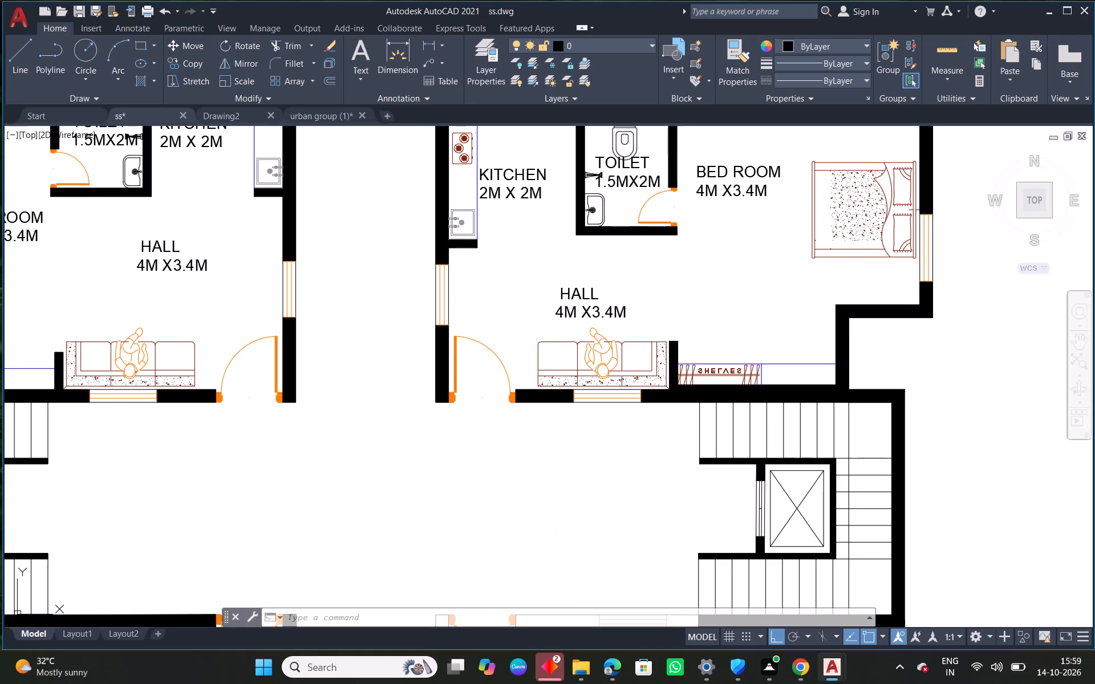
middle_click_drag(817, 270, 737, 316)
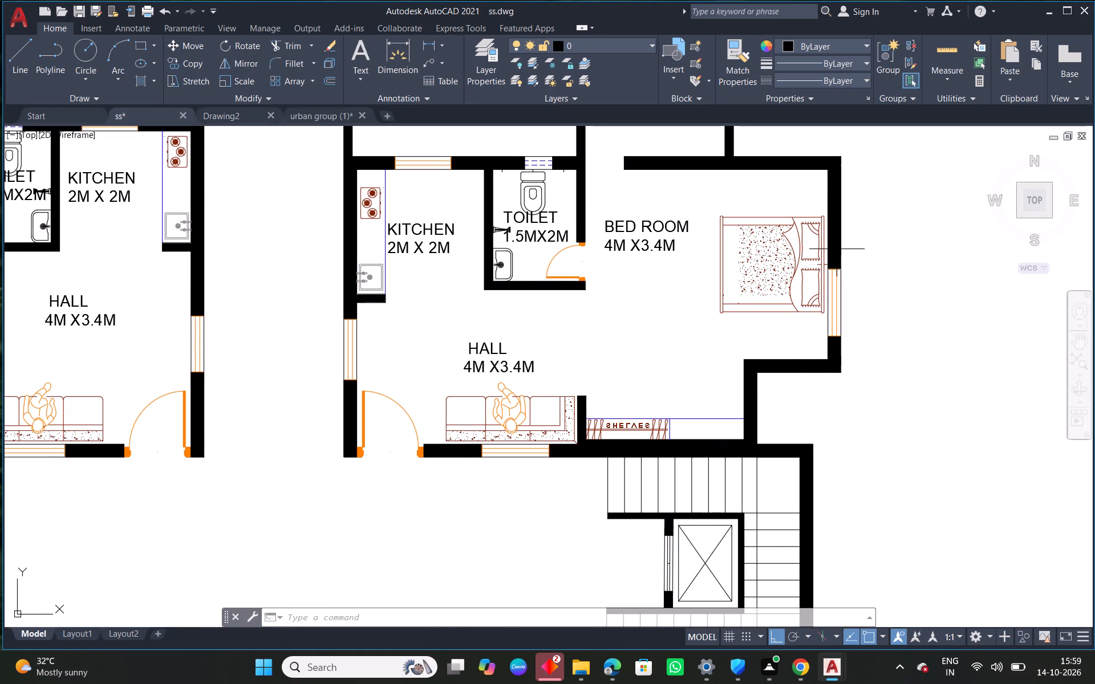
left_click(837, 249)
key("Delete")
Move the window in the upper-right bedroom's outer wall straight up so it sits roughly centred behind the bed.
scroll(836, 268, "up", 2)
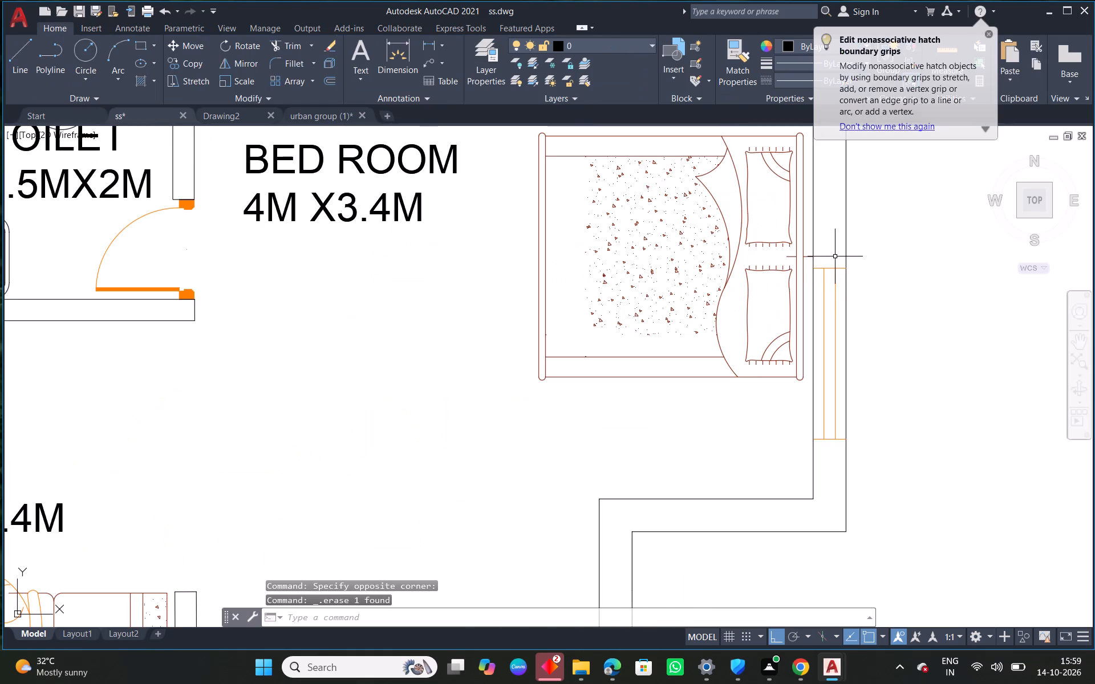
left_click_drag(837, 259, 841, 275)
left_click(821, 449)
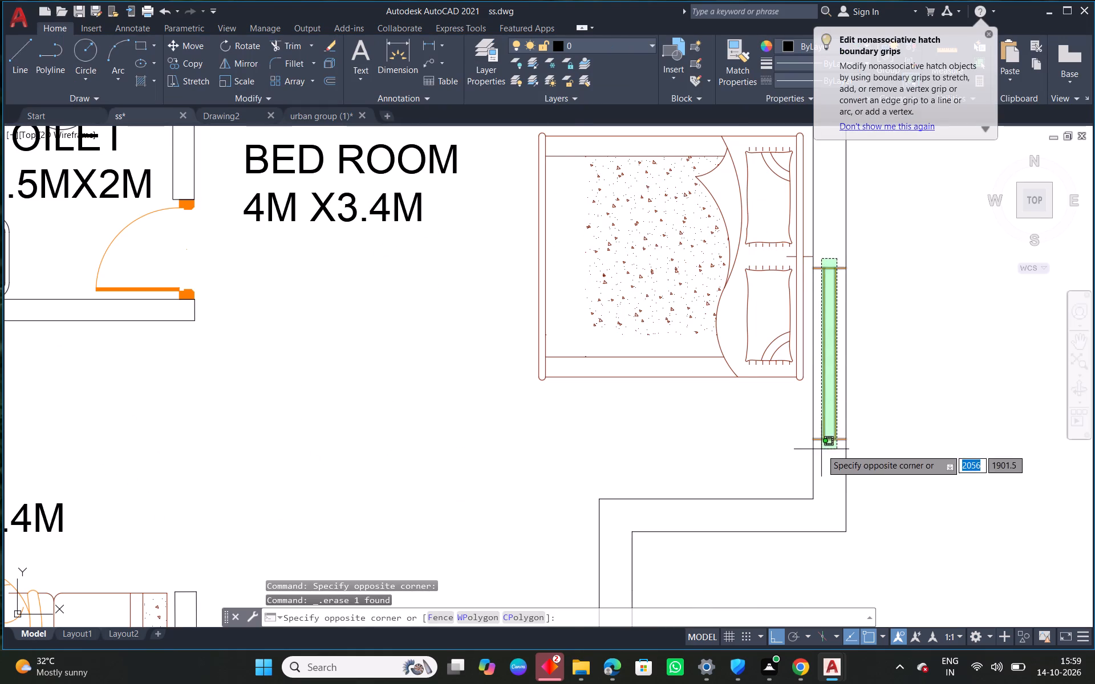
key("m")
key("space")
left_click(846, 440)
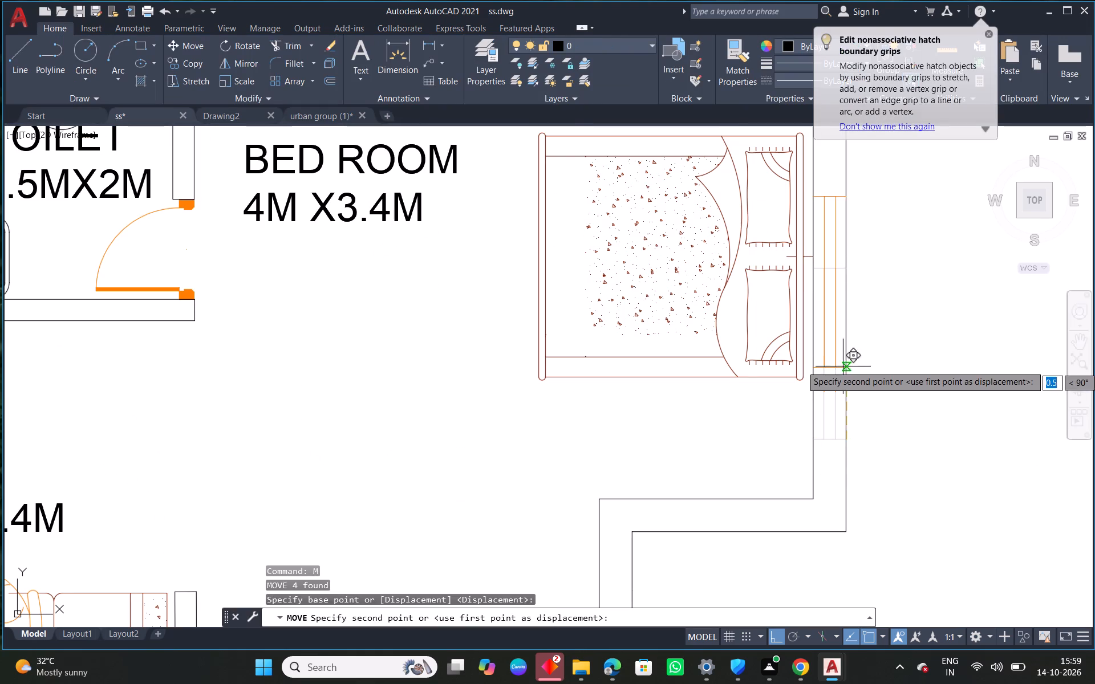
left_click(843, 339)
key("Escape")
Copy the upper-right bedroom's bed and window to the outer wall of the lower-right flat's bedroom.
scroll(821, 390, "down", 1)
left_click(793, 337)
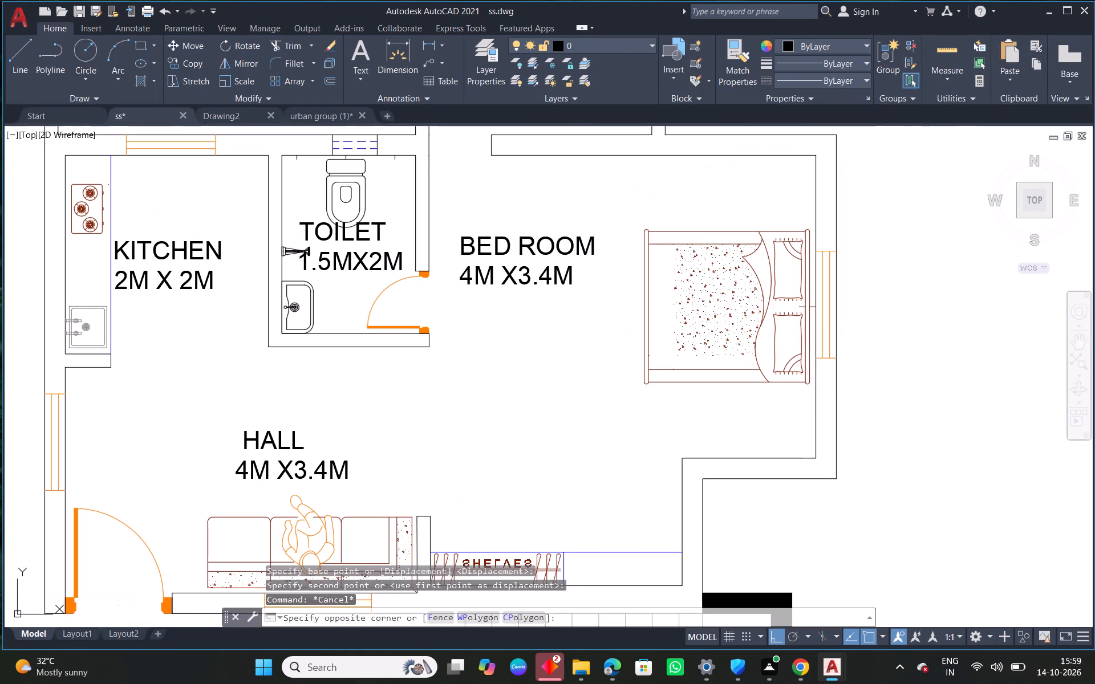
left_click(724, 318)
scroll(820, 246, "up", 2)
left_click(845, 254)
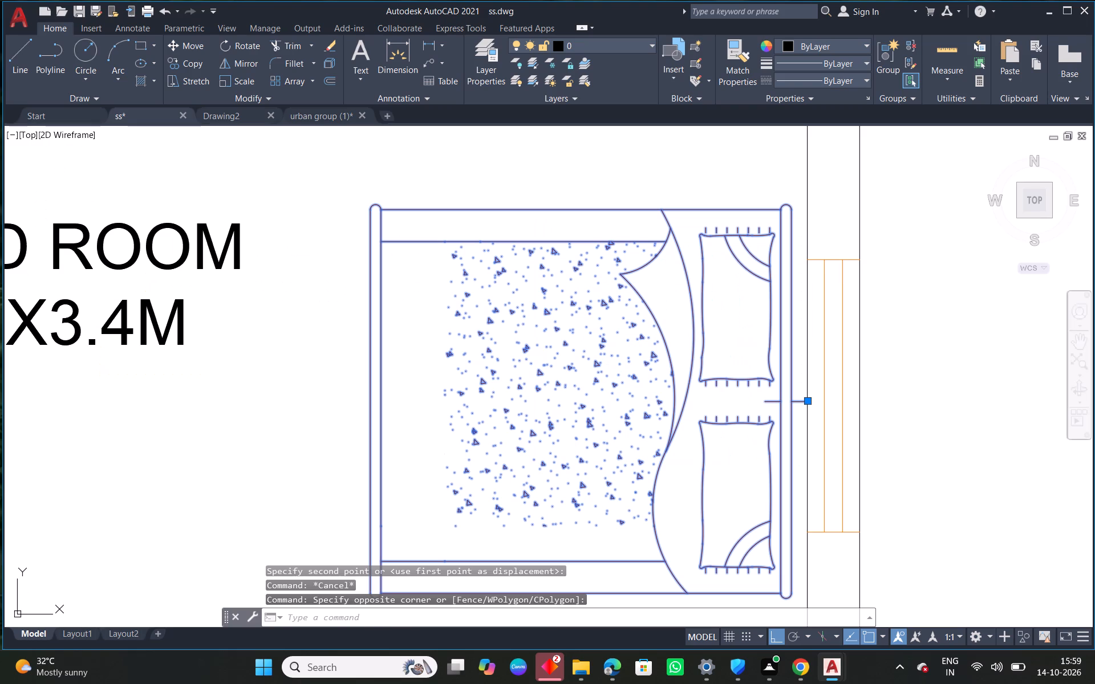
left_click(814, 538)
key("c")
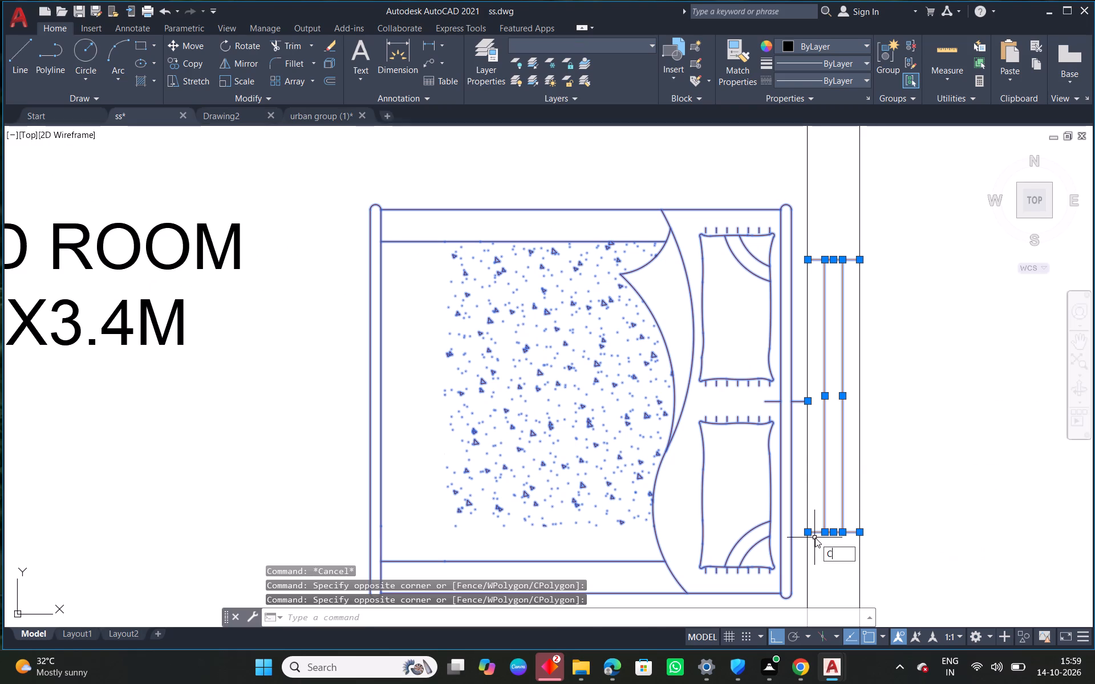
key("o")
key("space")
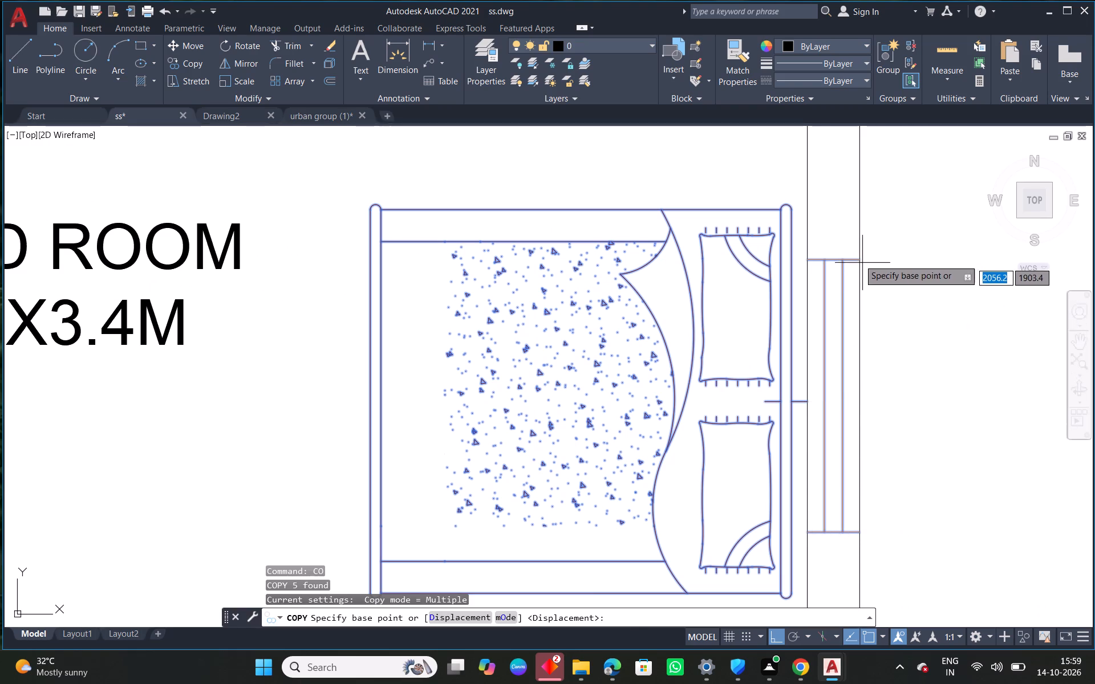
left_click(858, 257)
scroll(796, 368, "down", 2)
middle_click_drag(786, 415, 779, 153)
scroll(769, 161, "down", 2)
scroll(741, 446, "down", 2)
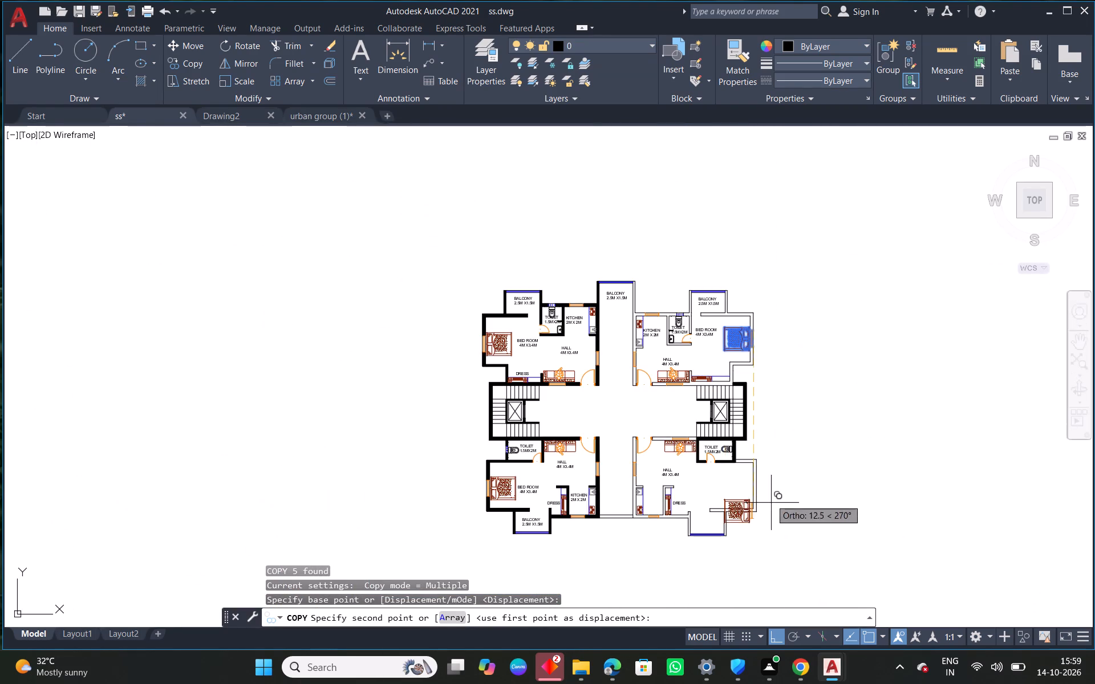
scroll(765, 502, "up", 3)
scroll(716, 446, "up", 1)
left_click(737, 395)
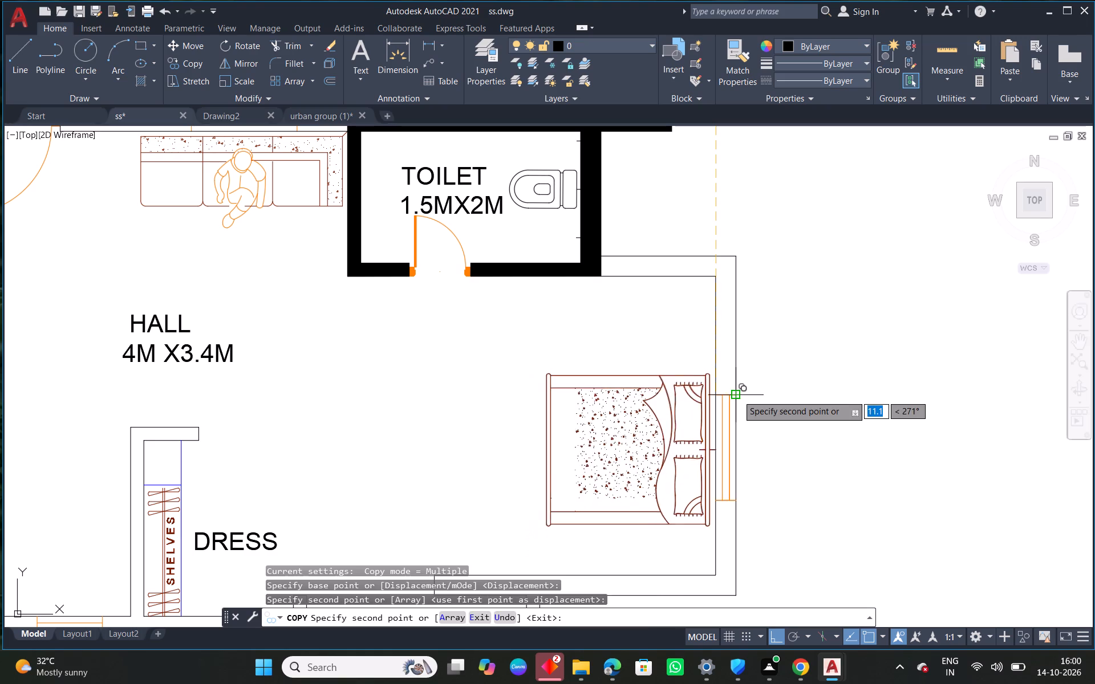
key("Escape")
Shift the copied bed in the lower-right bedroom straight up by about 0.1 to centre it on the window.
middle_click_drag(788, 482, 772, 351)
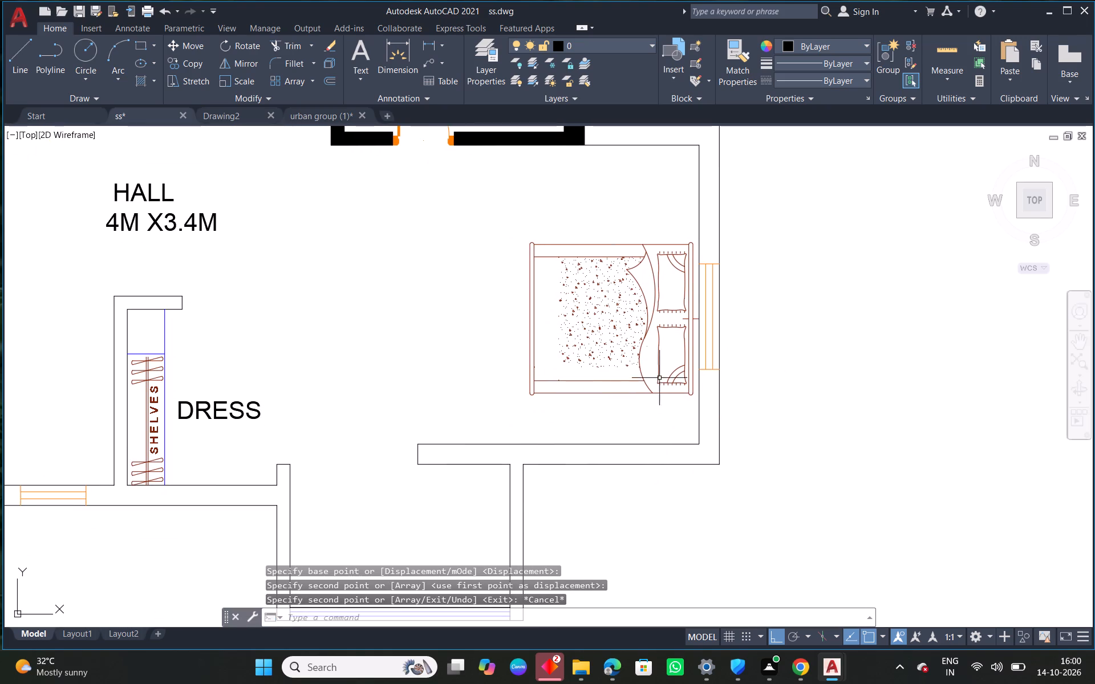
left_click(617, 378)
left_click(583, 359)
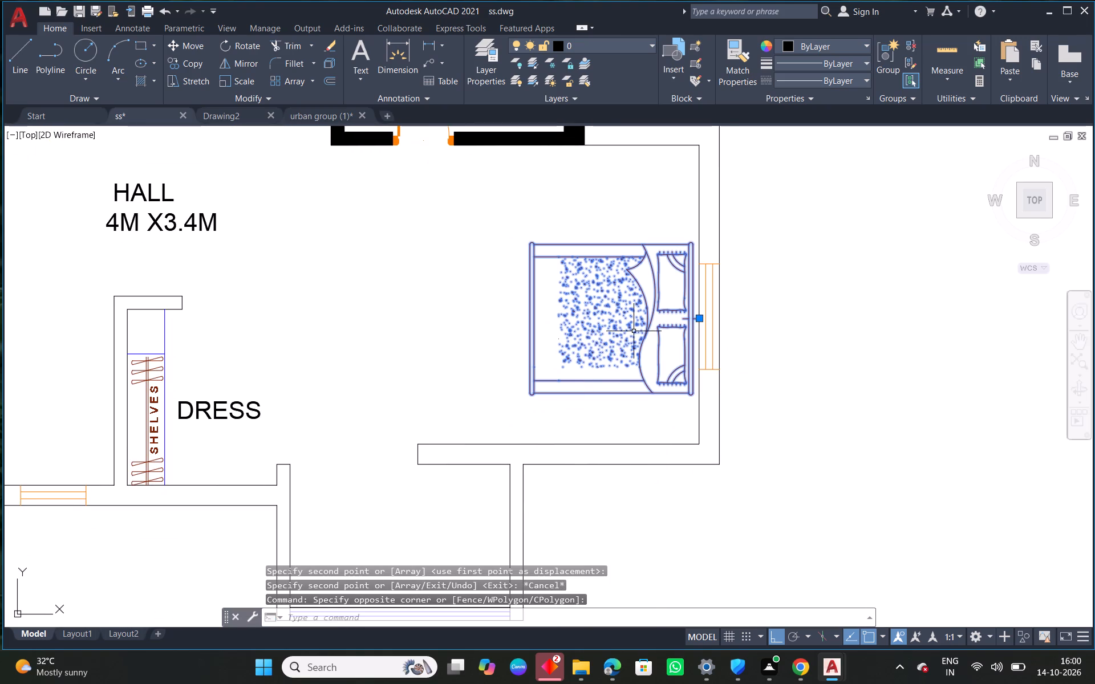
scroll(725, 297, "up", 2)
left_click(658, 348)
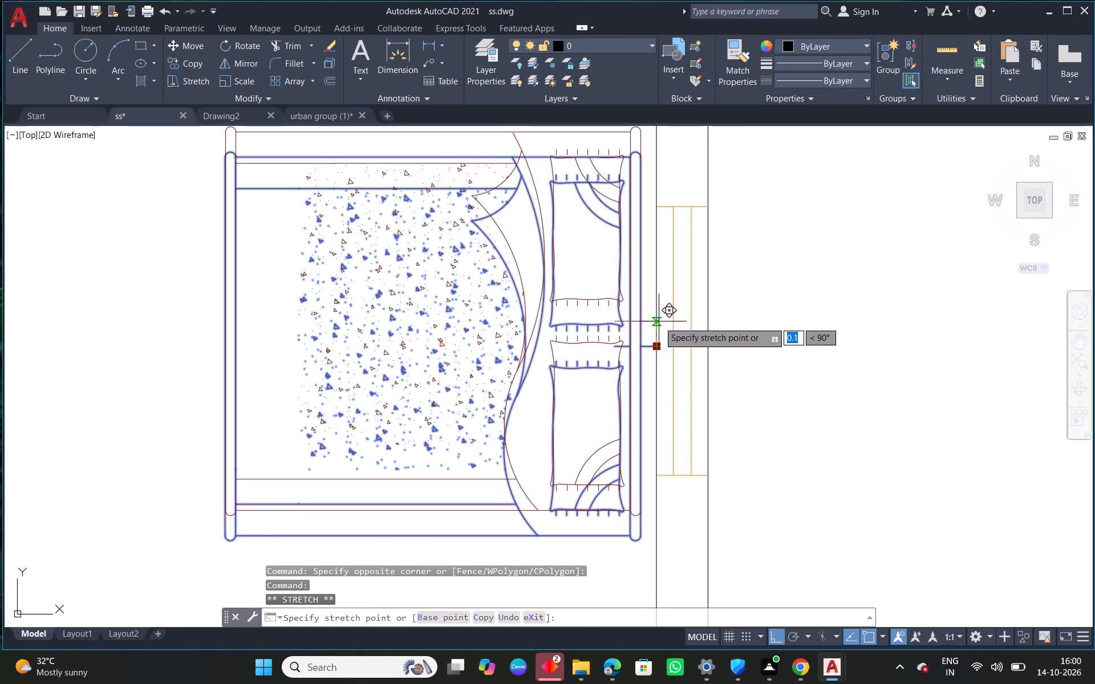
left_click(659, 321)
key("Escape")
Fill the lower-right bedroom's outer walls and the adjoining balcony side wall with a solid black hatch.
scroll(693, 373, "down", 2)
scroll(741, 429, "down", 1)
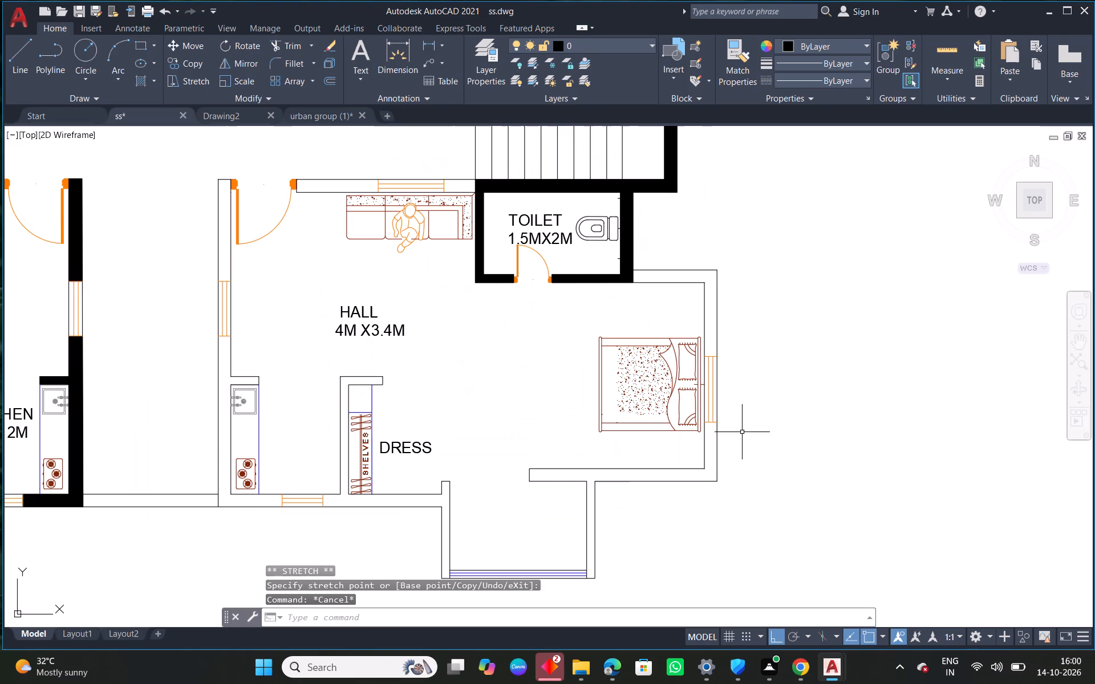
type("H")
key("space")
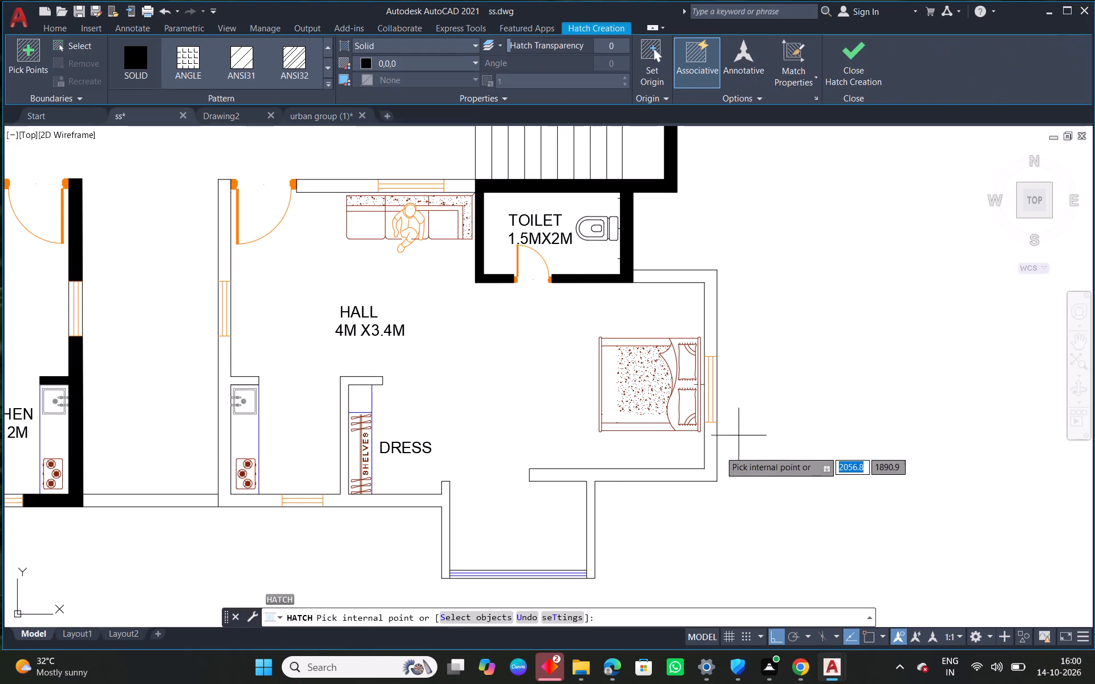
left_click(712, 467)
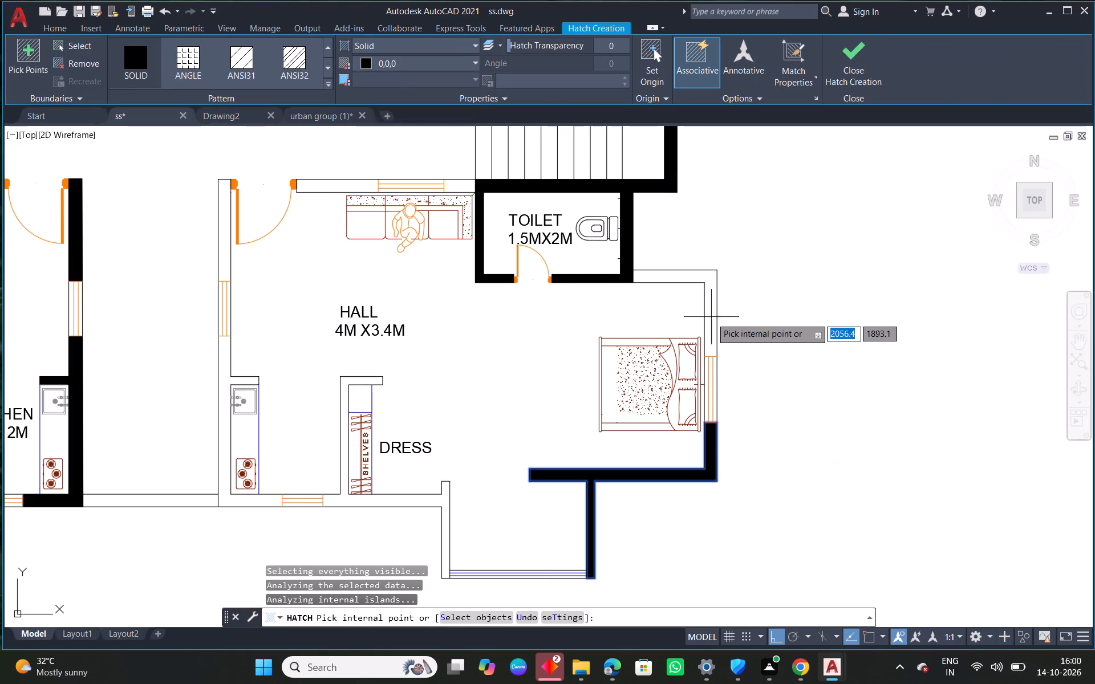
left_click(711, 317)
right_click(701, 311)
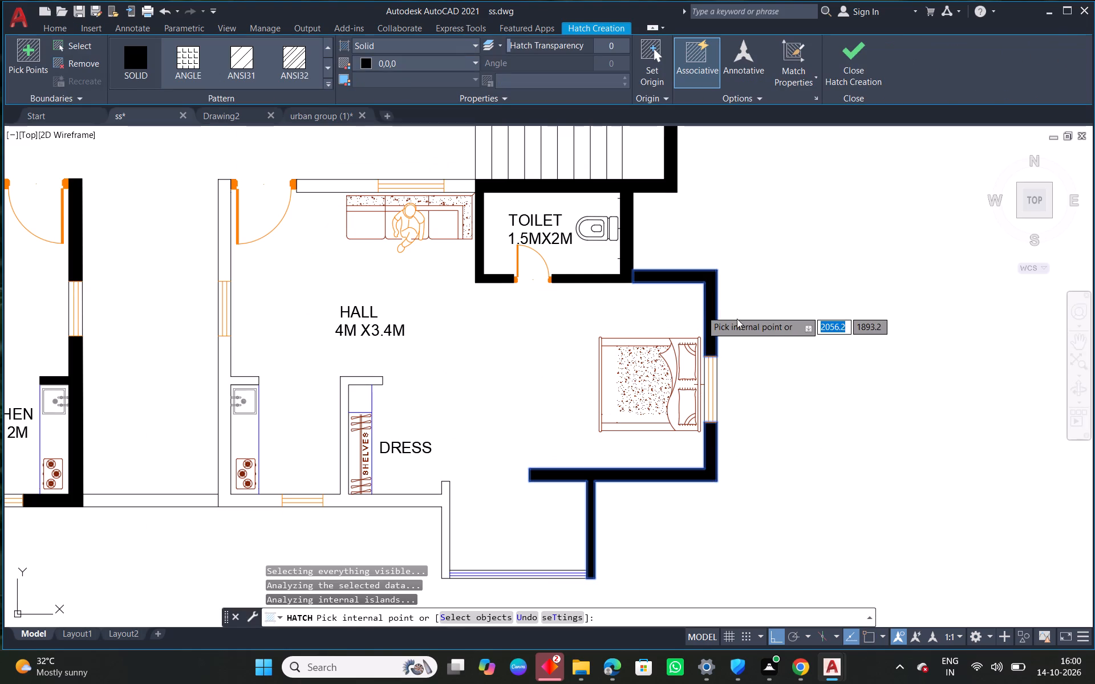
left_click(759, 321)
Fill the lower-right flat's dress, kitchen and inner balcony walls and the hall's corridor-side wall with solid hatch.
middle_click_drag(626, 453, 792, 348)
right_click(628, 286)
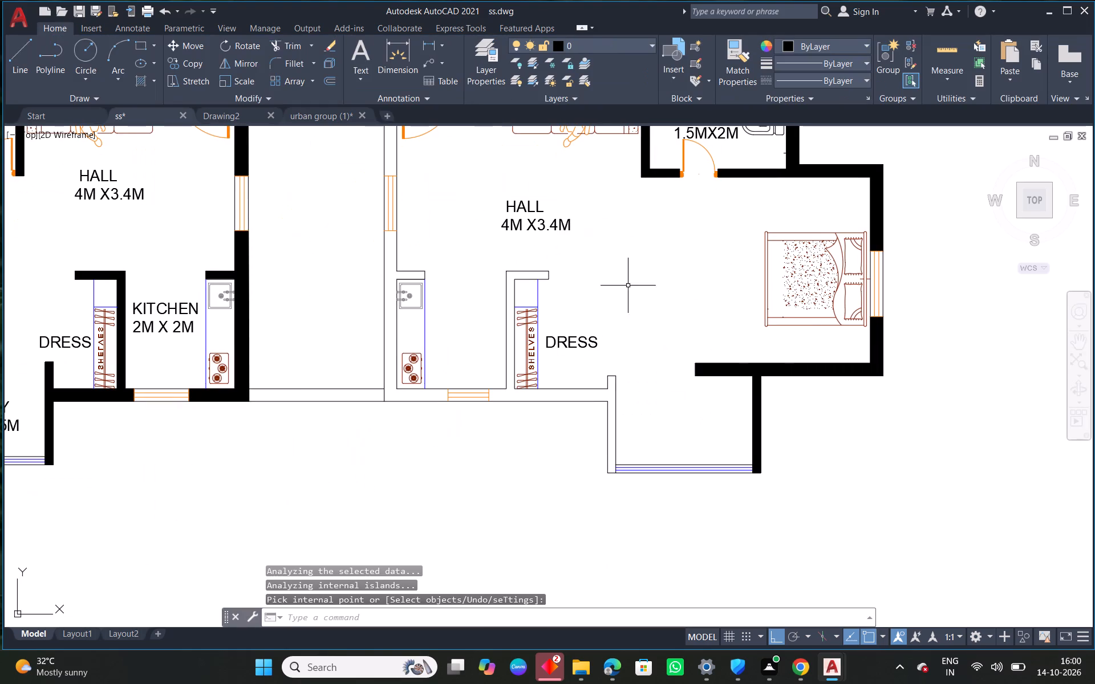
left_click(693, 300)
left_click(582, 397)
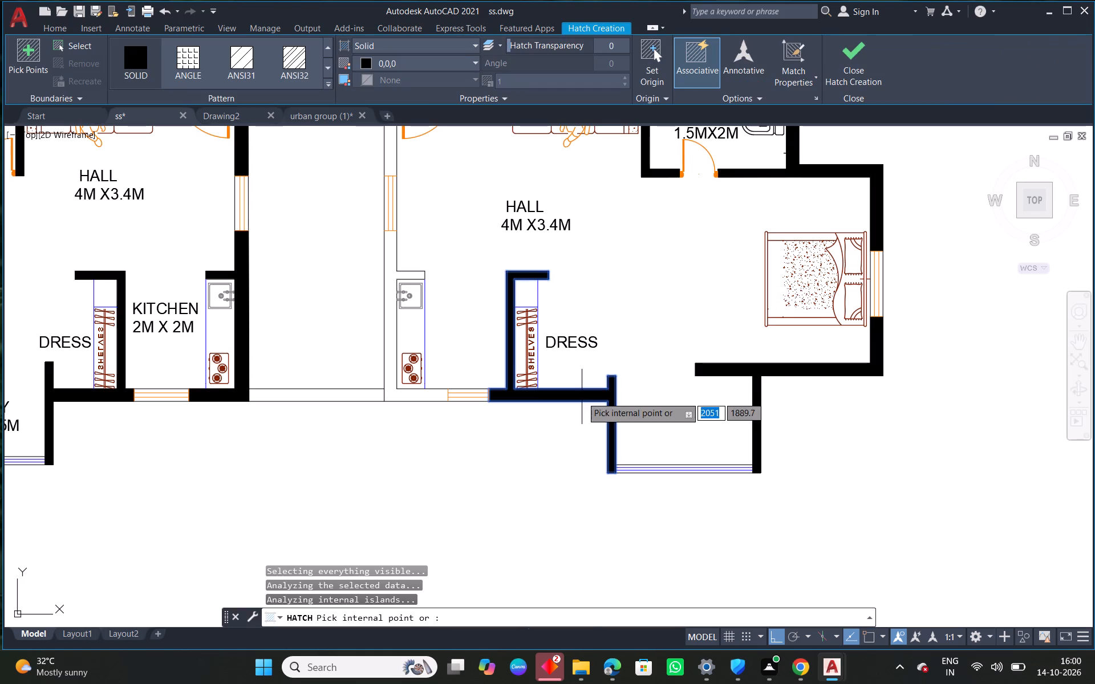
left_click(421, 395)
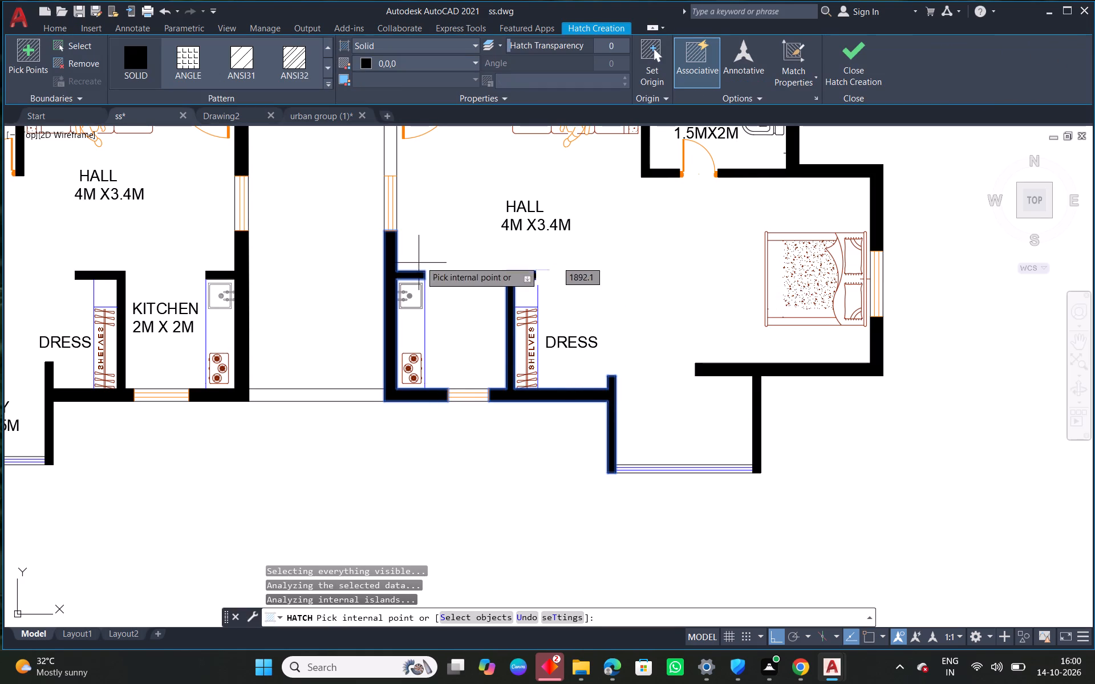
middle_click_drag(439, 233, 432, 412)
left_click(383, 303)
right_click(383, 303)
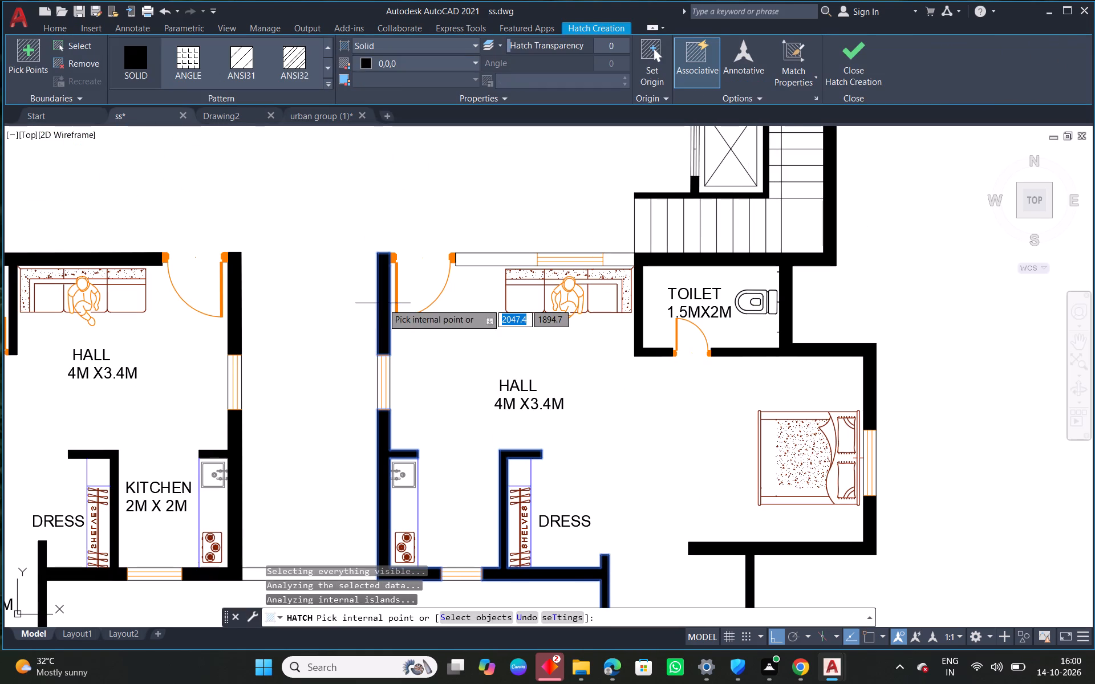
left_click(431, 308)
Fill the lower-right hall's upper wall on both sides of its window with solid hatch.
right_click(415, 221)
left_click(457, 233)
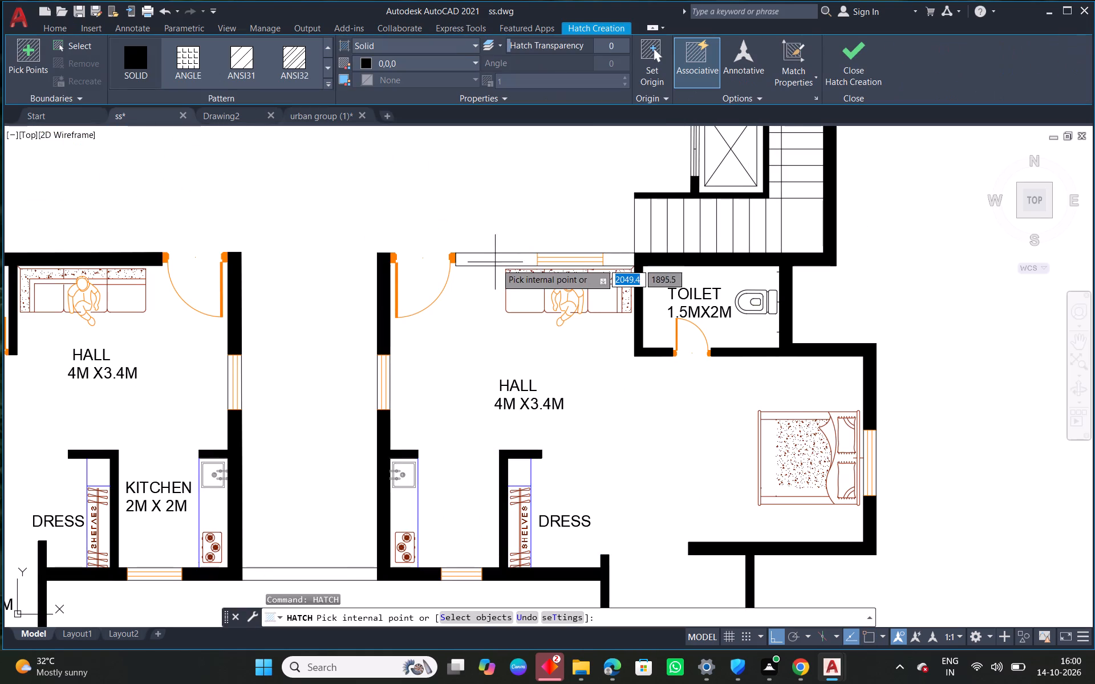
left_click(501, 260)
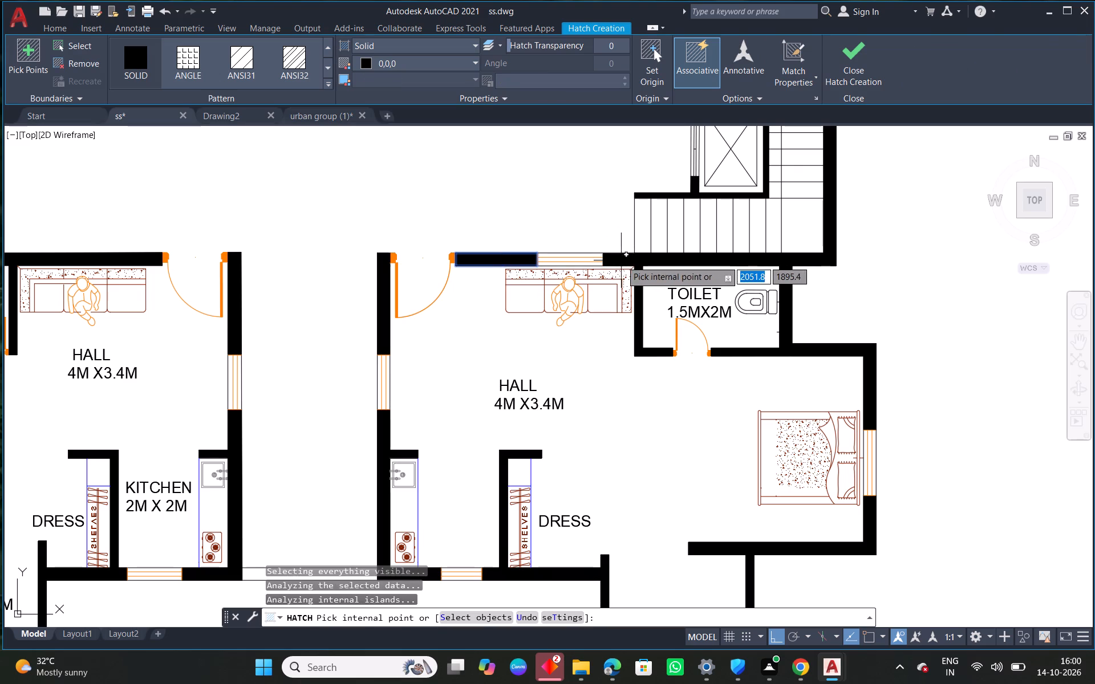
left_click(621, 260)
right_click(621, 260)
left_click(662, 275)
Copy the "BALCONY 2.5M X1.5M" label from the lower-left flat's balcony straight across into the lower-right flat's balcony.
scroll(663, 404, "down", 2)
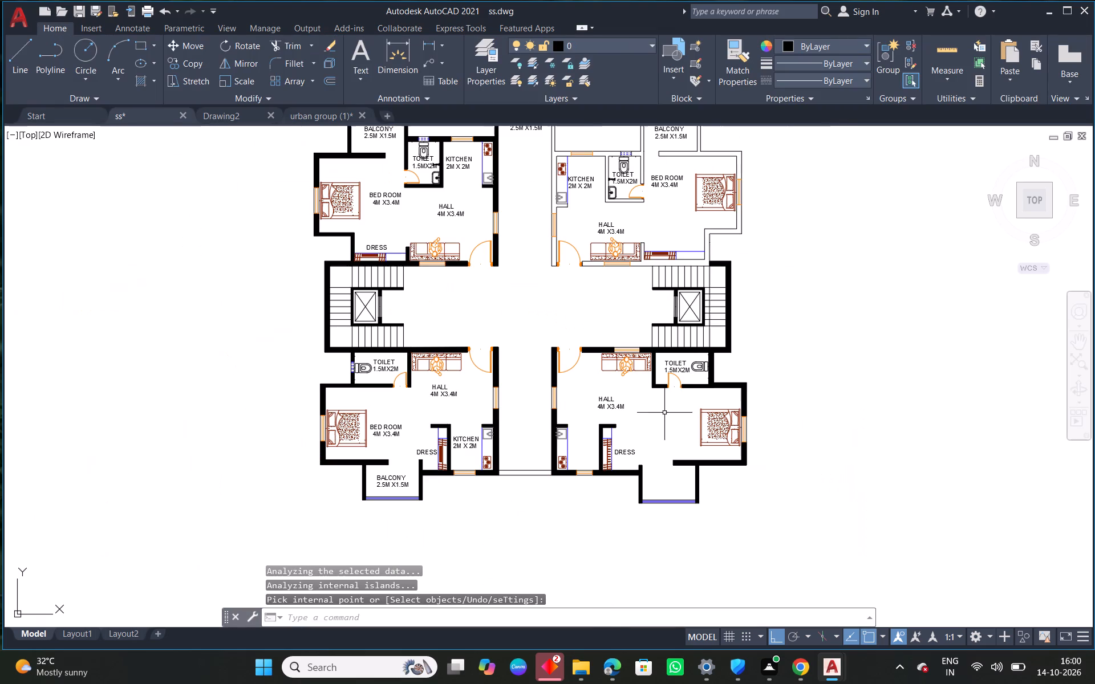
middle_click_drag(788, 473, 791, 466)
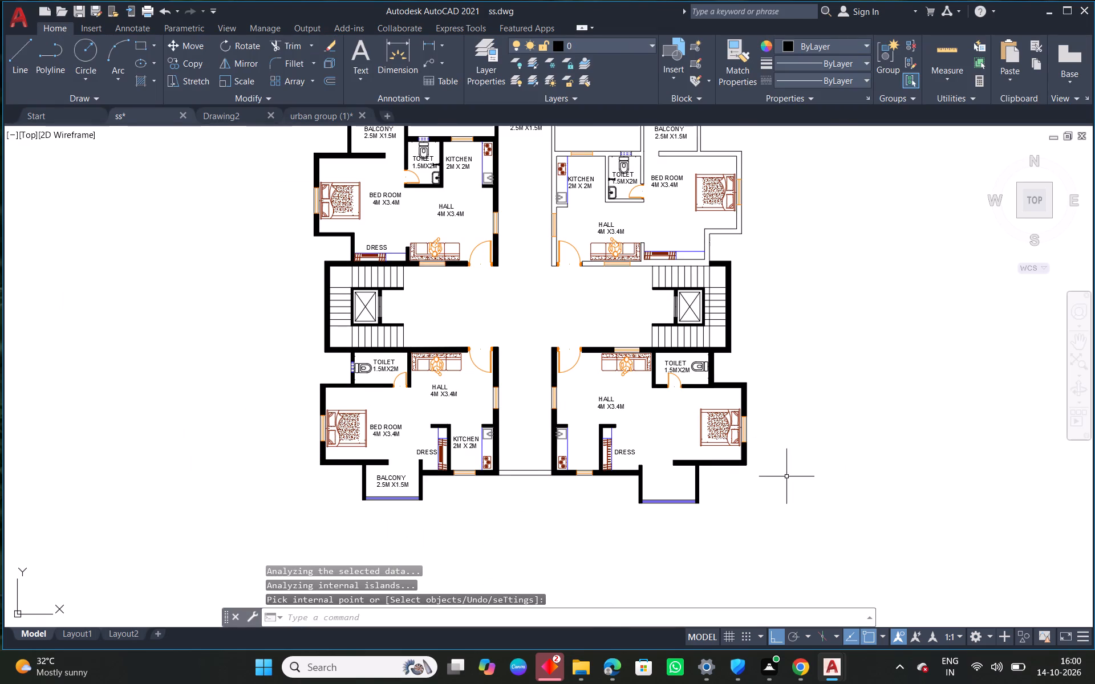
middle_click_drag(791, 466, 795, 426)
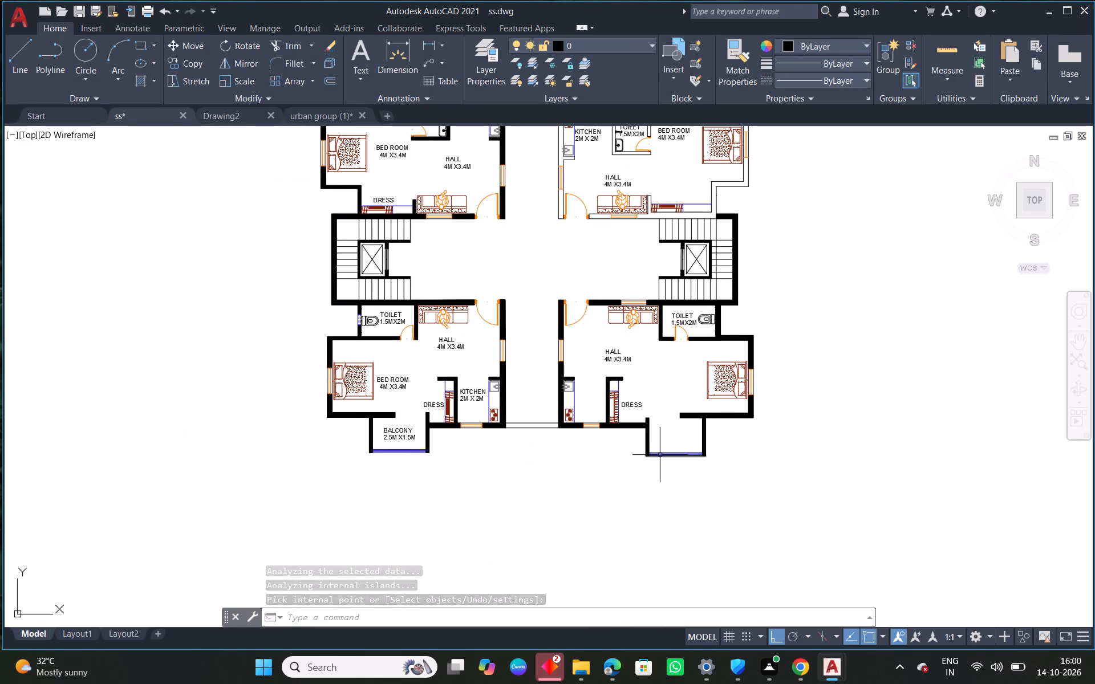
left_click(390, 438)
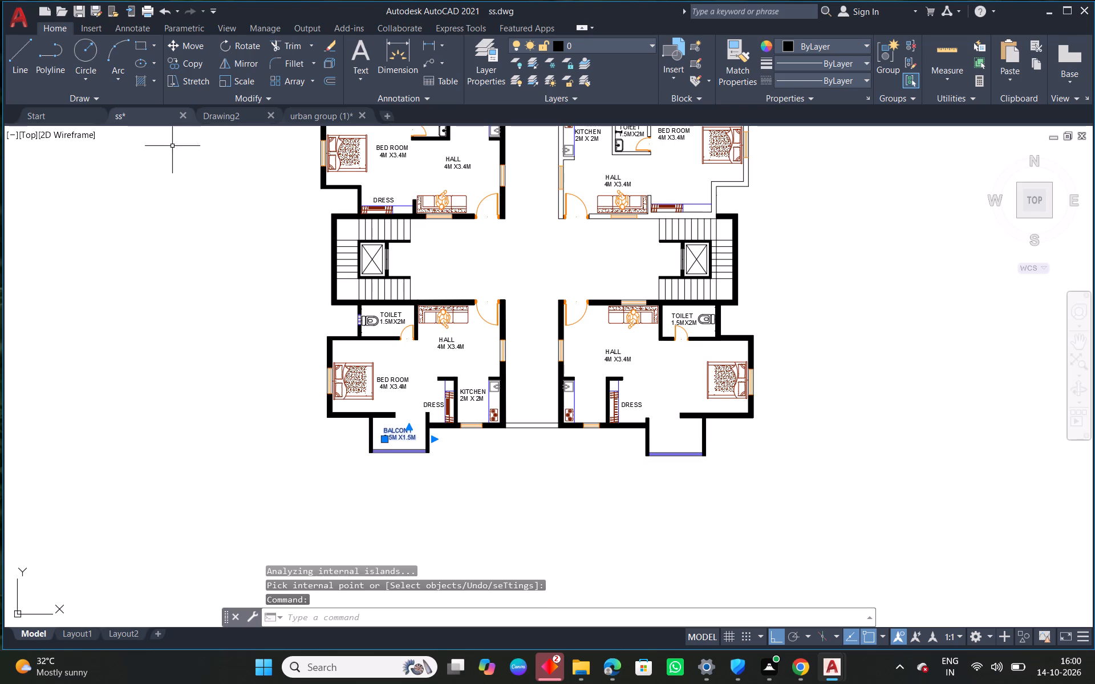
left_click(198, 66)
left_click(391, 436)
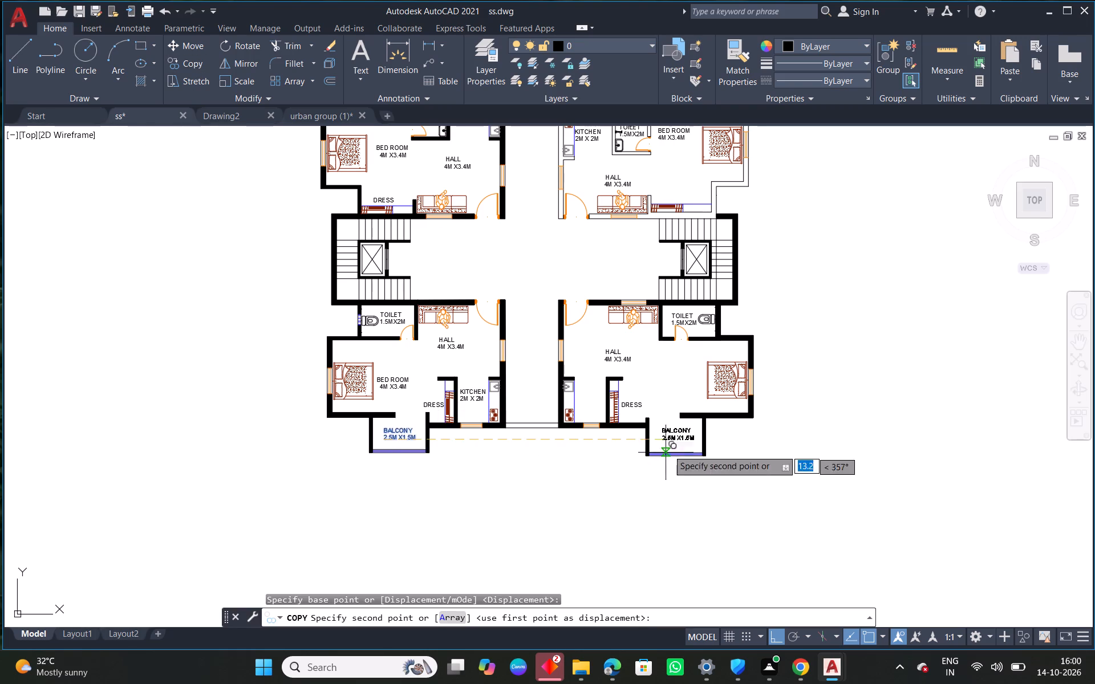
scroll(686, 435, "up", 3)
left_click(598, 450)
right_click(598, 450)
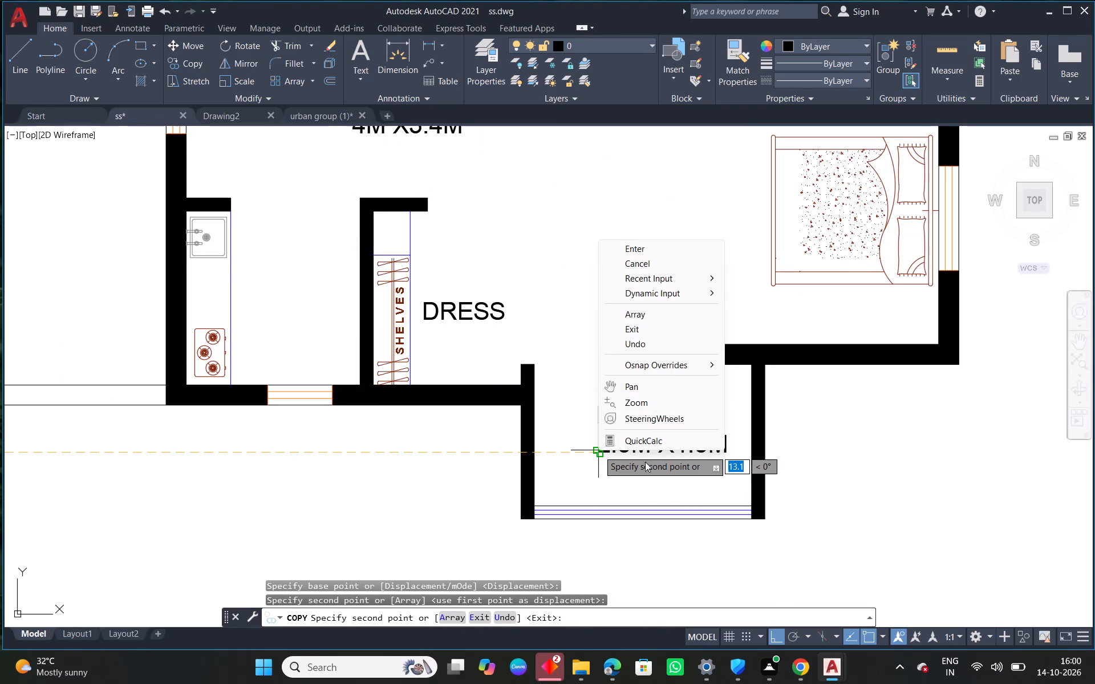
left_click(646, 249)
scroll(667, 381, "down", 2)
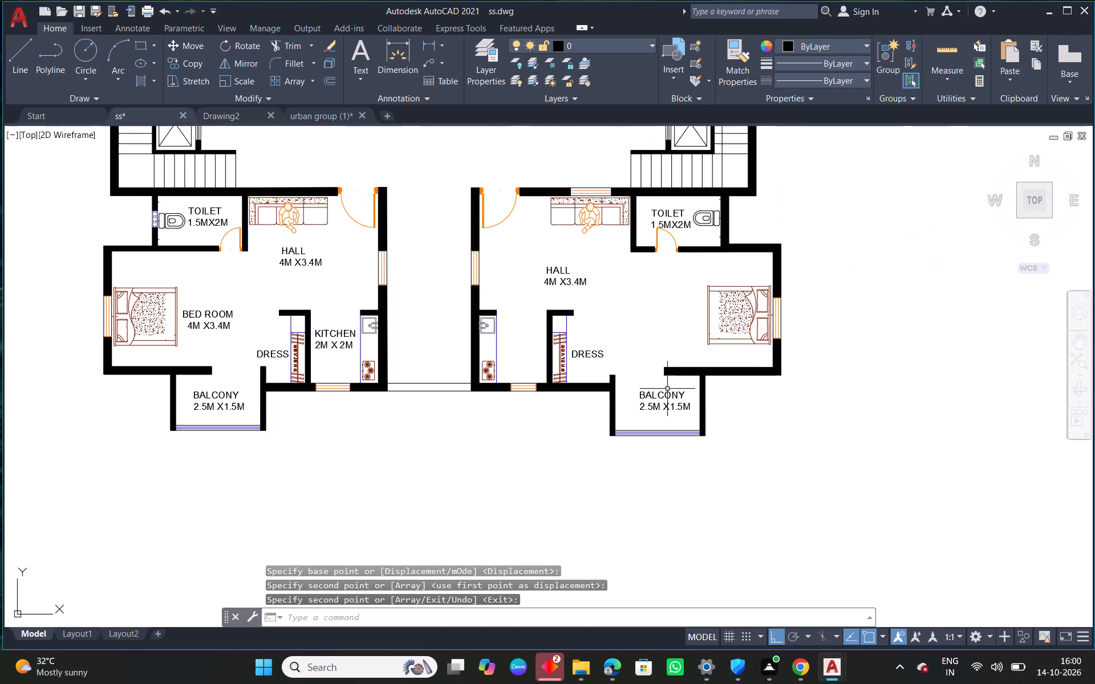
With Ortho switched off, reposition the upper-right flat's "BED ROOM 4M X3.4M" label slightly lower, between the toilet door and the bed.
middle_click_drag(669, 291, 647, 482)
middle_click_drag(624, 287, 607, 442)
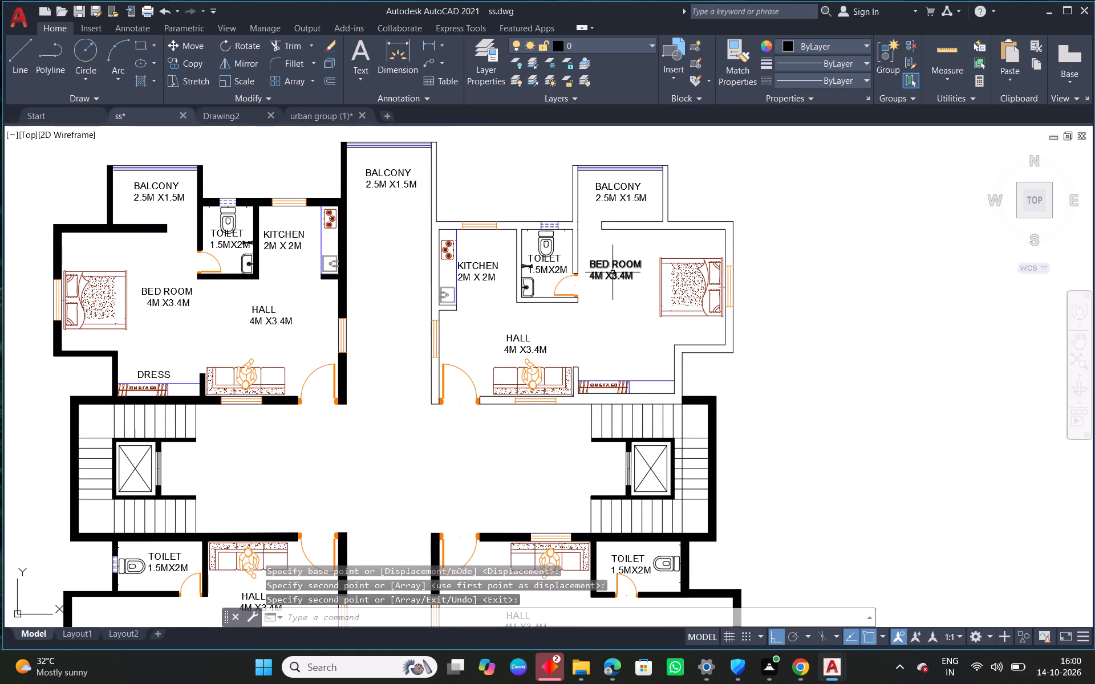
left_click(613, 272)
scroll(614, 283, "up", 2)
left_click(527, 271)
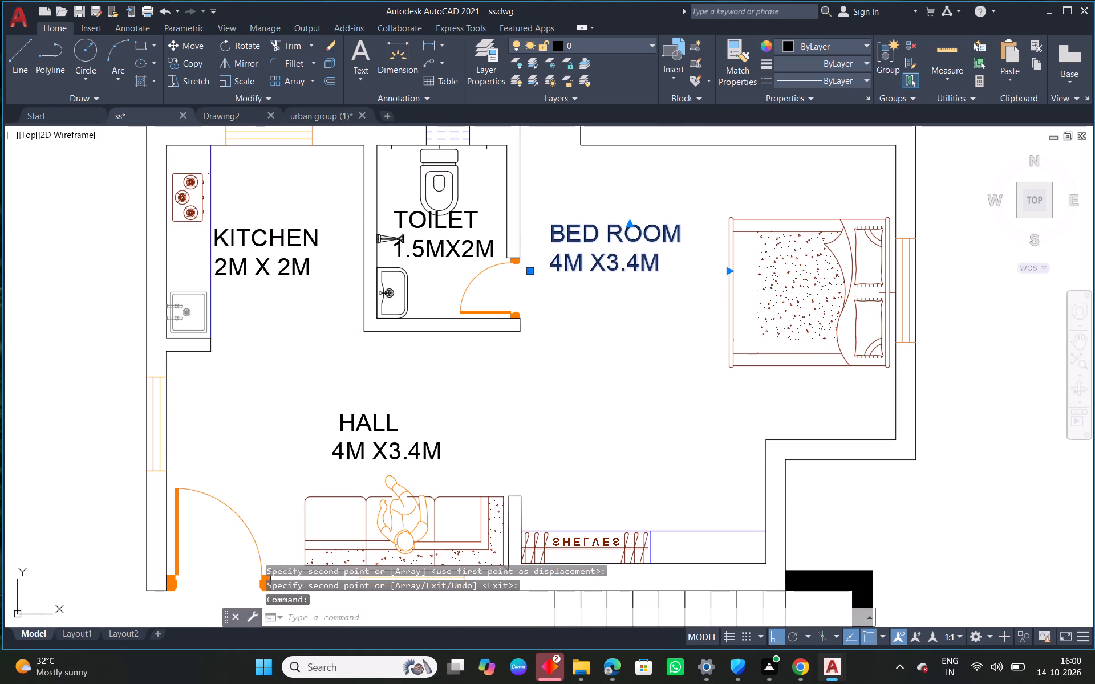
left_click(587, 324)
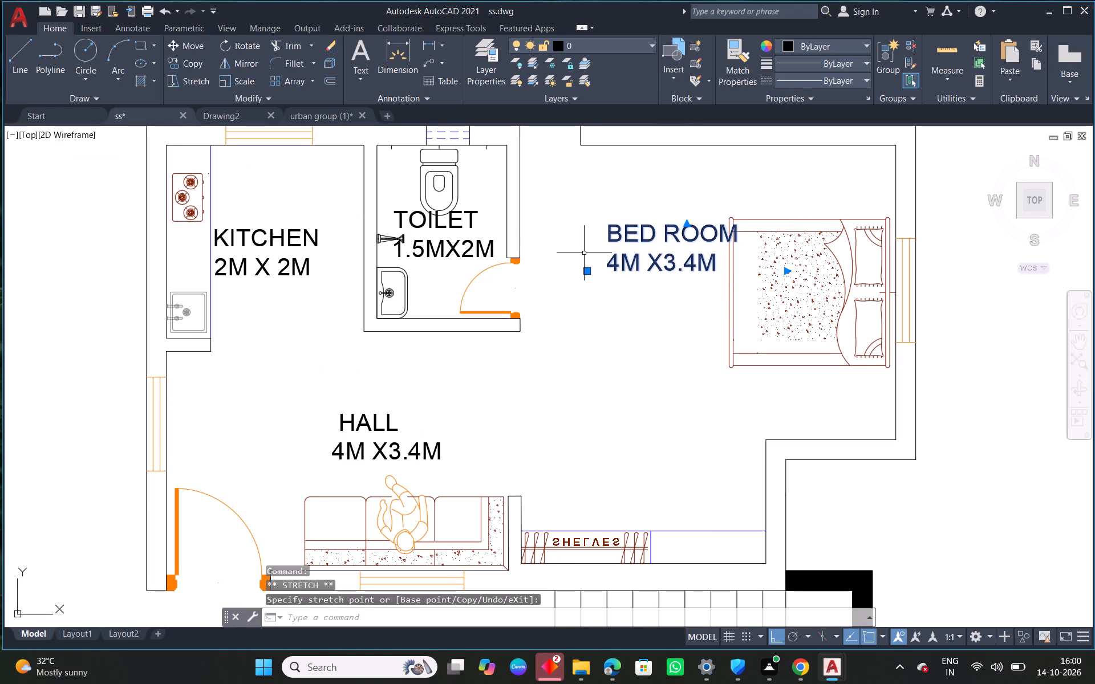
left_click(589, 269)
left_click(575, 310)
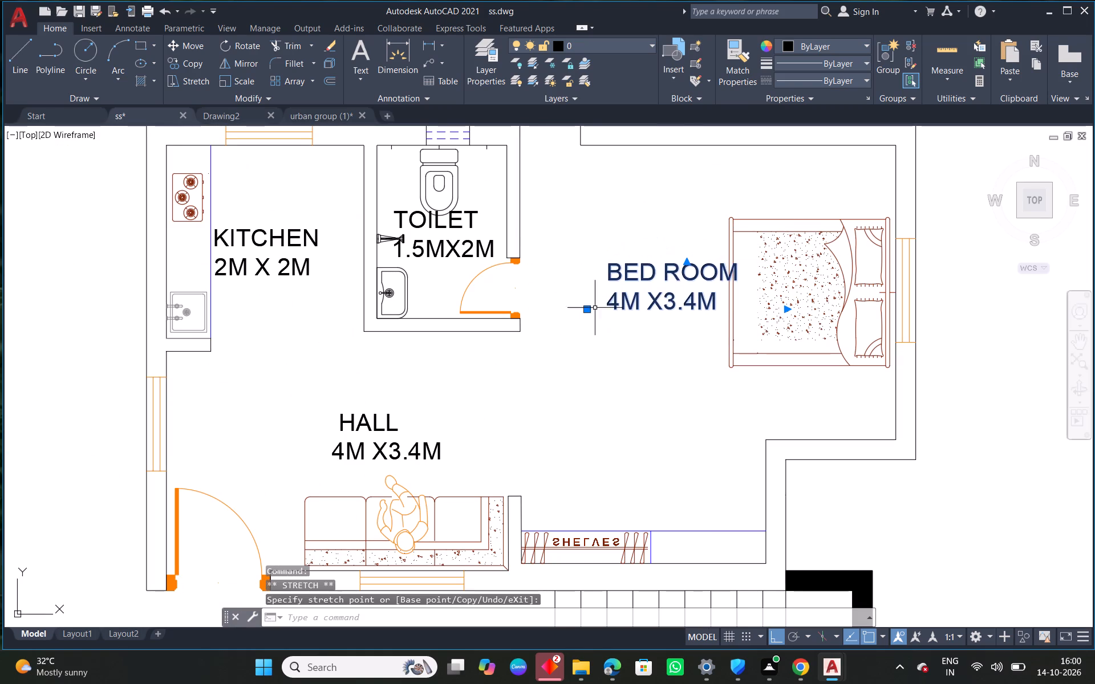
left_click(775, 636)
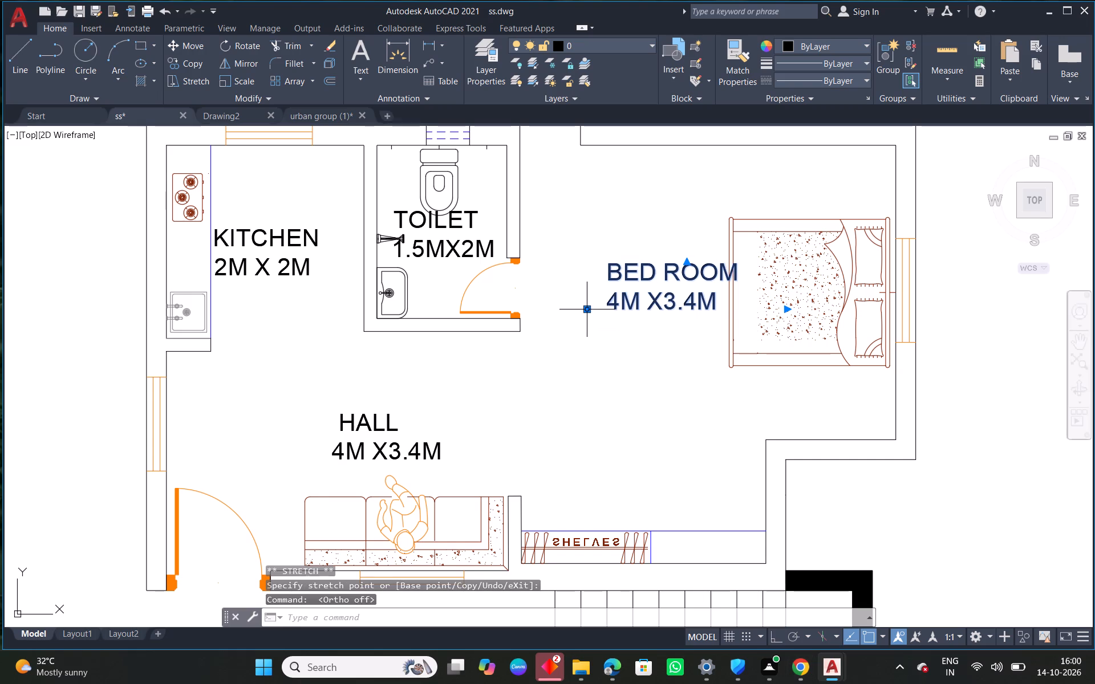
left_click(586, 311)
left_click(544, 308)
Copy the upper-right flat's "BED ROOM 4M X3.4M" label into the lower-right bedroom, in the open space beside the bed.
left_click(175, 64)
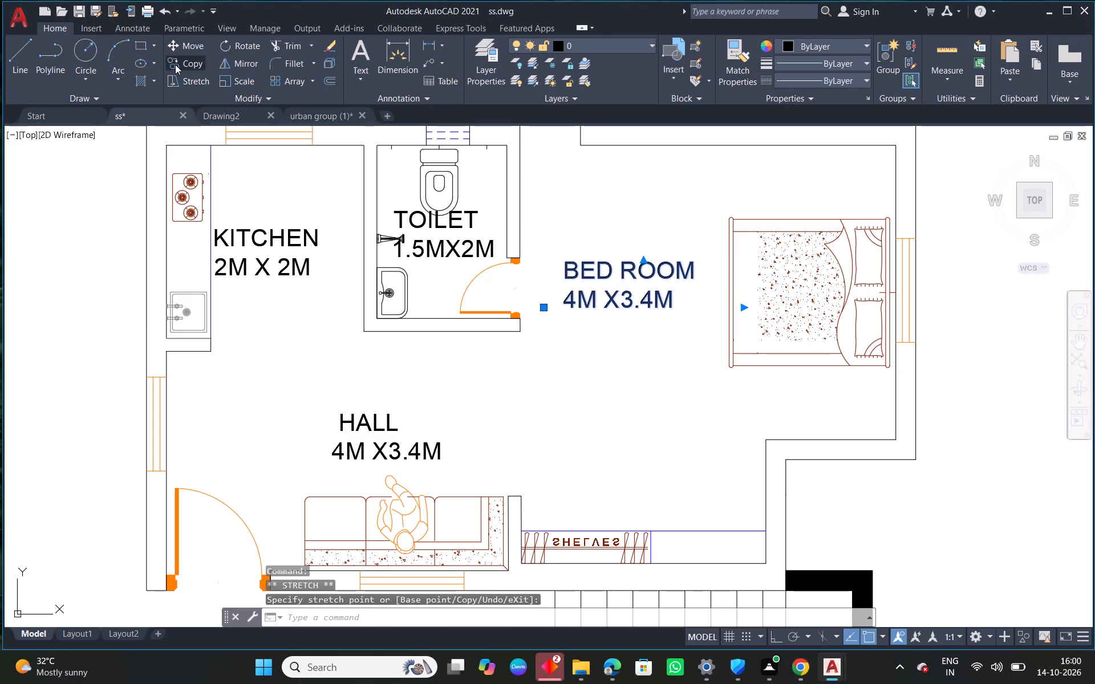
left_click(579, 305)
scroll(598, 443, "down", 2)
middle_click_drag(631, 425, 601, 125)
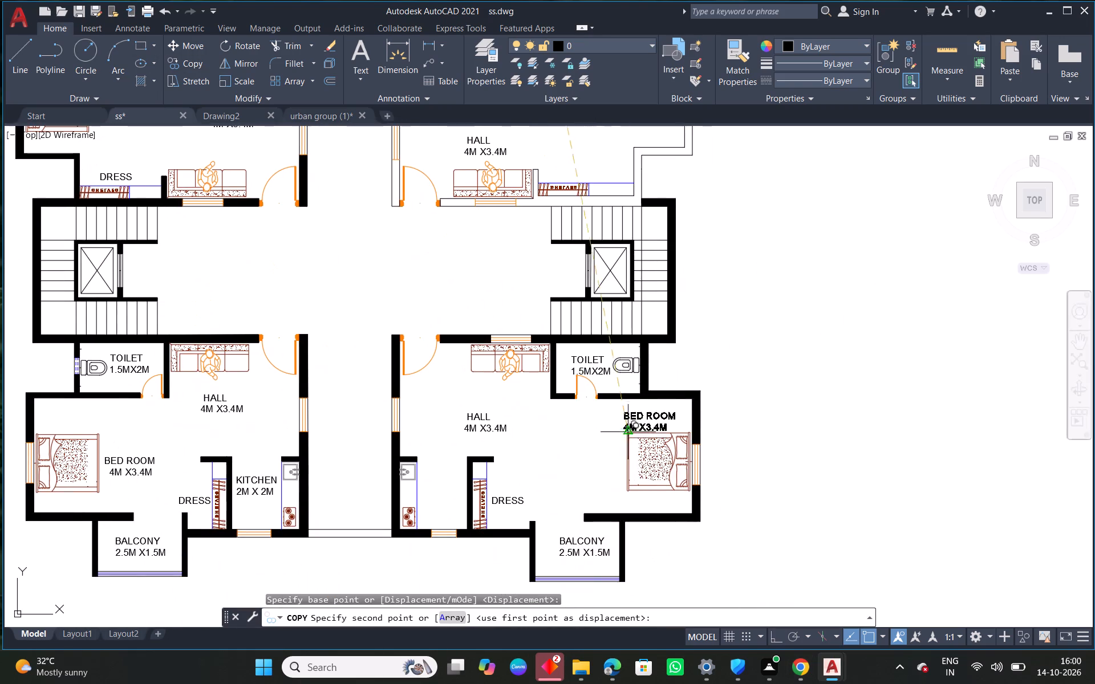
scroll(565, 482, "up", 2)
left_click(577, 447)
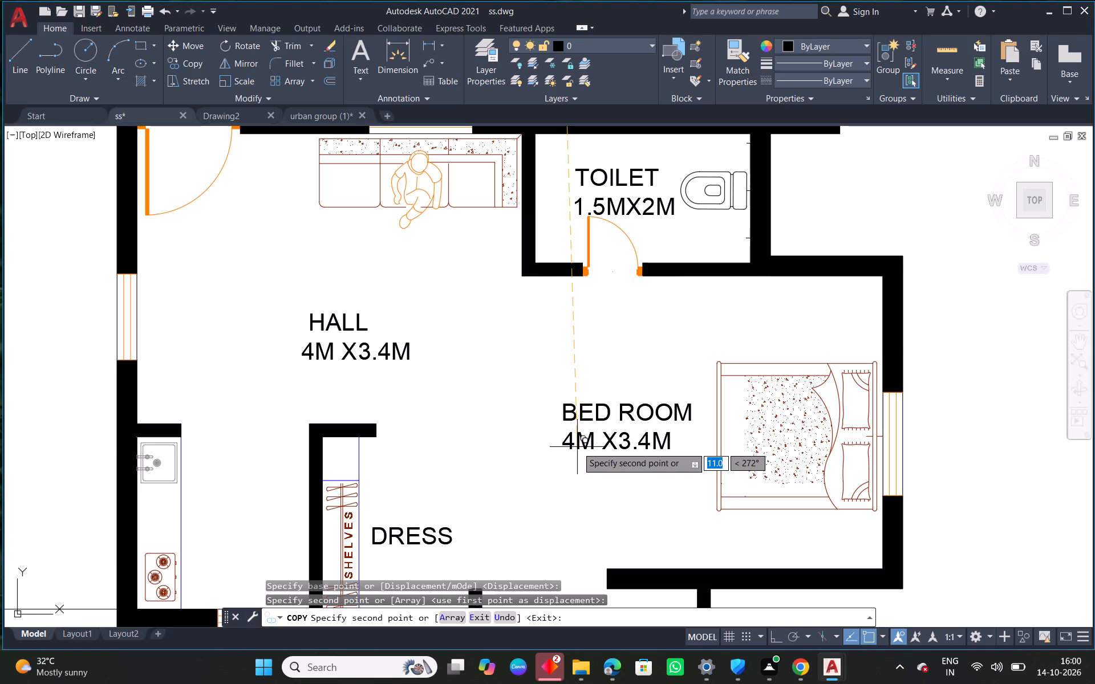
right_click(577, 447)
left_click(625, 247)
scroll(601, 376, "down", 1)
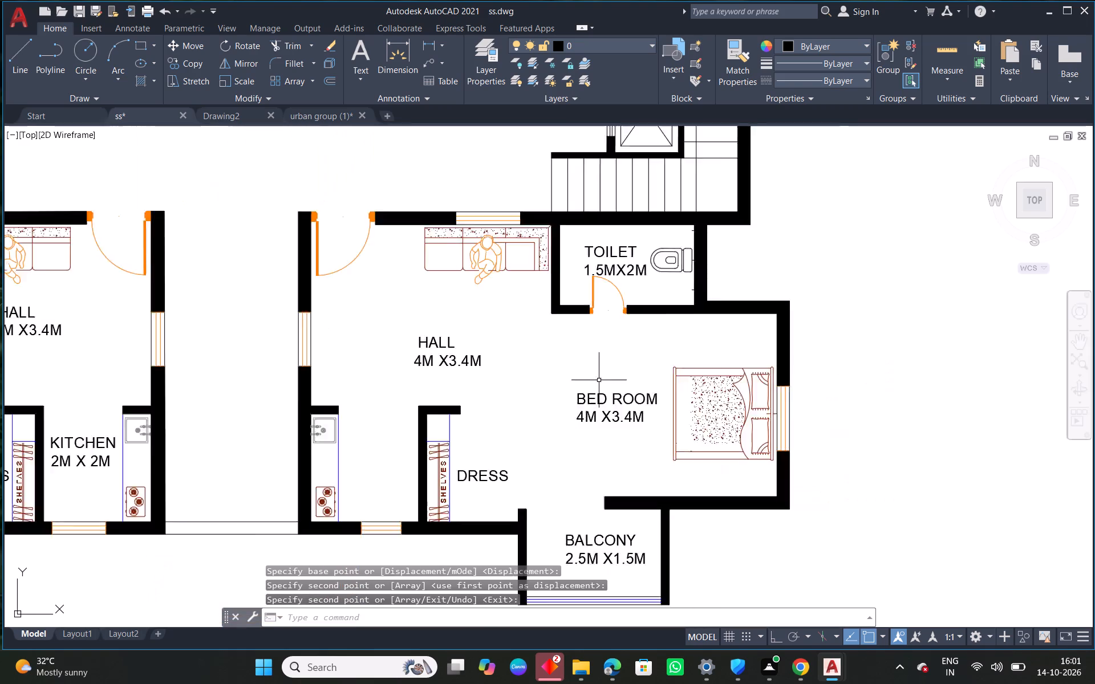
scroll(598, 382, "down", 2)
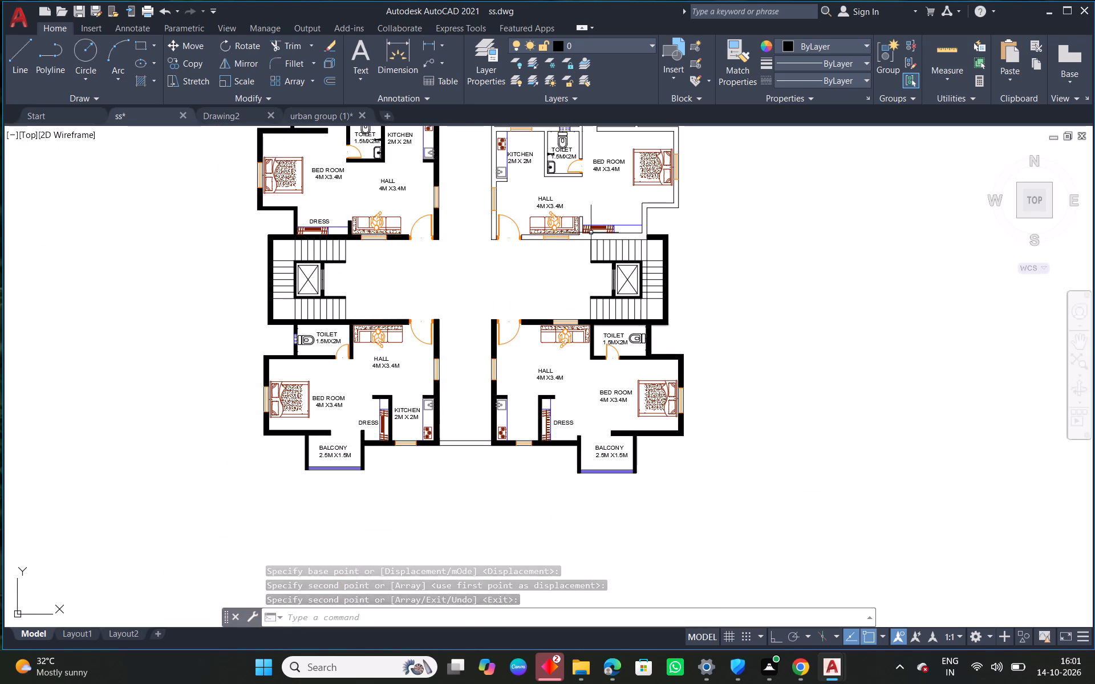
Copy the washbasin and shower fixture from the upper-right toilet into the lower-right bedroom, just below the toilet door.
middle_click_drag(707, 287, 716, 294)
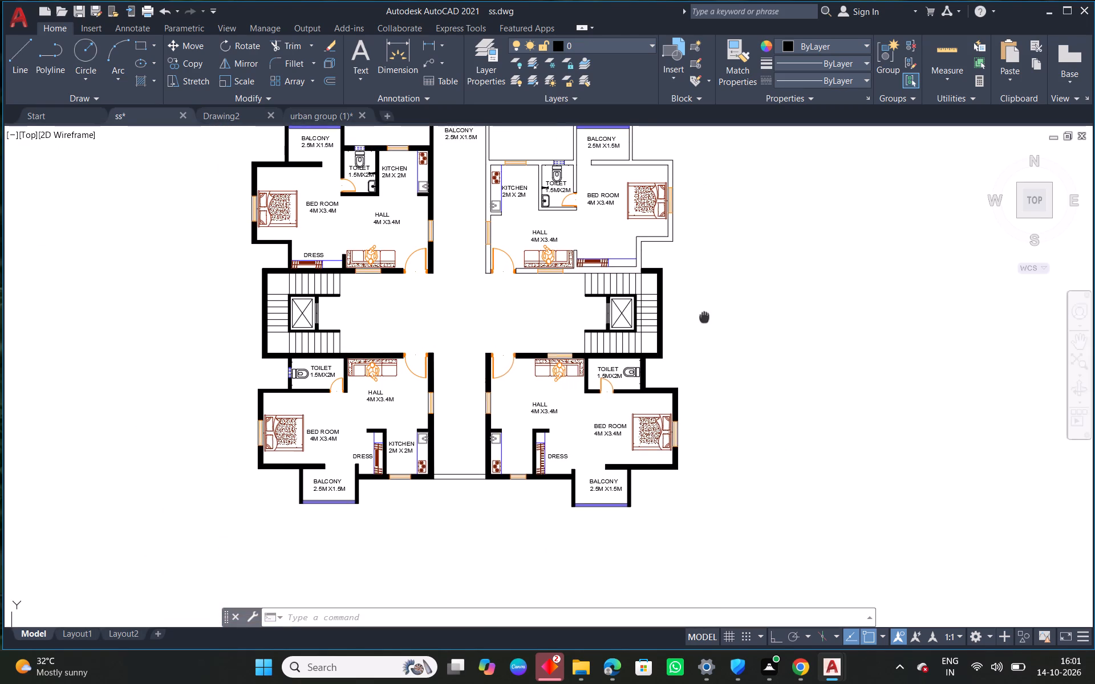
middle_click_drag(716, 294, 719, 282)
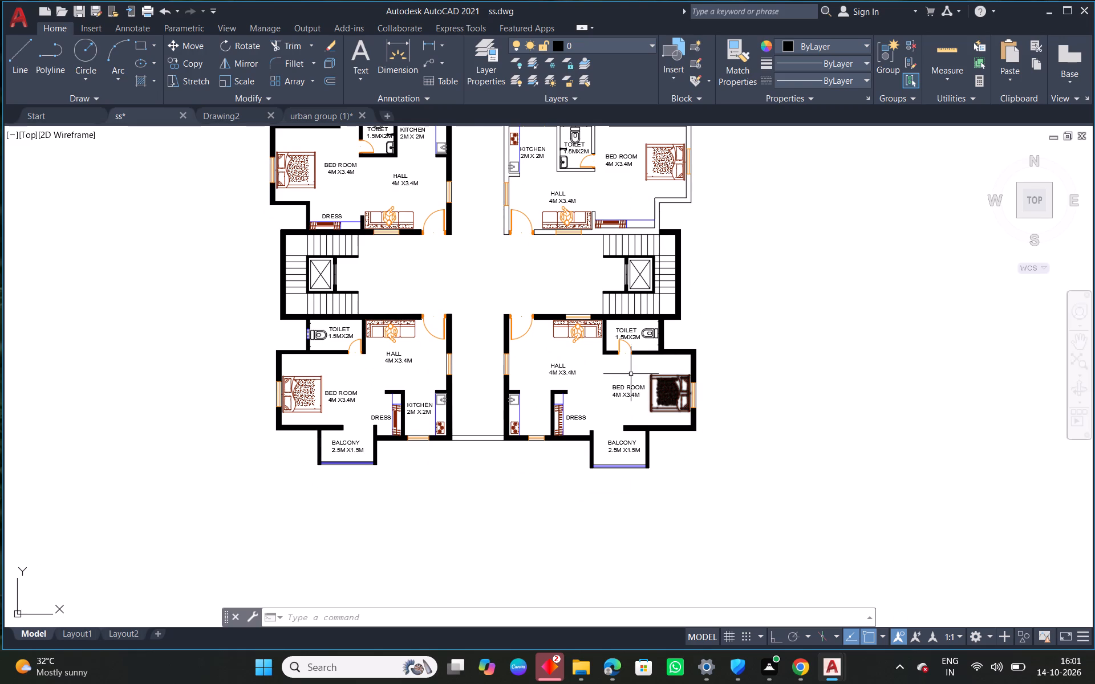
middle_click_drag(565, 163, 565, 245)
scroll(562, 219, "up", 3)
scroll(573, 324, "up", 1)
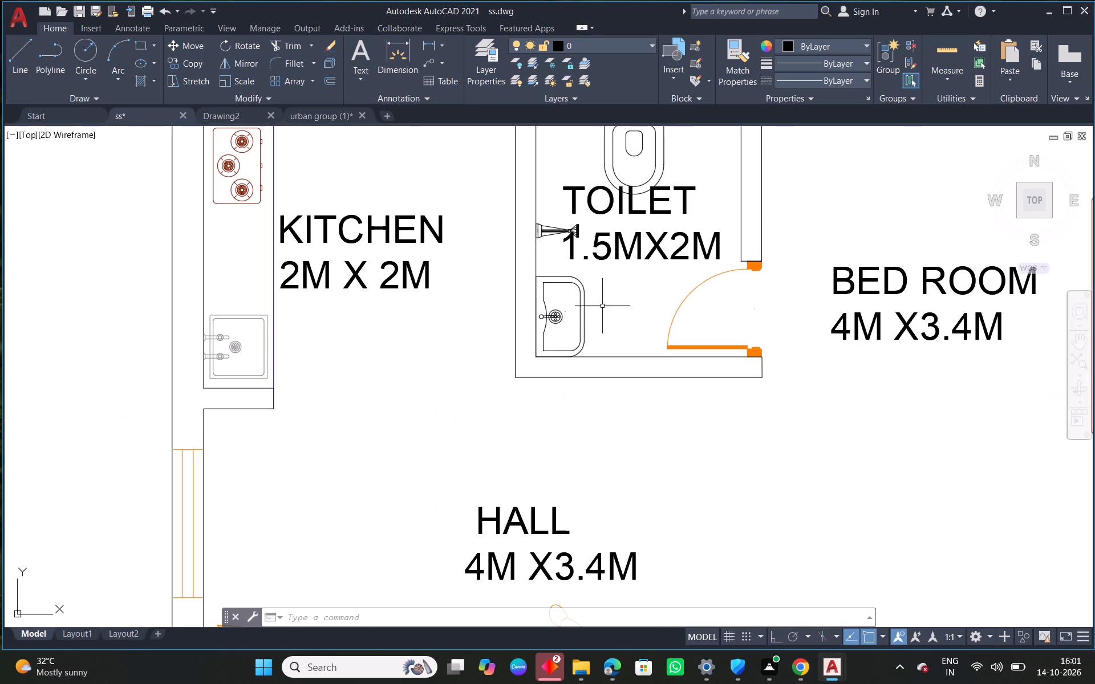
left_click_drag(605, 304, 580, 311)
left_click(553, 316)
left_click(552, 227)
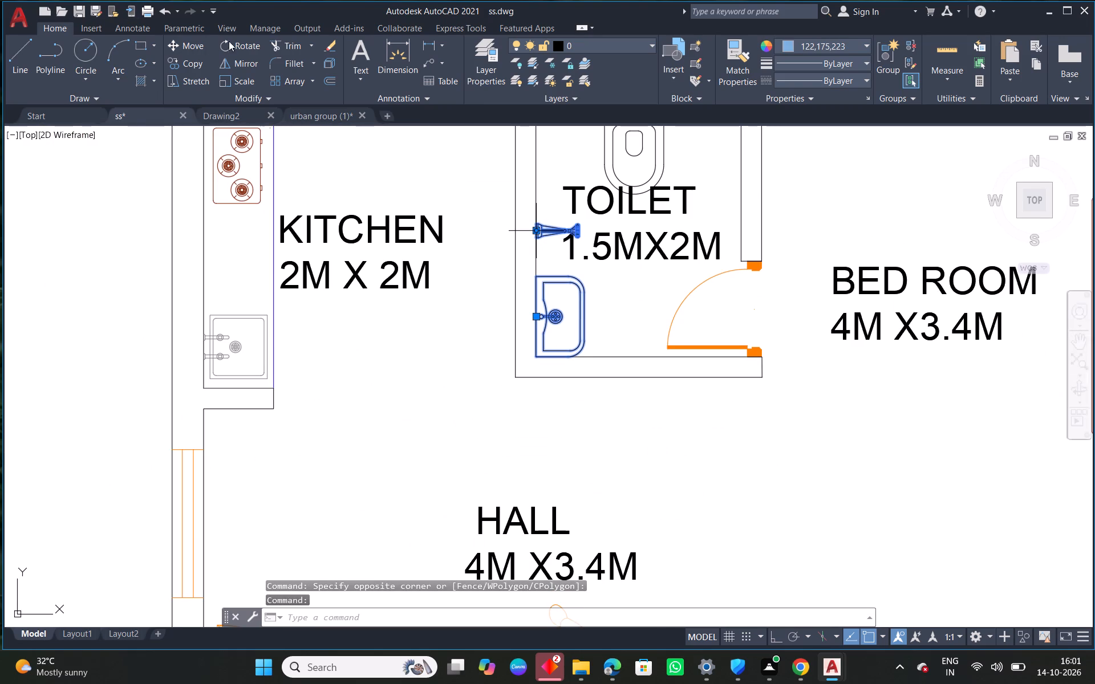
left_click(192, 66)
left_click(533, 354)
scroll(635, 435, "down", 2)
middle_click_drag(683, 477, 480, 0)
scroll(576, 414, "up", 2)
left_click(534, 432)
right_click(534, 432)
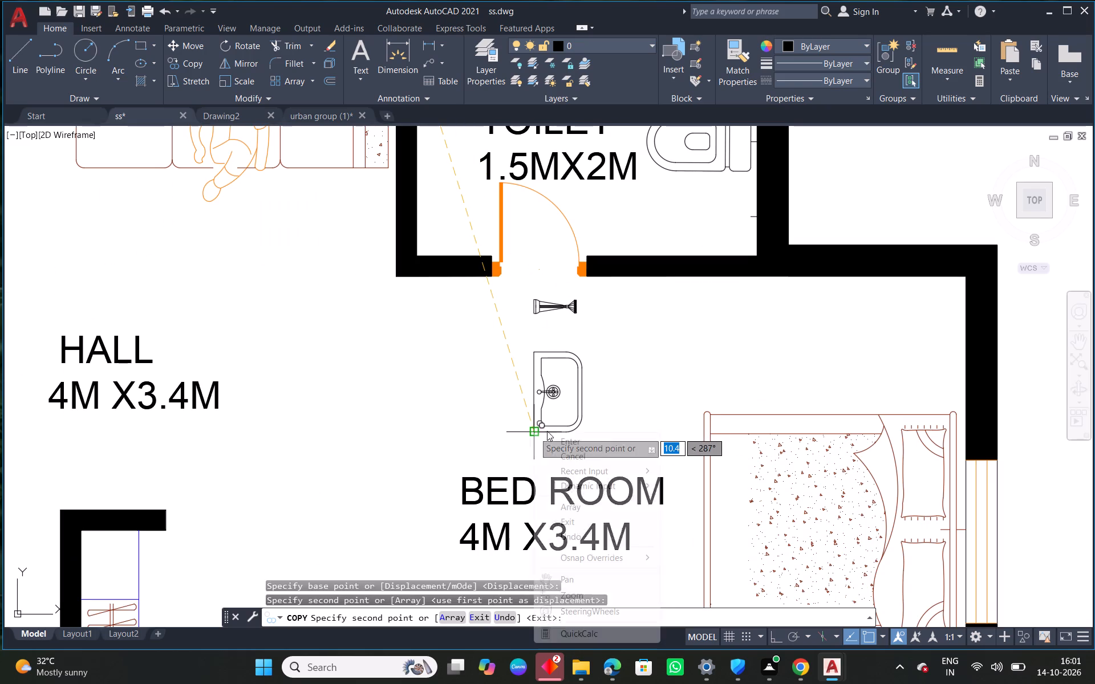
left_click(575, 440)
Rotate the copied washbasin and shower fixture by 270 degrees.
left_click_drag(610, 412, 570, 390)
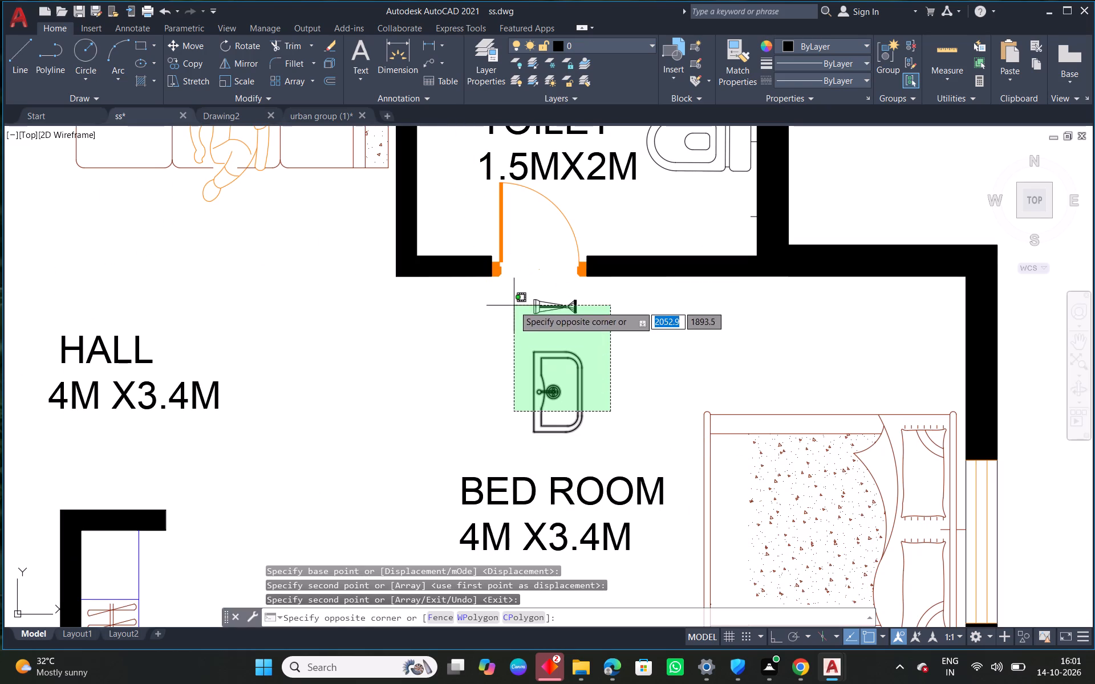
left_click(514, 306)
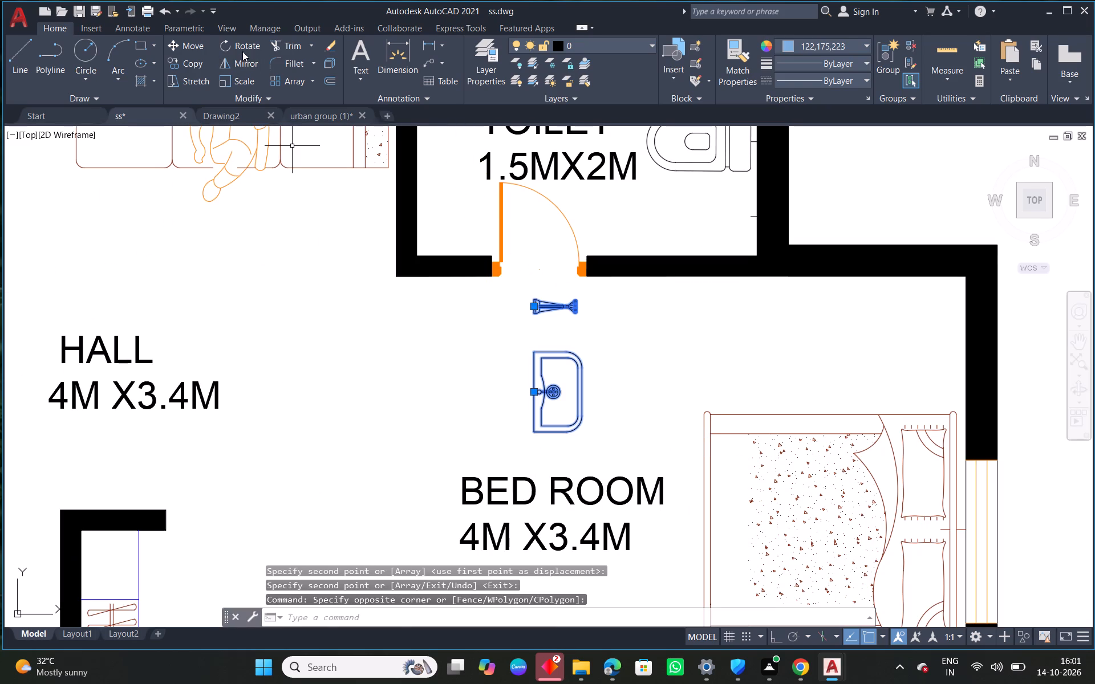
left_click(243, 50)
left_click(581, 298)
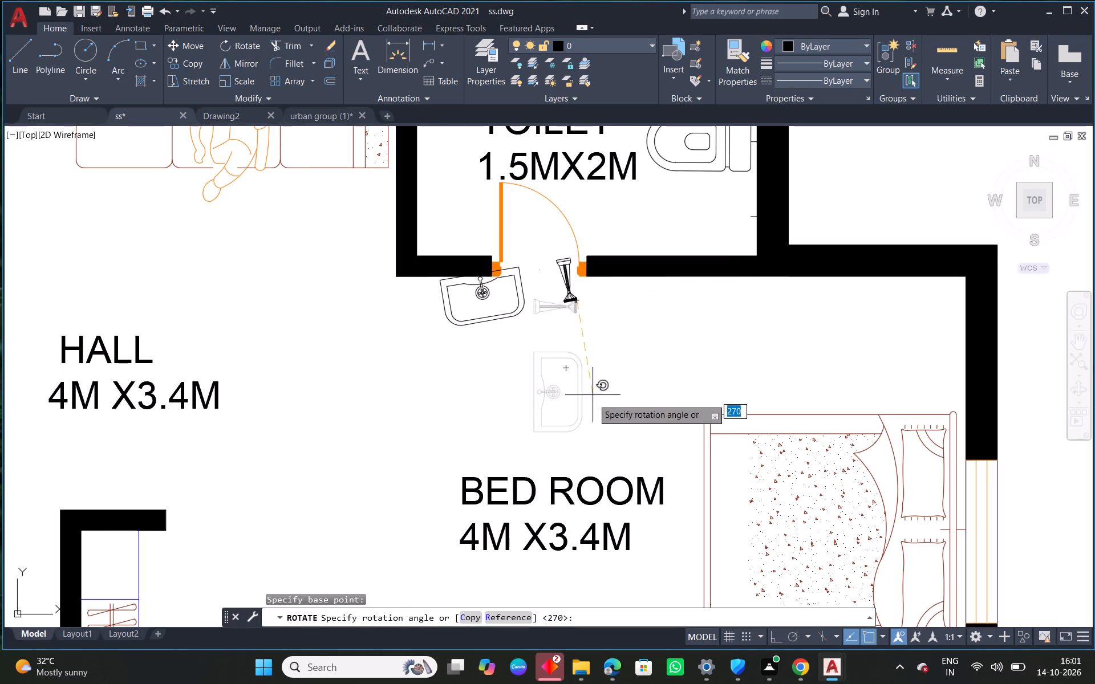
left_click(576, 488)
Move the rotated washbasin against the lower-right toilet's upper wall, in its upper-left corner.
middle_click_drag(490, 335, 501, 414)
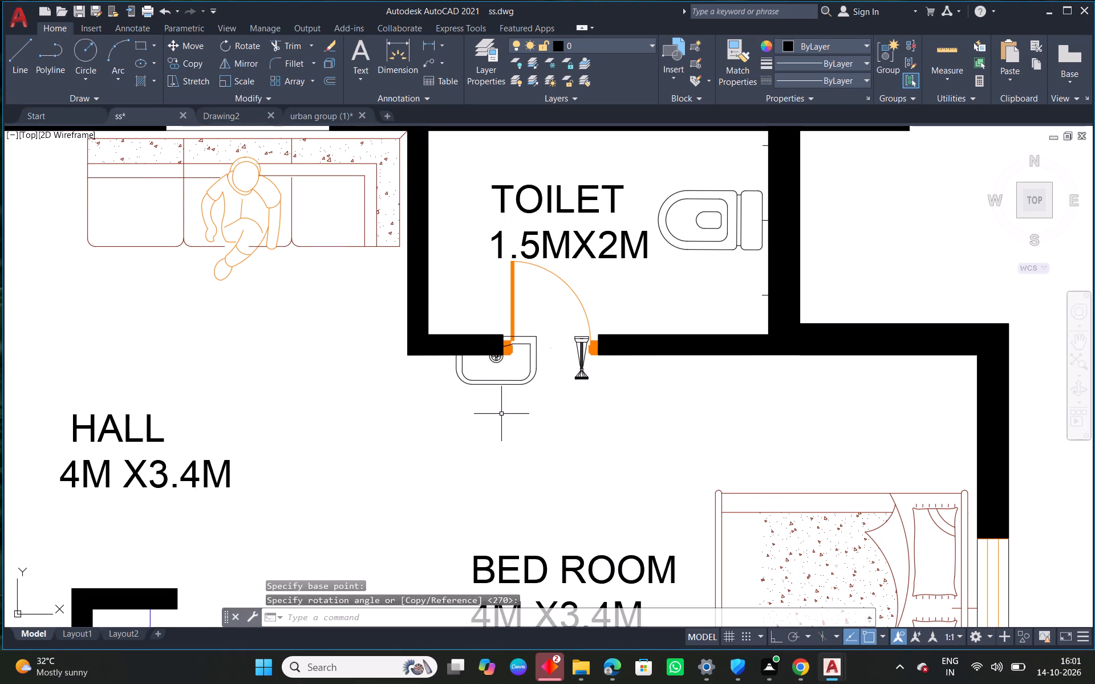
middle_click_drag(528, 307, 533, 406)
left_click(540, 450)
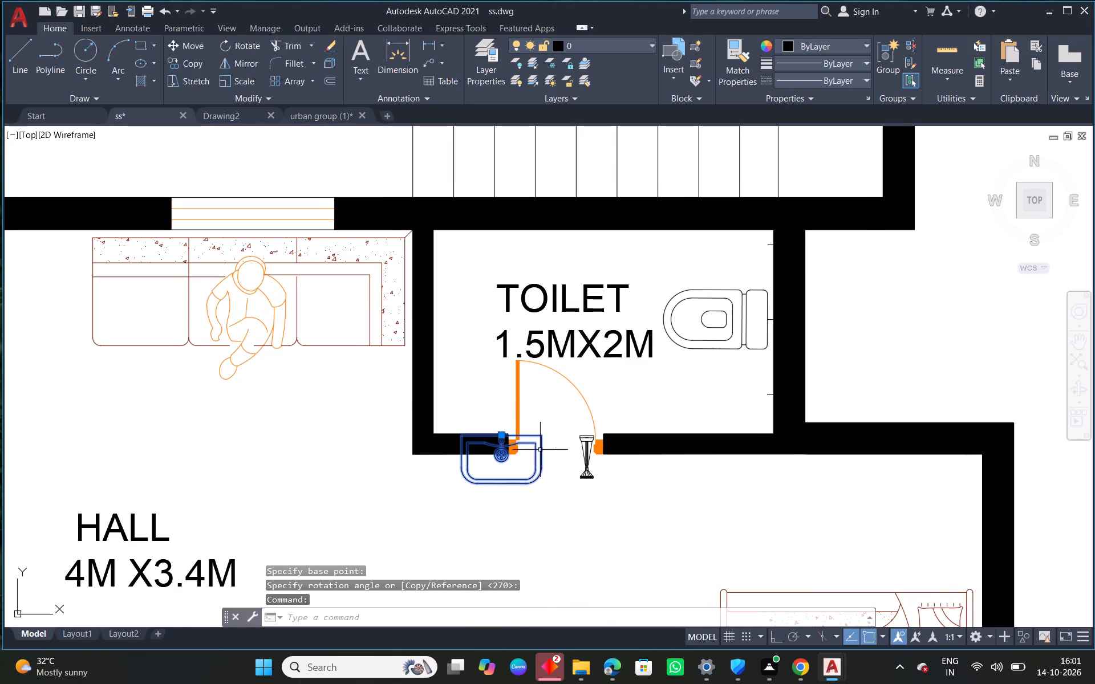
left_click_drag(502, 435, 500, 417)
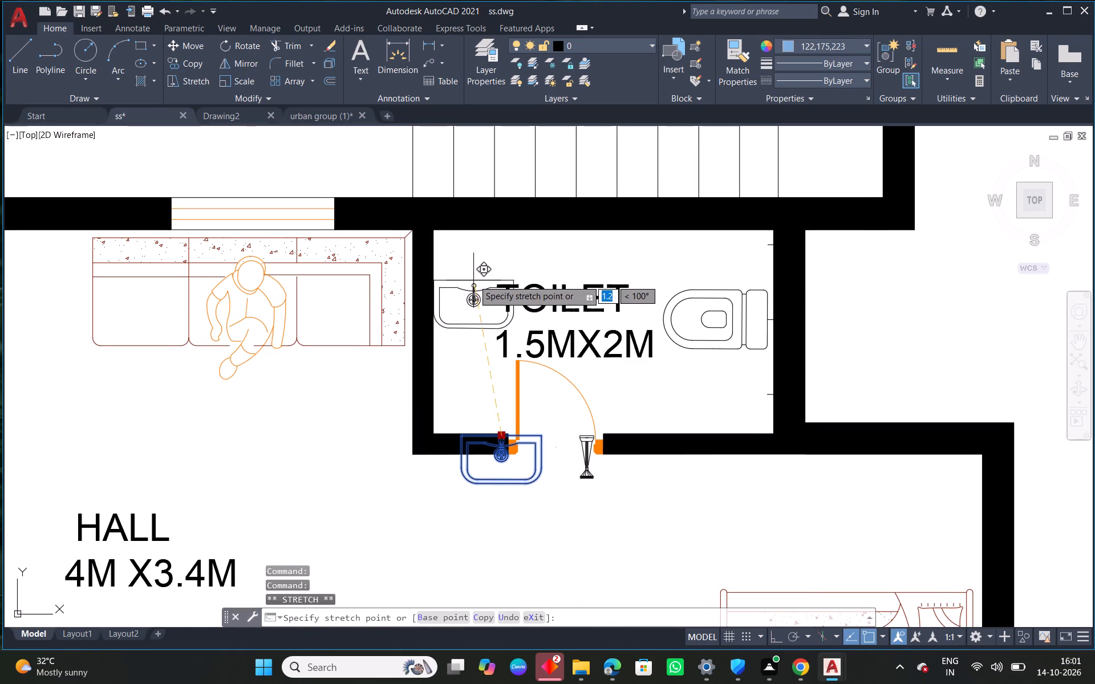
left_click(473, 230)
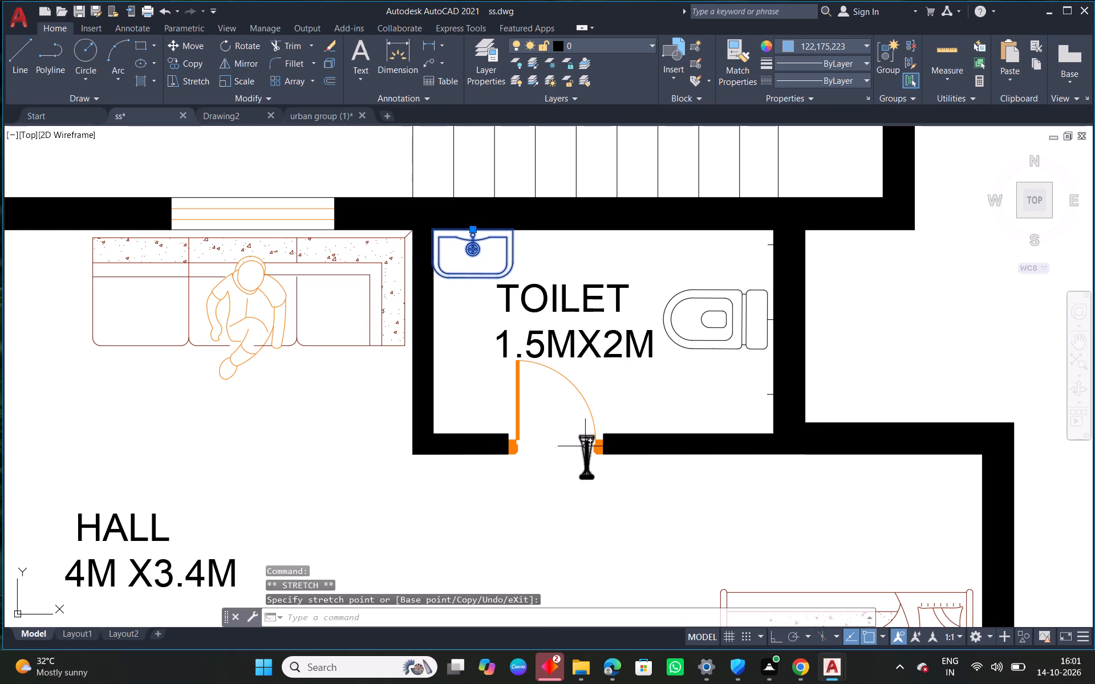
Move the rotated shower fixture against the lower-right toilet's upper wall, between the washbasin and the WC.
left_click(586, 446)
left_click(586, 436)
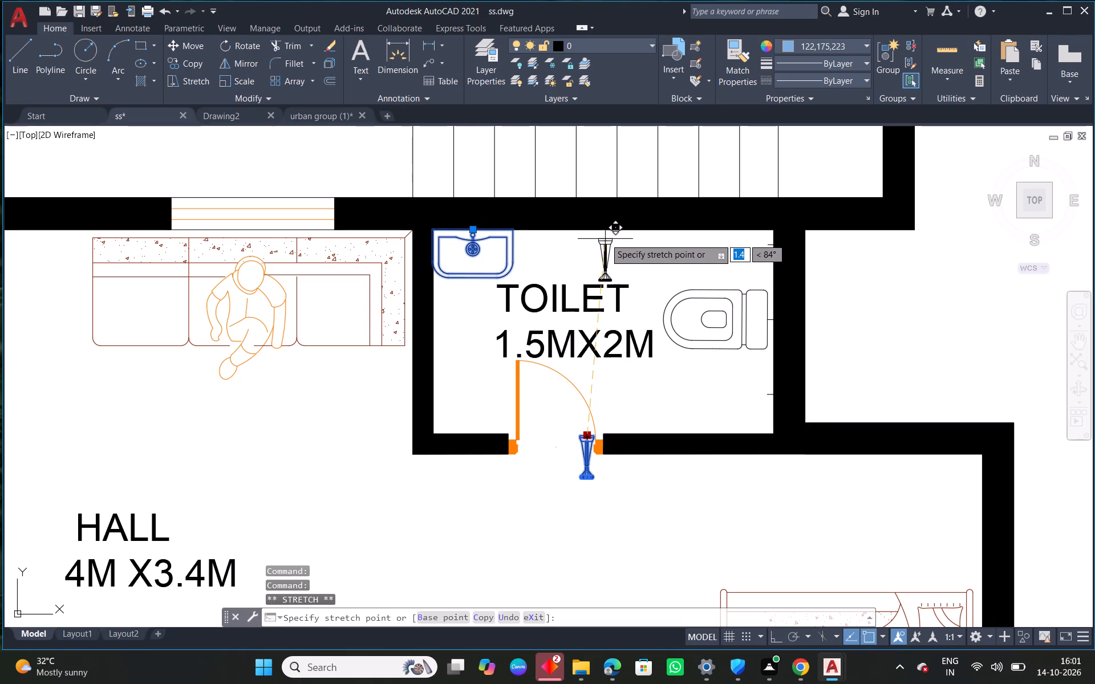
left_click(607, 234)
right_click(644, 253)
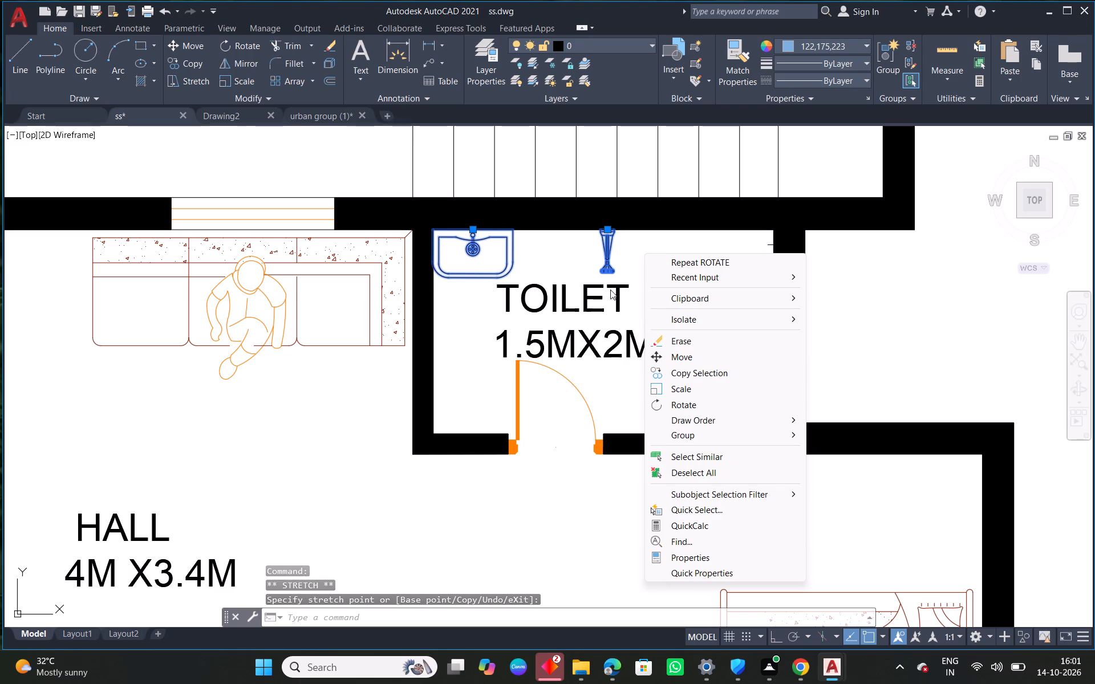
key("Escape")
key("Escape")
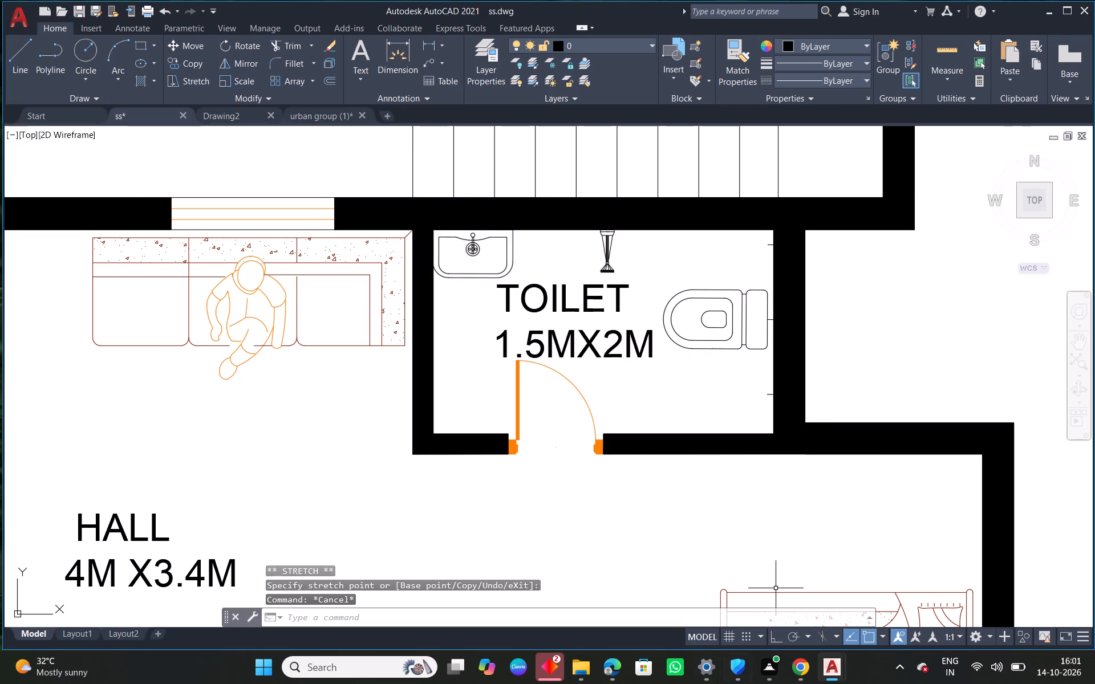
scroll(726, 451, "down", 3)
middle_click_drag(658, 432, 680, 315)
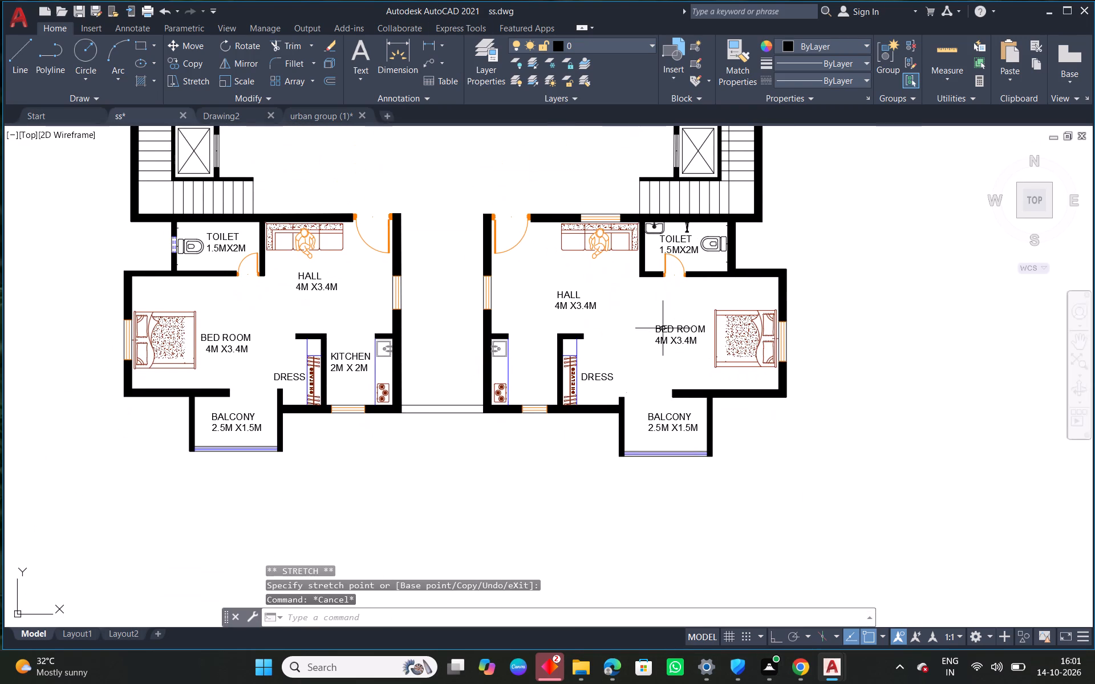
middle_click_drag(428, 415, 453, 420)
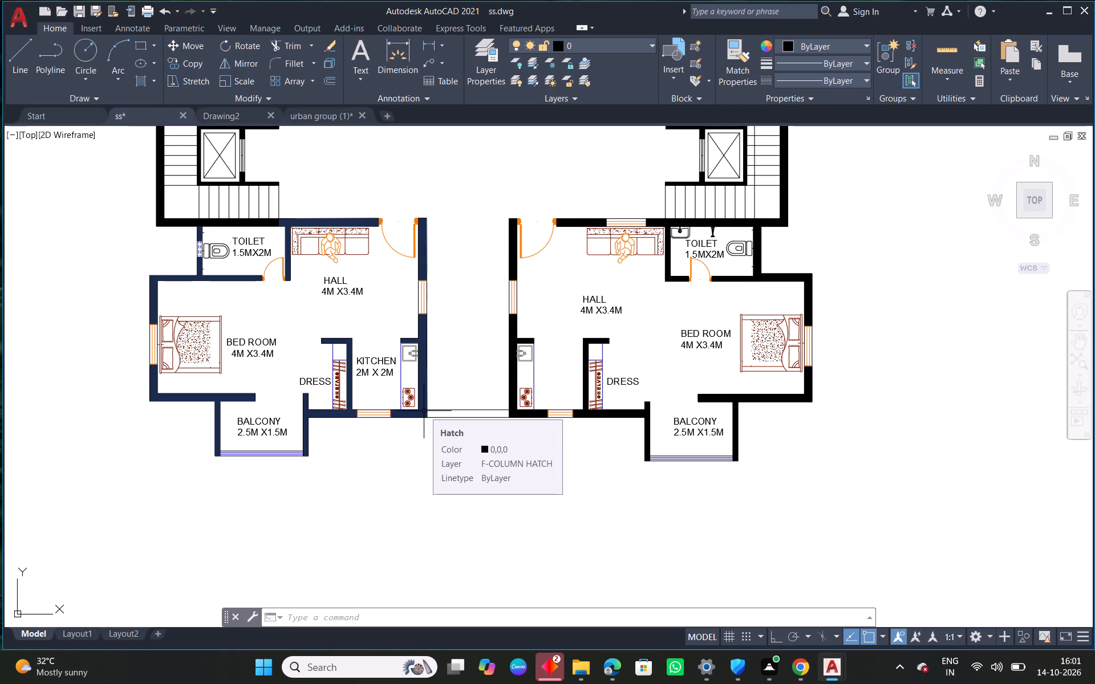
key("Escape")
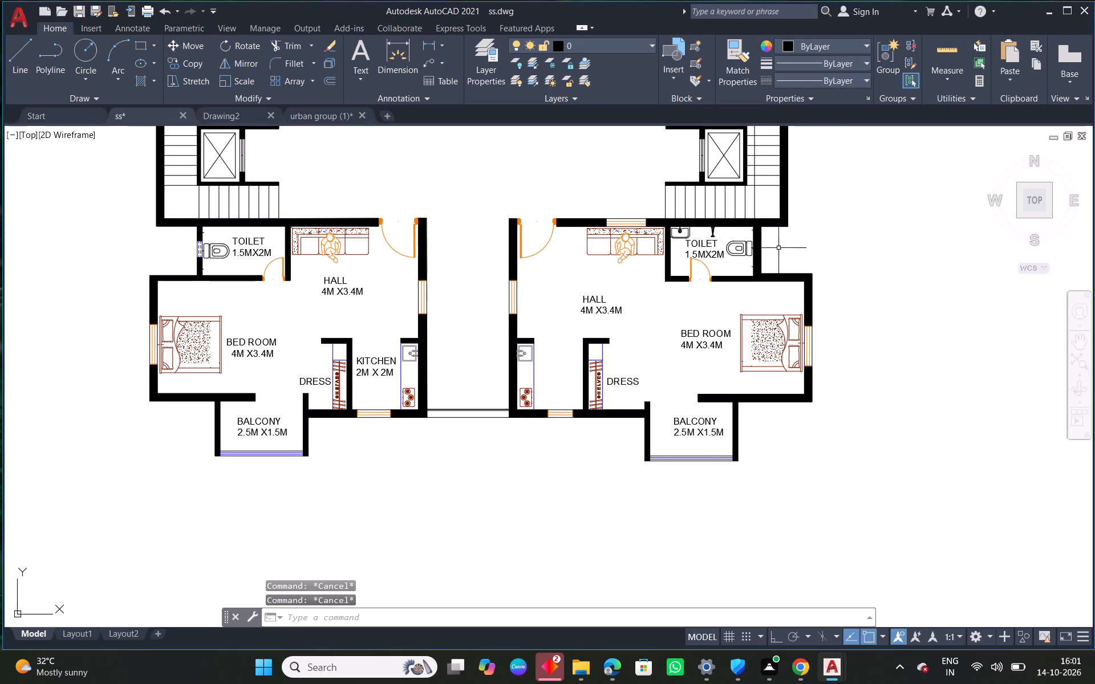
Copy the washbasin from the lower-right toilet into the upper-right corner of the lower-left toilet.
scroll(717, 235, "up", 1)
left_click(666, 234)
left_click(656, 239)
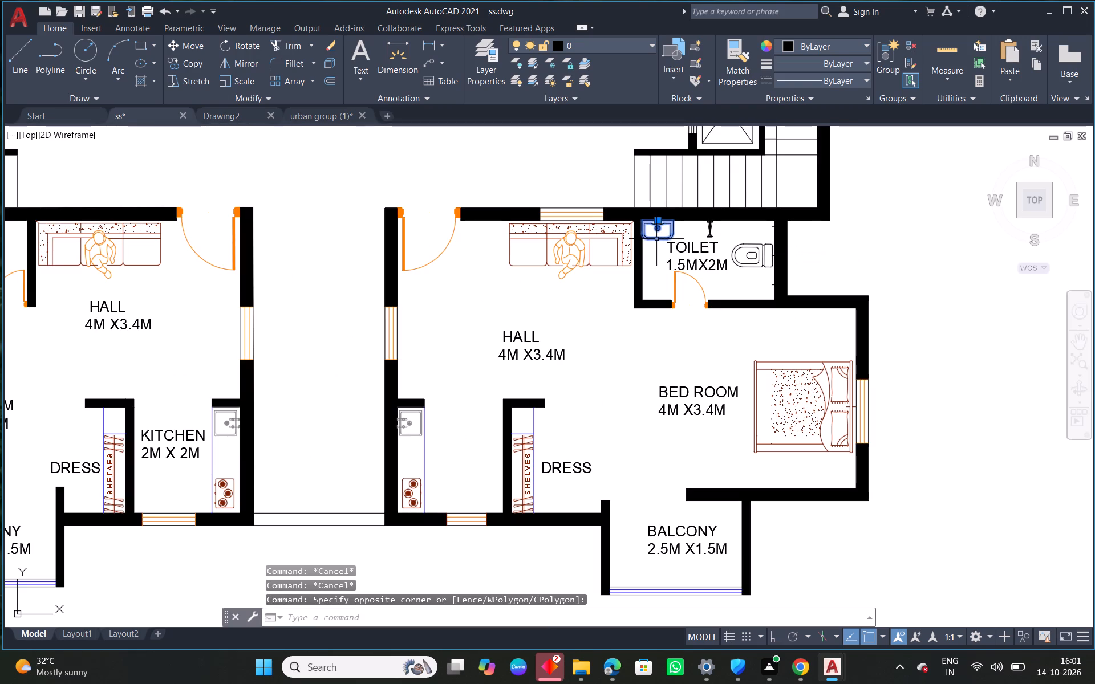
type("CO")
key("space")
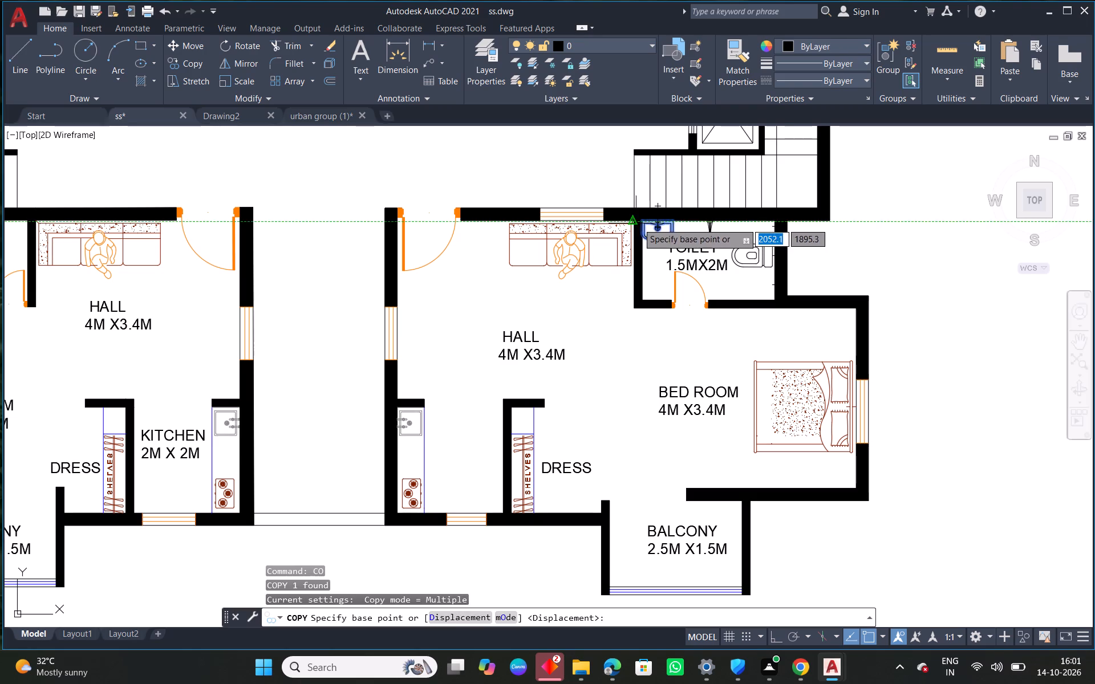
left_click(675, 221)
middle_click_drag(377, 282, 368, 282)
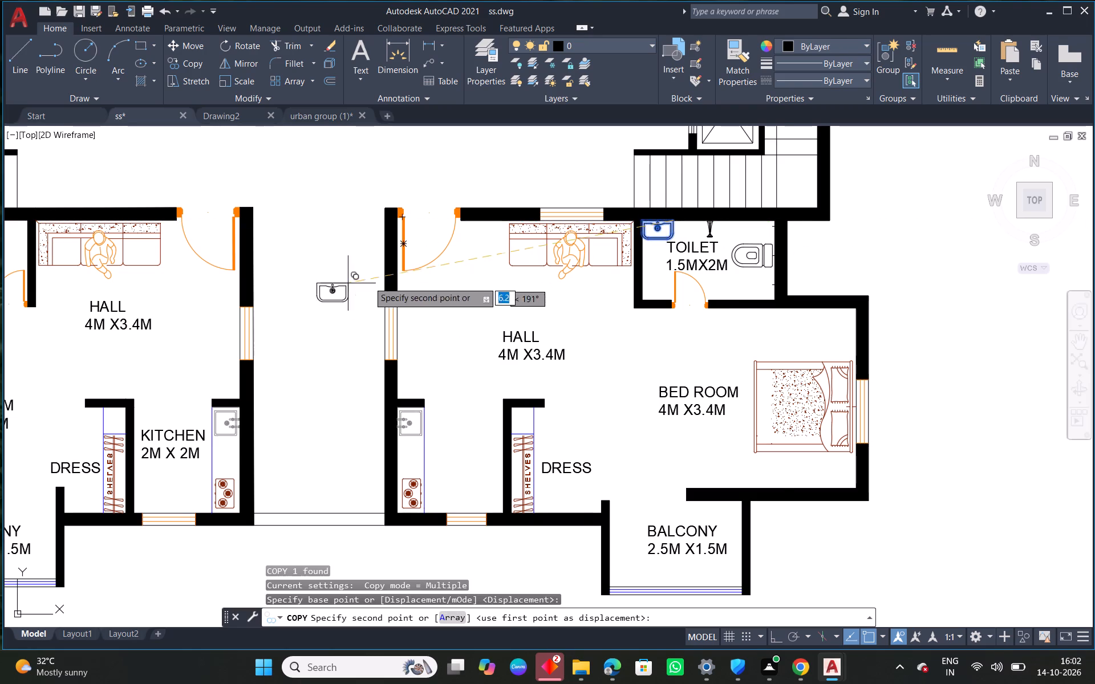
middle_click_drag(368, 282, 749, 251)
scroll(396, 191, "up", 4)
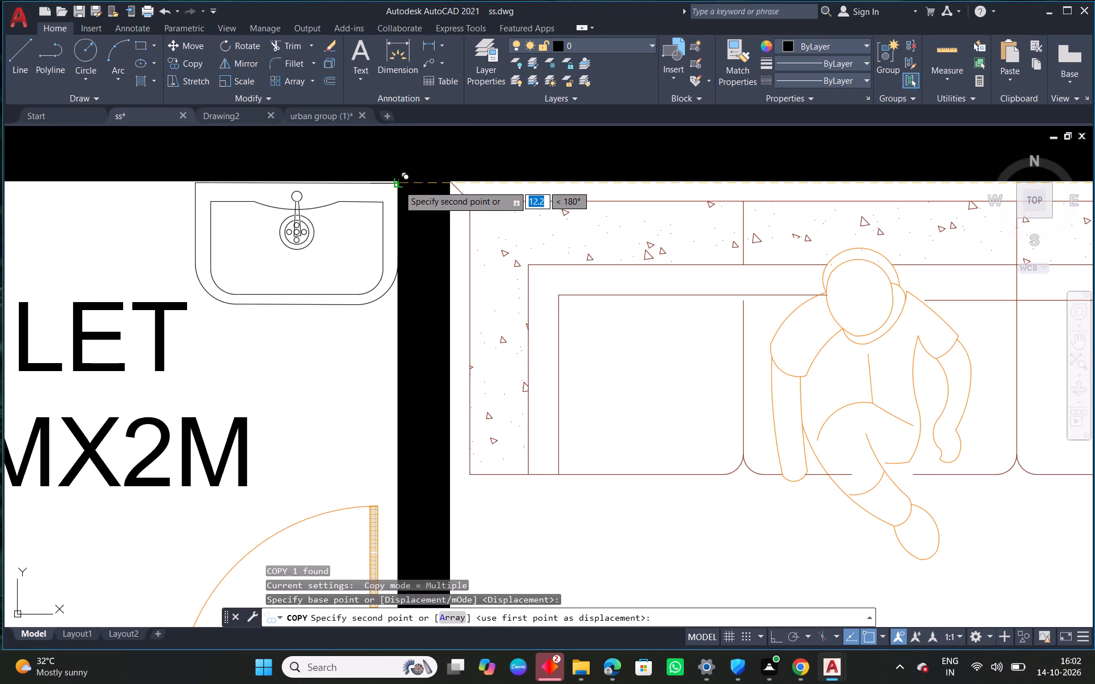
left_click(396, 181)
key("Escape")
Copy the shower fixture from the lower-right toilet to the lower-left toilet's upper wall, between the WC and the washbasin.
scroll(421, 223, "down", 3)
middle_click_drag(797, 277, 394, 259)
scroll(382, 265, "down", 1)
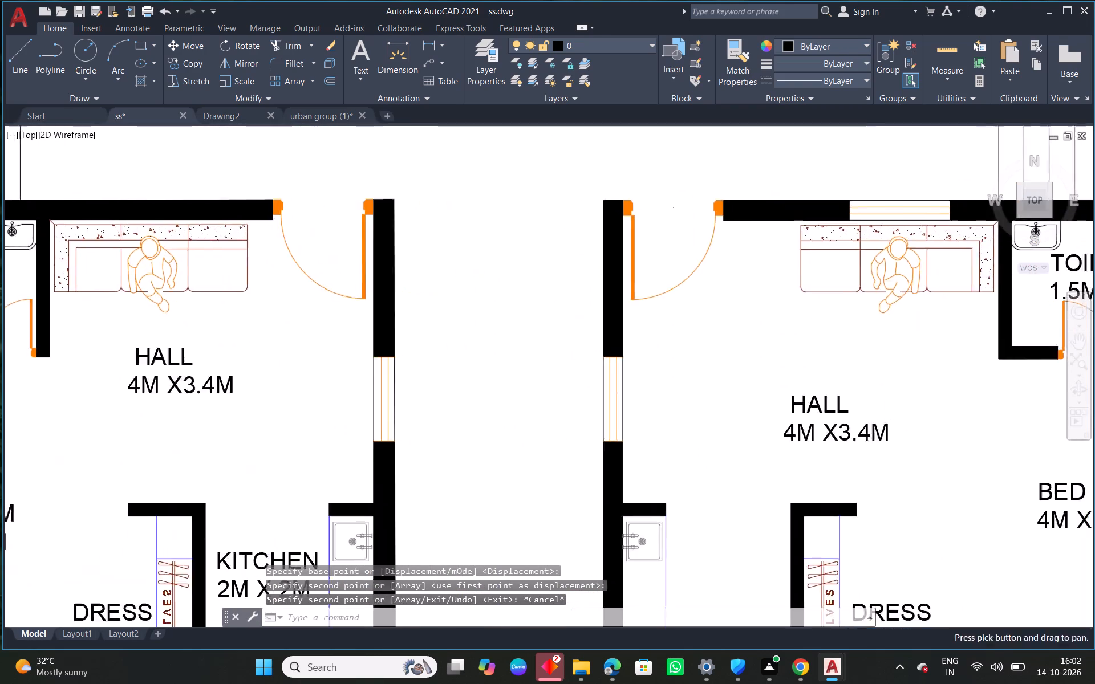
scroll(382, 267, "down", 1)
scroll(686, 226, "up", 3)
scroll(660, 335, "up", 2)
left_click(690, 307)
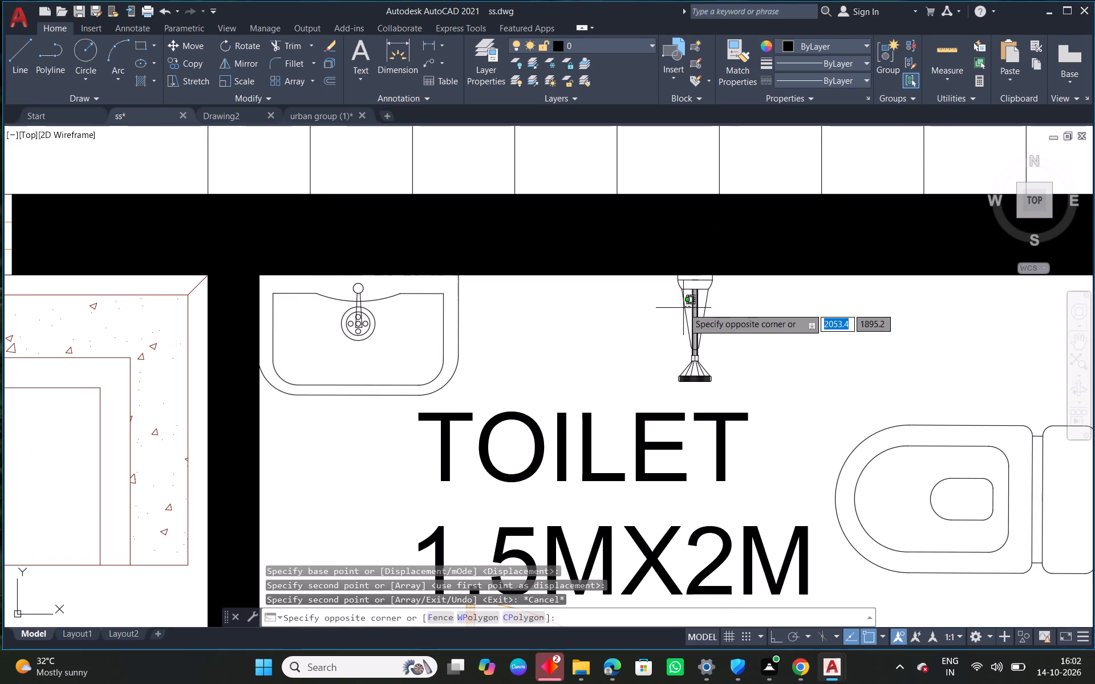
left_click(683, 308)
type("CO")
key("space")
left_click(691, 275)
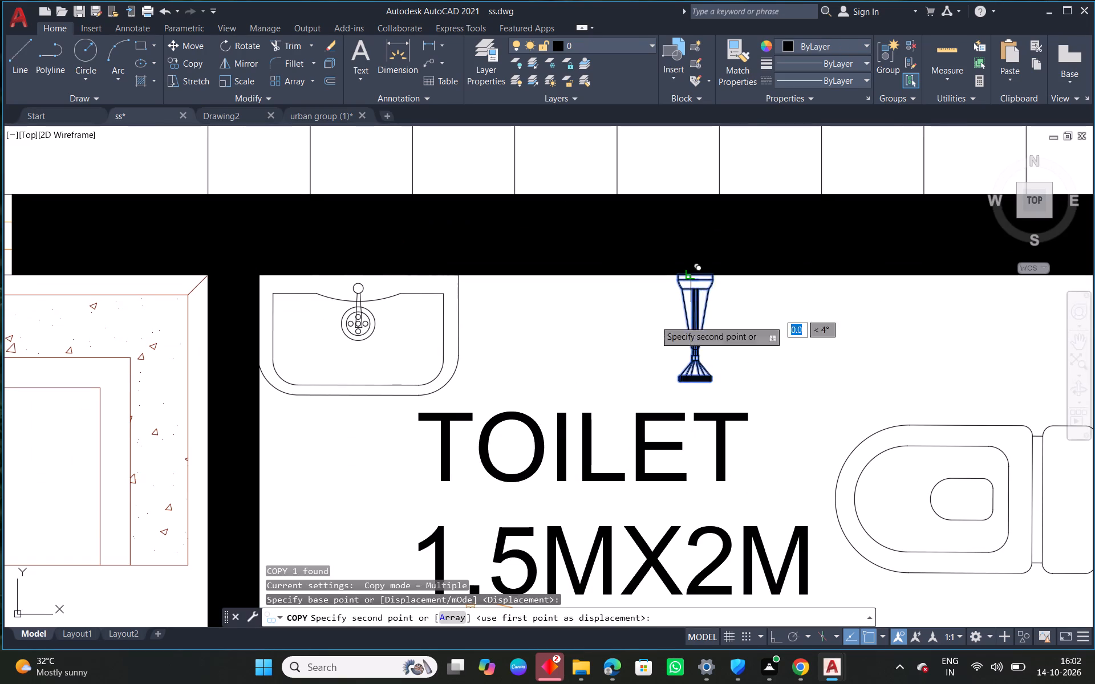
scroll(571, 392, "down", 3)
middle_click_drag(480, 380, 1049, 276)
middle_click_drag(307, 294, 736, 198)
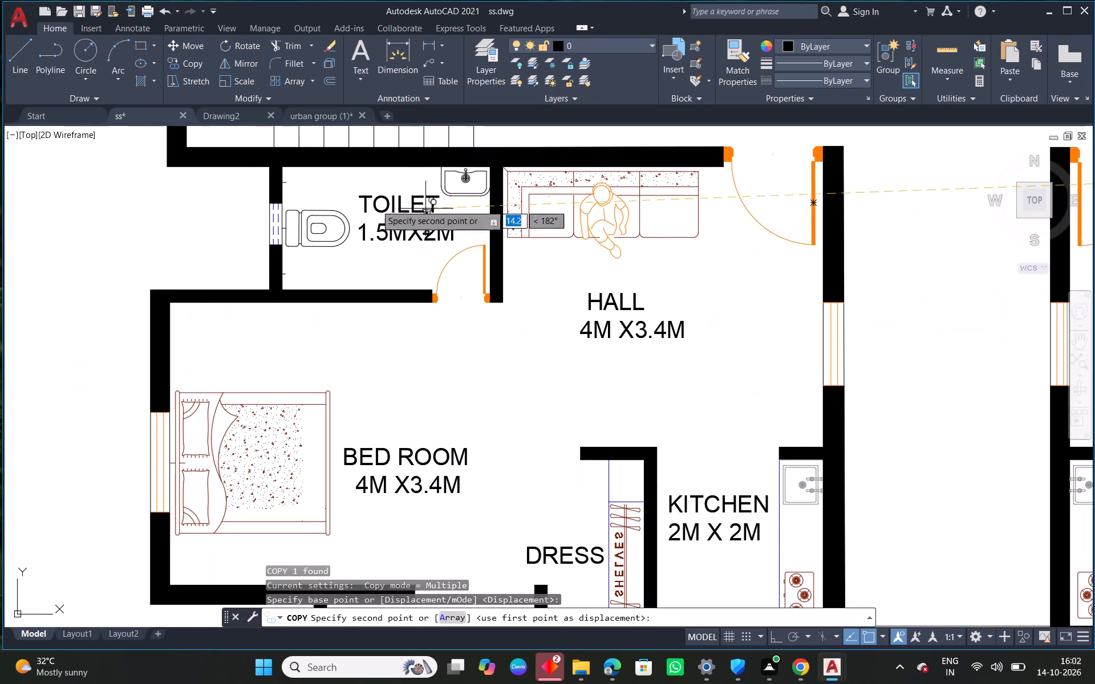
scroll(360, 169, "up", 3)
left_click(433, 158)
key("Escape")
Hatch the upper-right flat's bedroom walls, including the adjoining right balcony wall and dress-area walls, with the Solid pattern.
scroll(460, 246, "down", 2)
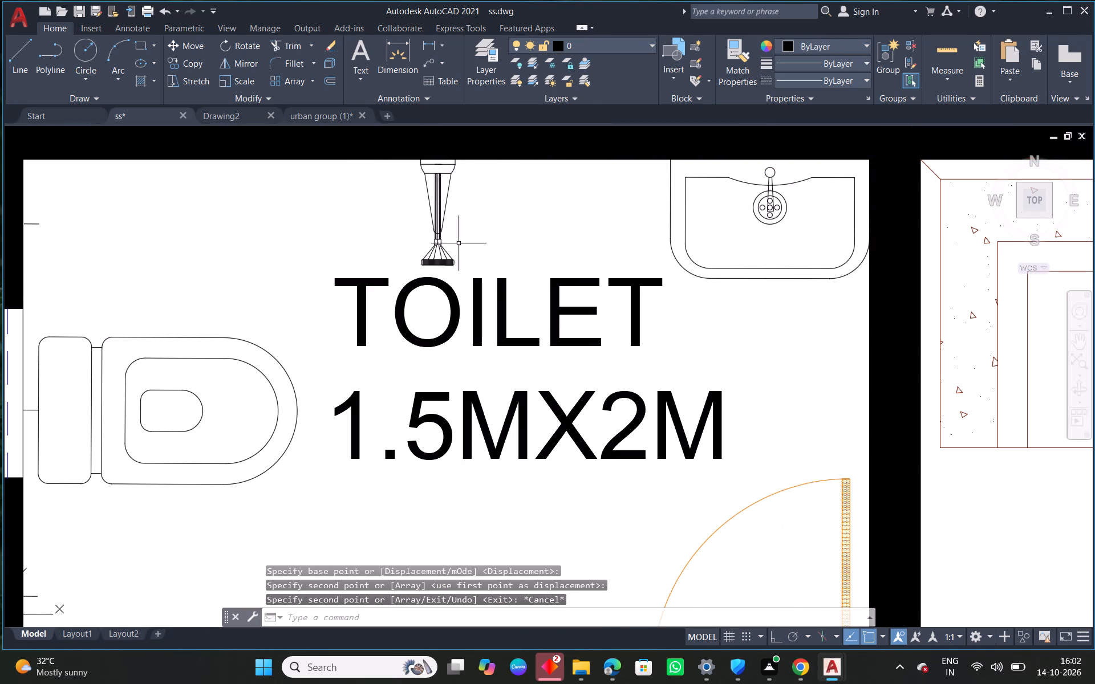
scroll(471, 260, "down", 1)
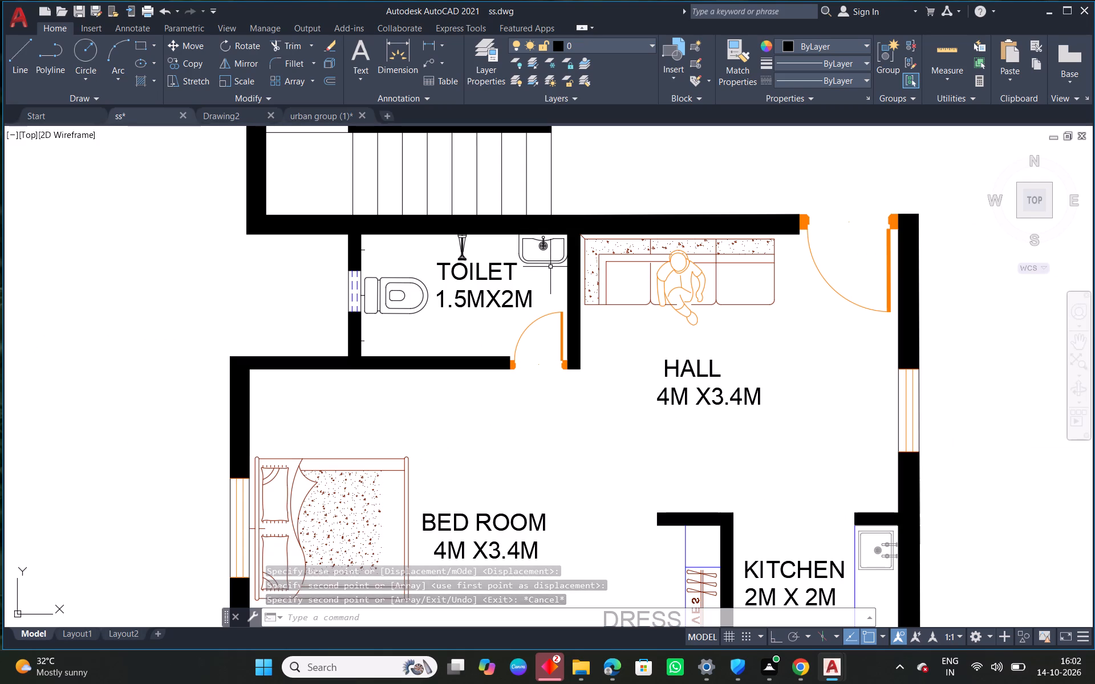
scroll(541, 273, "down", 2)
middle_click_drag(784, 461, 603, 429)
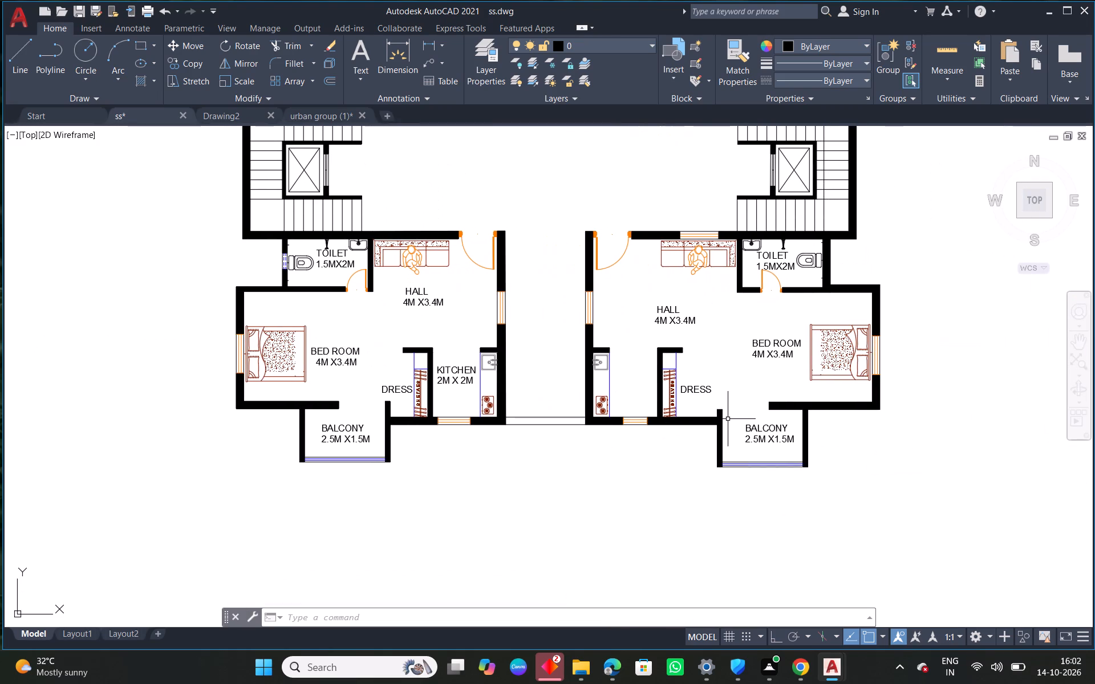
scroll(700, 403, "down", 1)
middle_click_drag(676, 328, 663, 406)
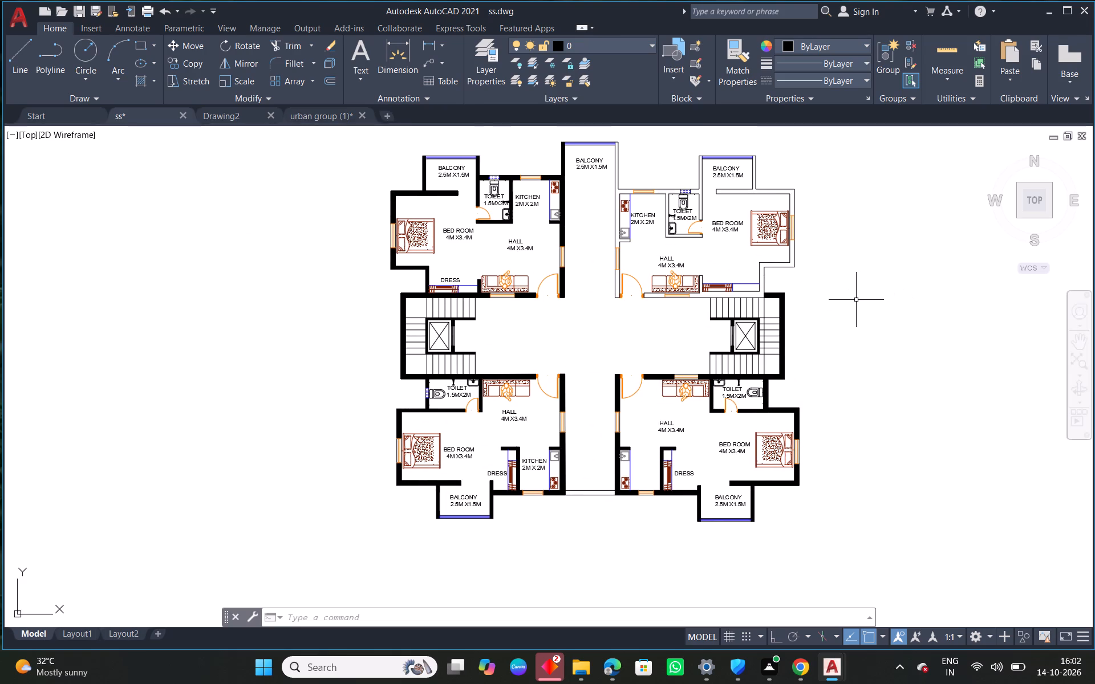
right_click(836, 231)
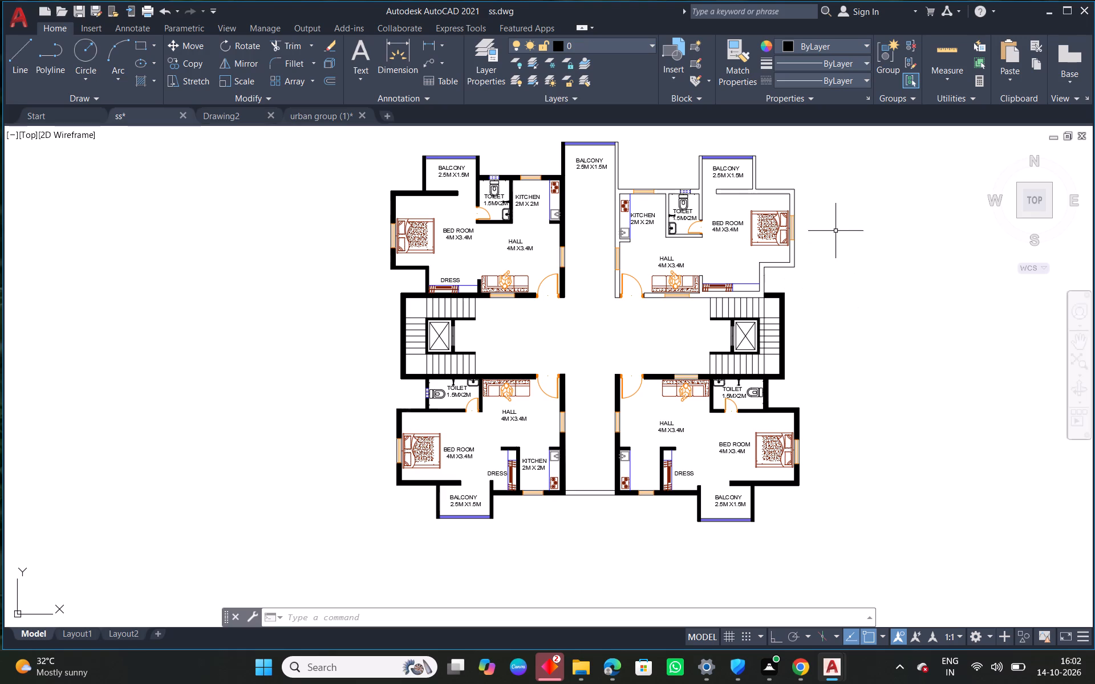
left_click(887, 254)
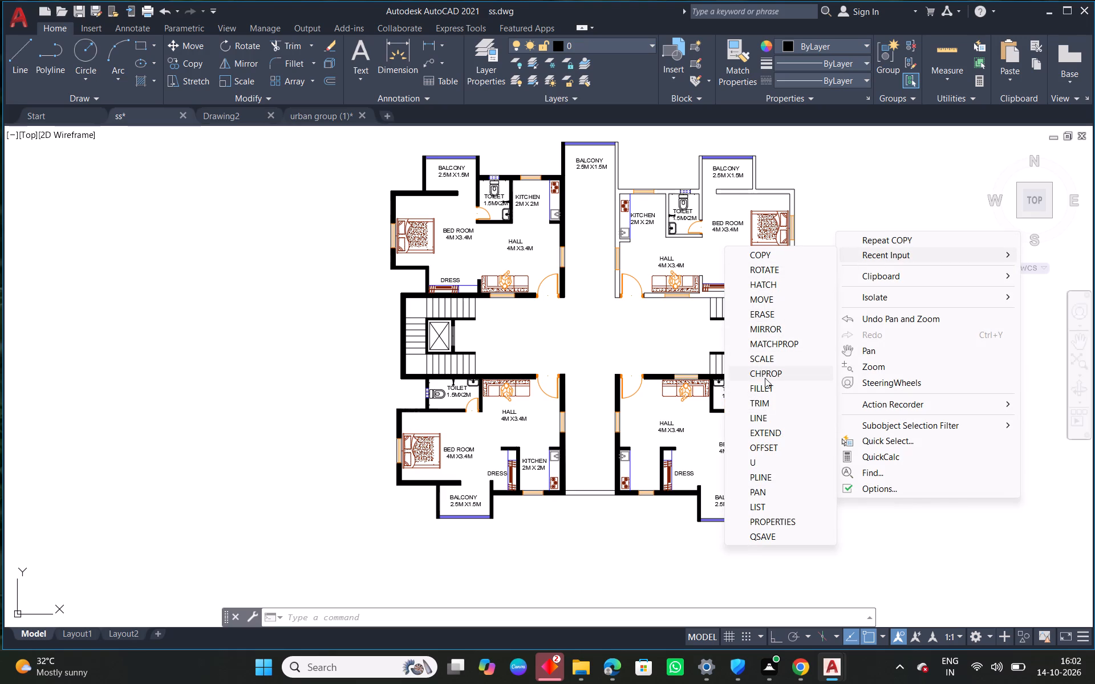
left_click(773, 290)
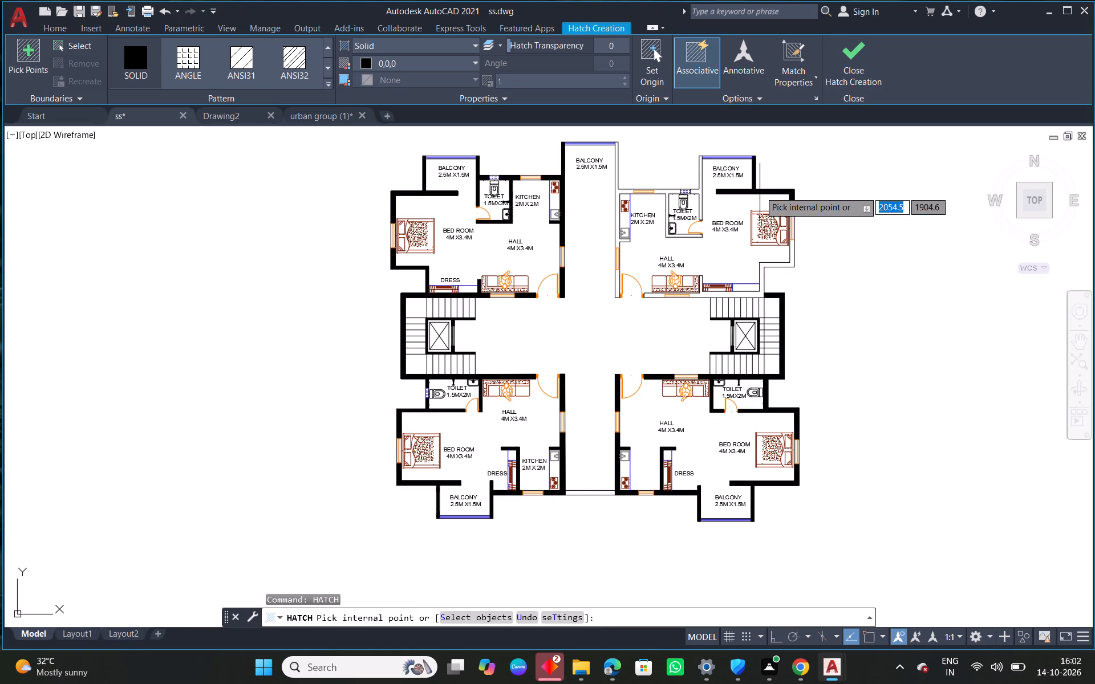
left_click(760, 191)
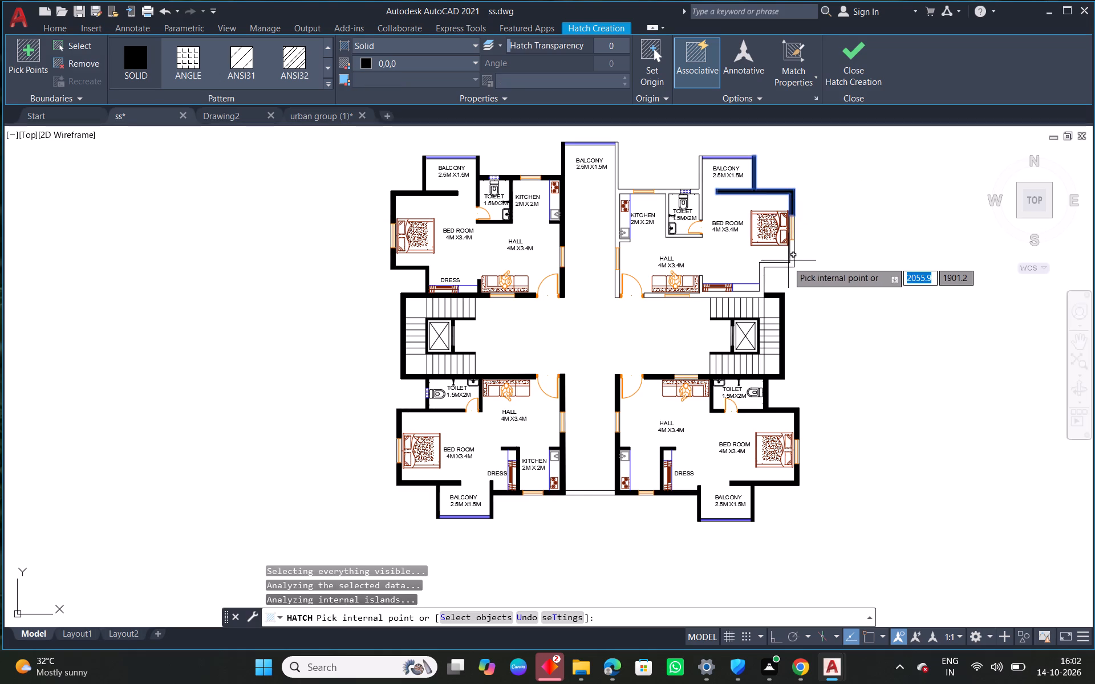
left_click(790, 264)
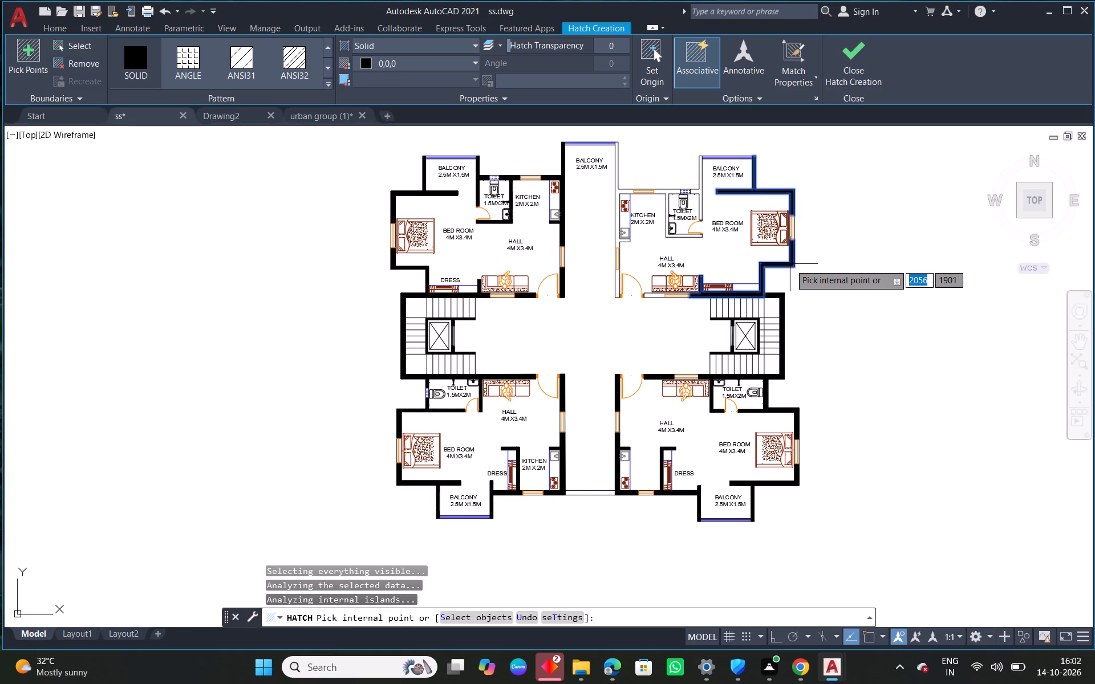
Add the upper-right flat's toilet, kitchen and left hall walls and the adjoining balcony walls to the solid hatch.
left_click(666, 191)
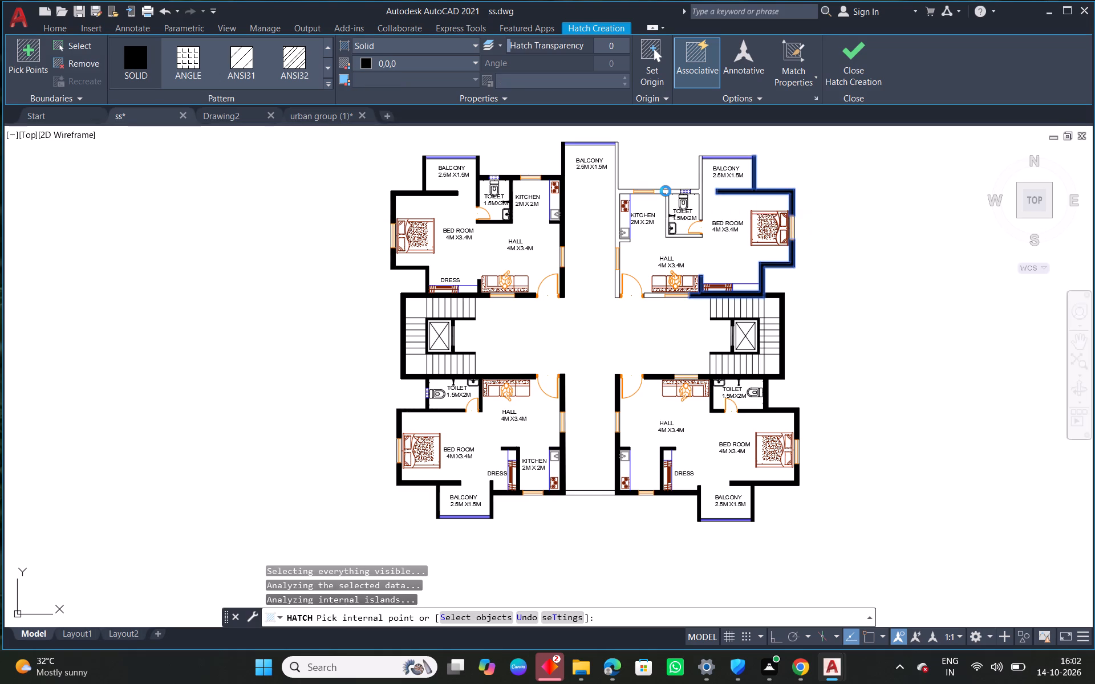
scroll(700, 188, "up", 2)
left_click(699, 196)
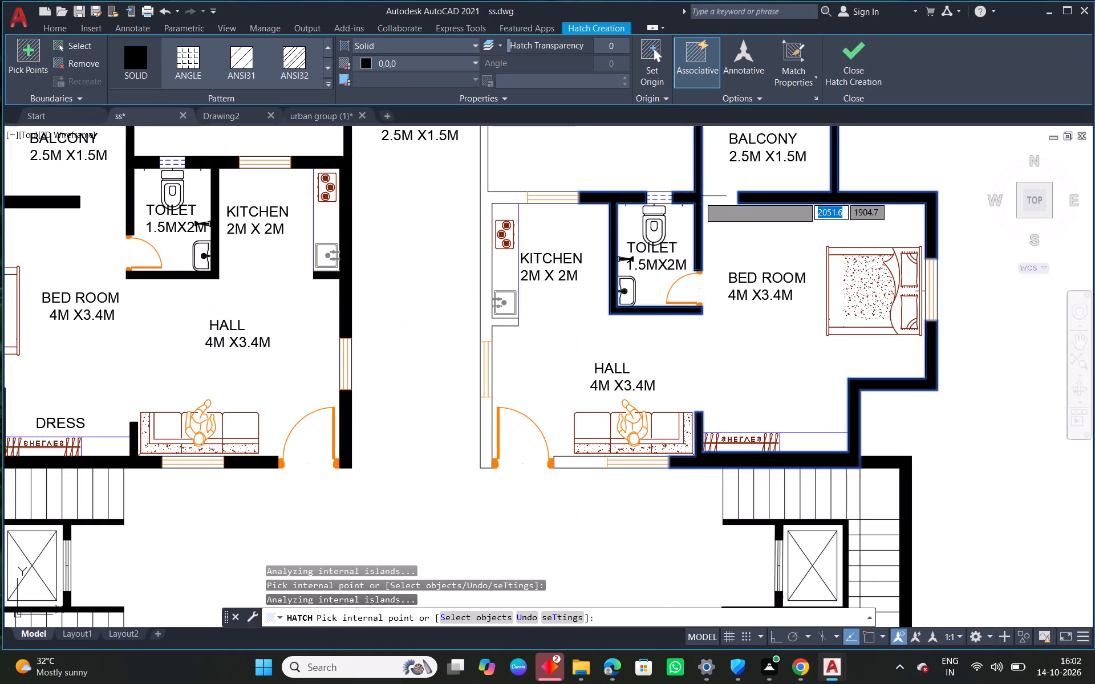
left_click(513, 198)
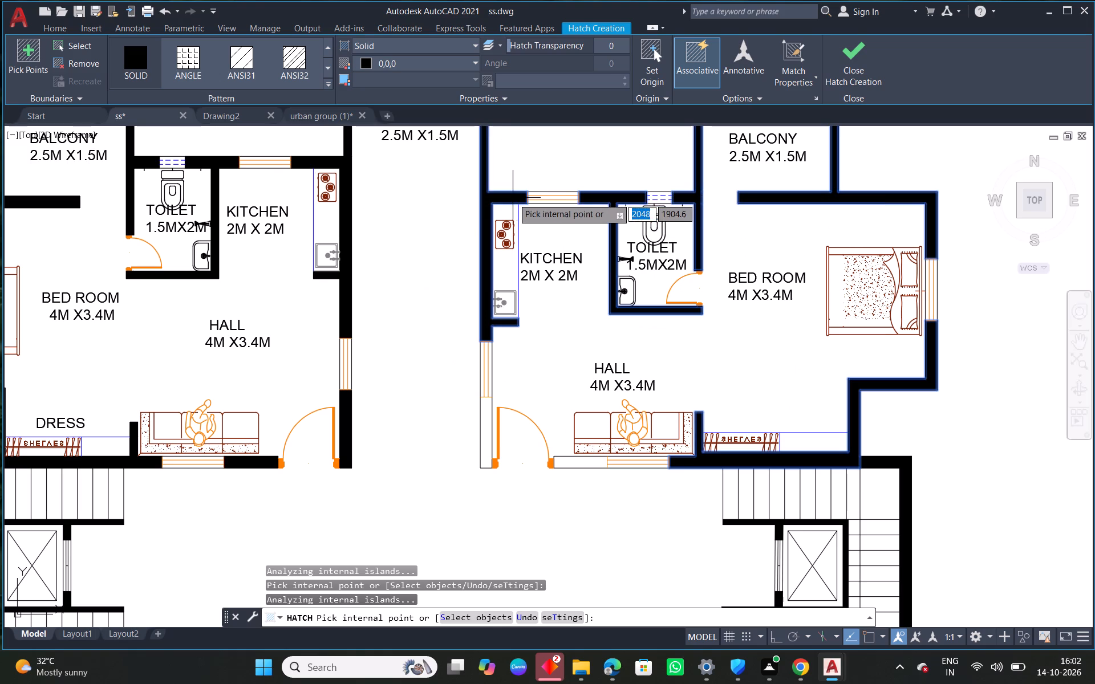
scroll(530, 225, "down", 1)
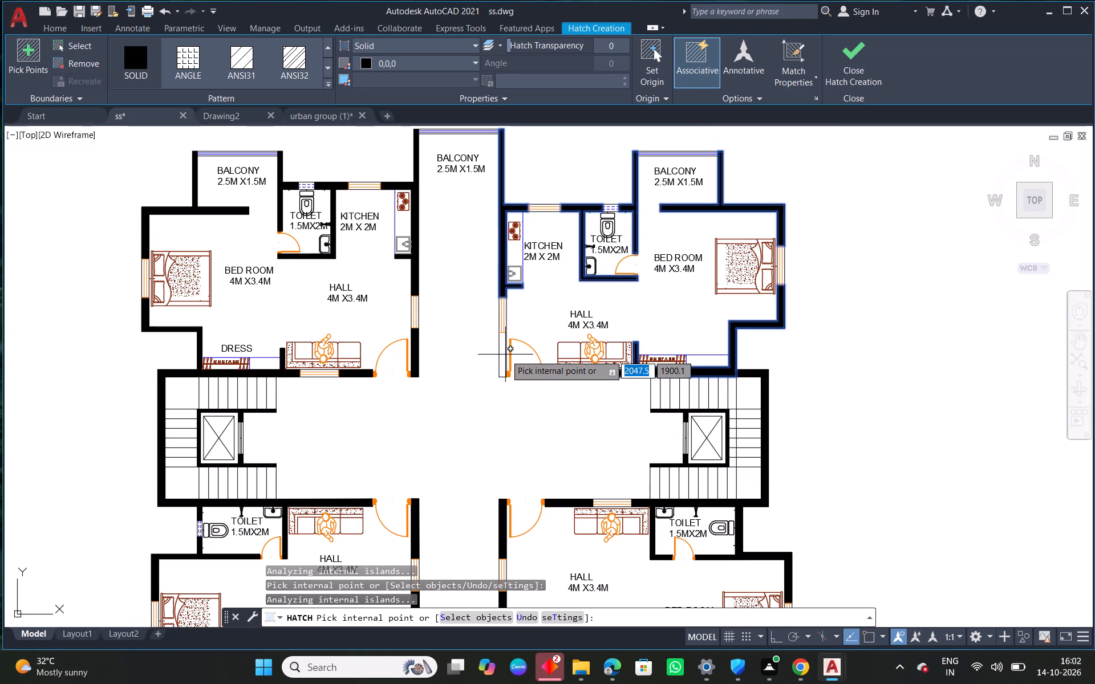
left_click(503, 356)
middle_click_drag(440, 215, 494, 251)
scroll(445, 219, "down", 1)
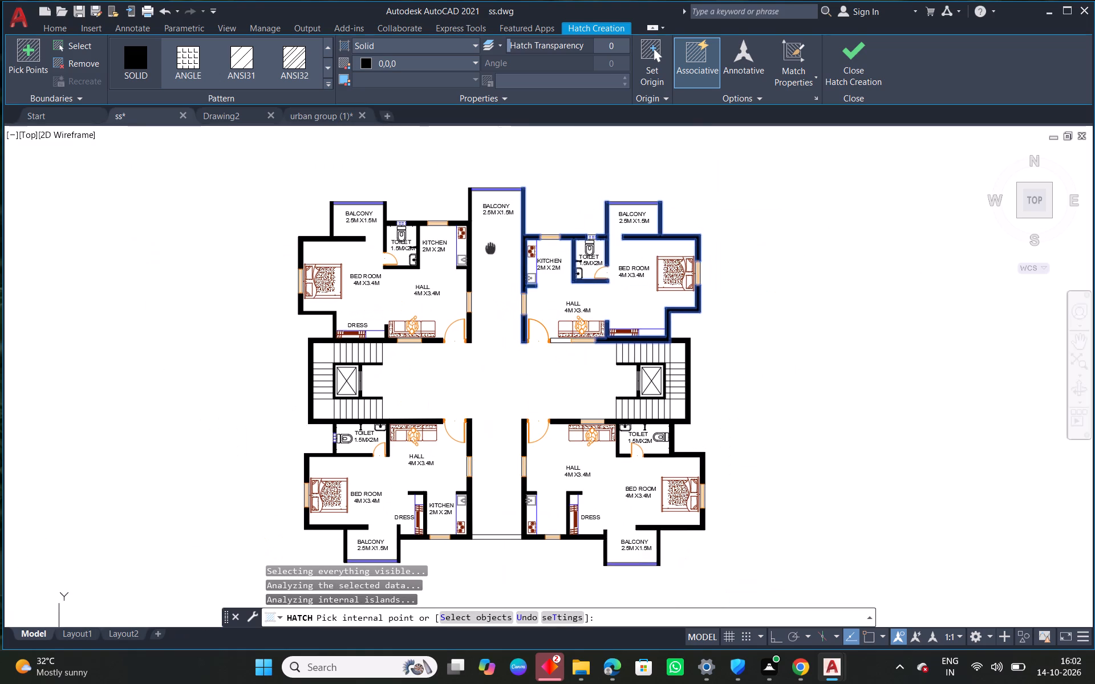
middle_click_drag(494, 251, 496, 252)
right_click(505, 255)
left_click(538, 271)
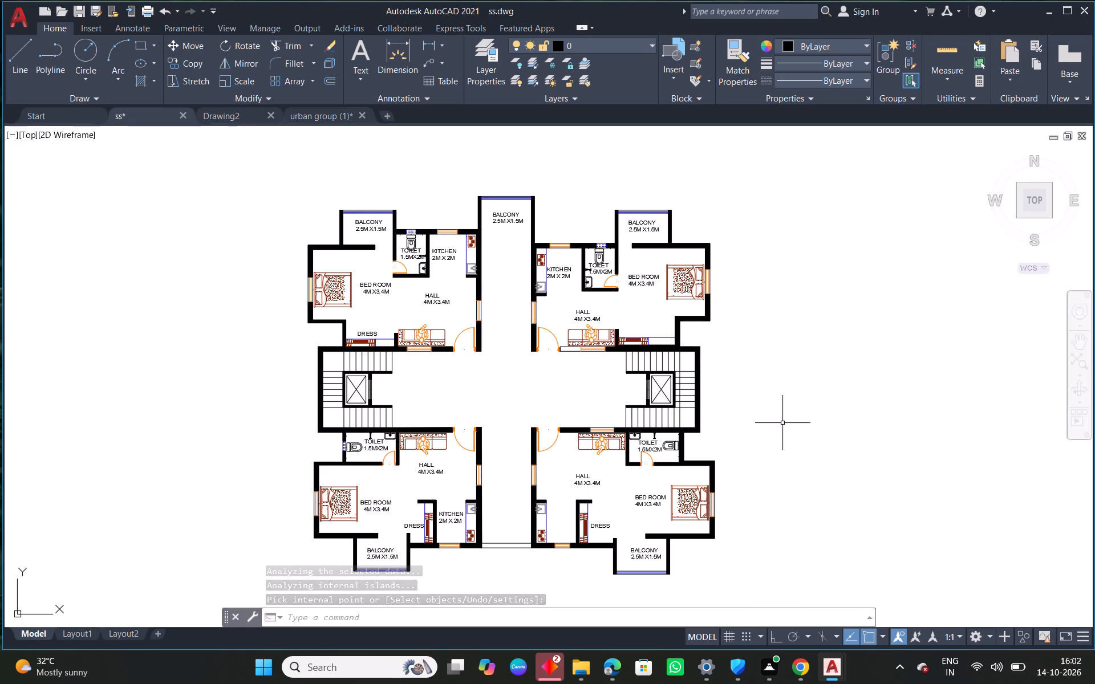
Copy the KITCHEN 2M X 2M label from the lower-left flat into the lower-right flat's kitchen, level with the original.
middle_click_drag(619, 511, 684, 352)
scroll(541, 363, "up", 1)
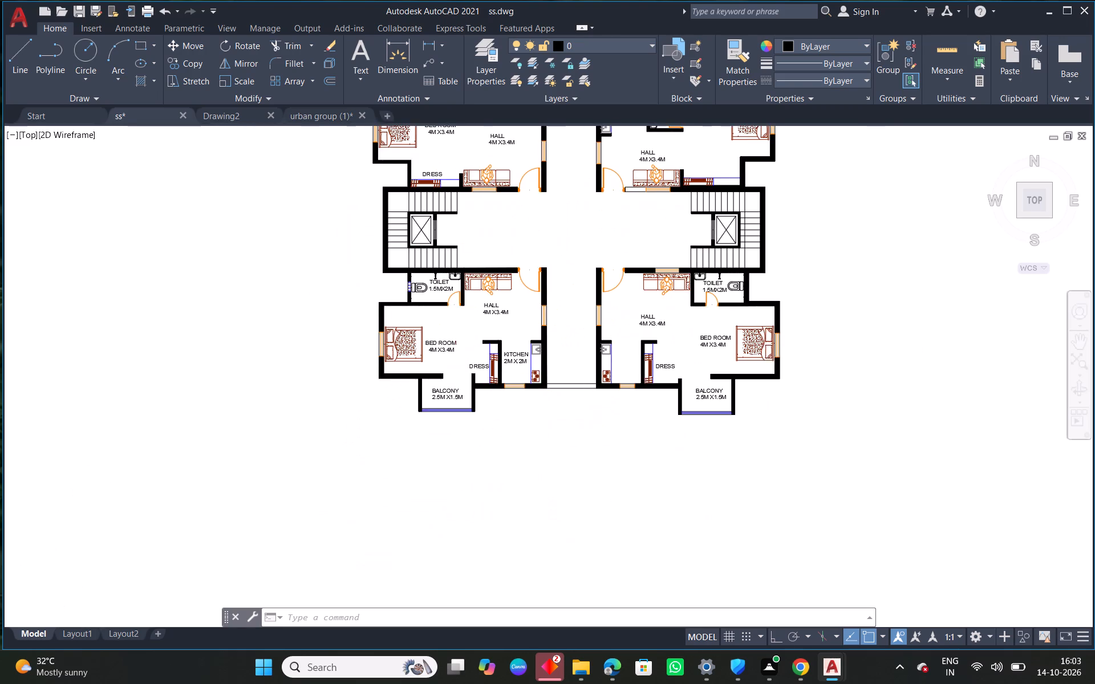
scroll(541, 363, "up", 1)
left_click(477, 358)
left_click(465, 359)
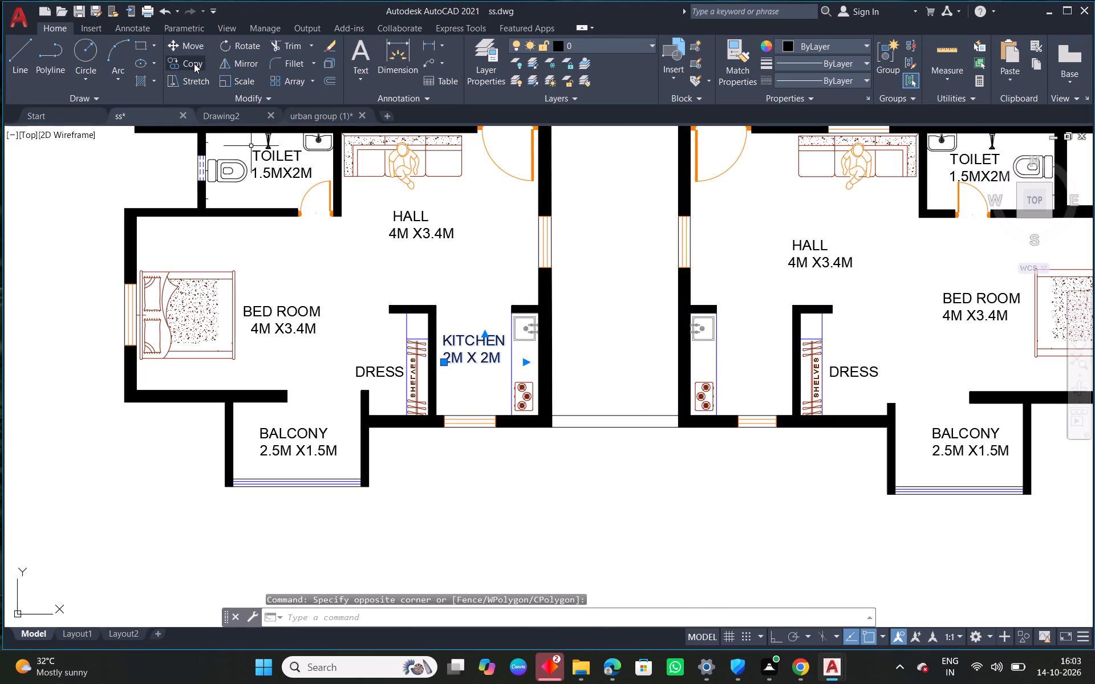
left_click(194, 63)
left_click(453, 365)
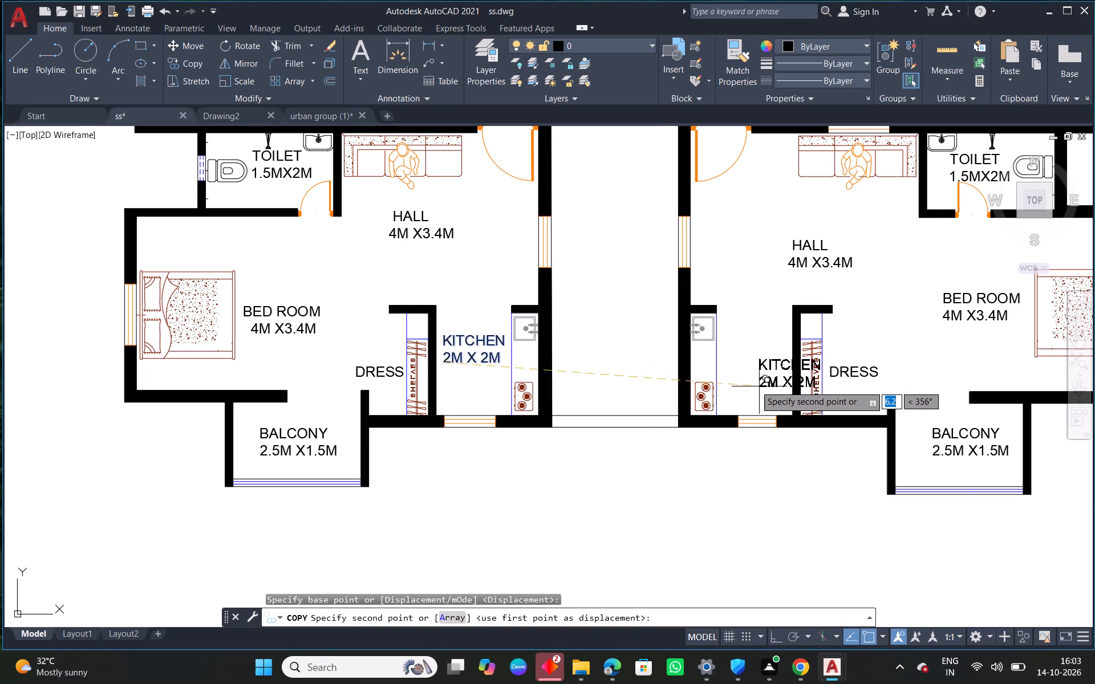
scroll(747, 379, "up", 3)
left_click(655, 314)
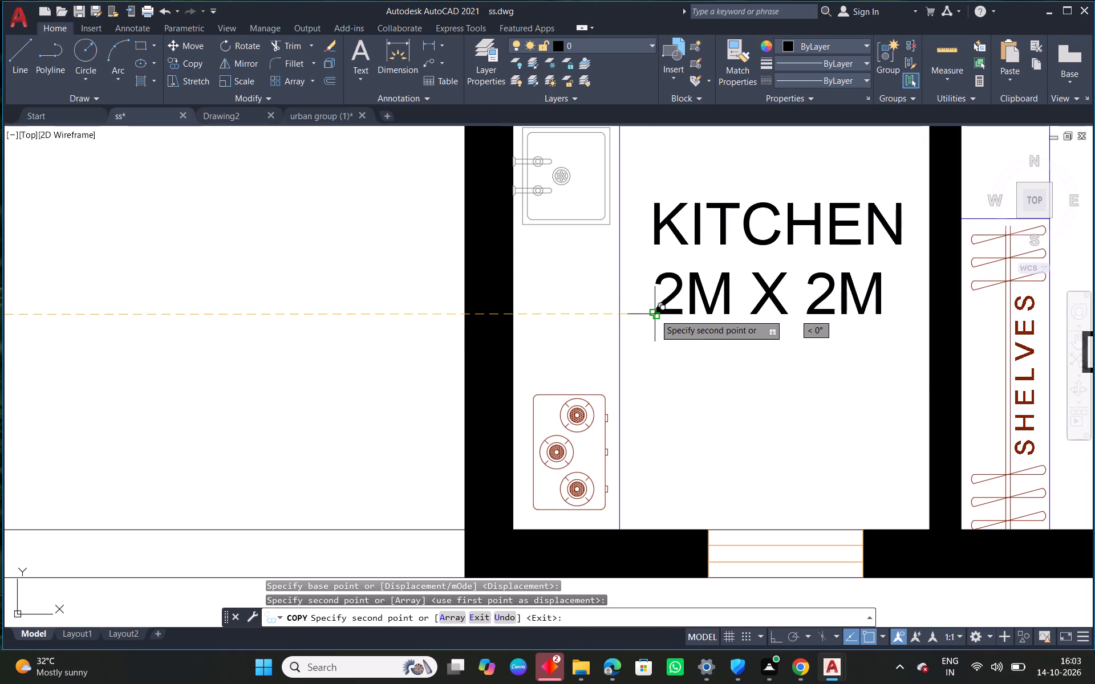
right_click(655, 314)
left_click(698, 327)
Shift the lower-right flat's HALL 4M X3.4M label slightly up and left within the hall.
scroll(682, 365, "down", 3)
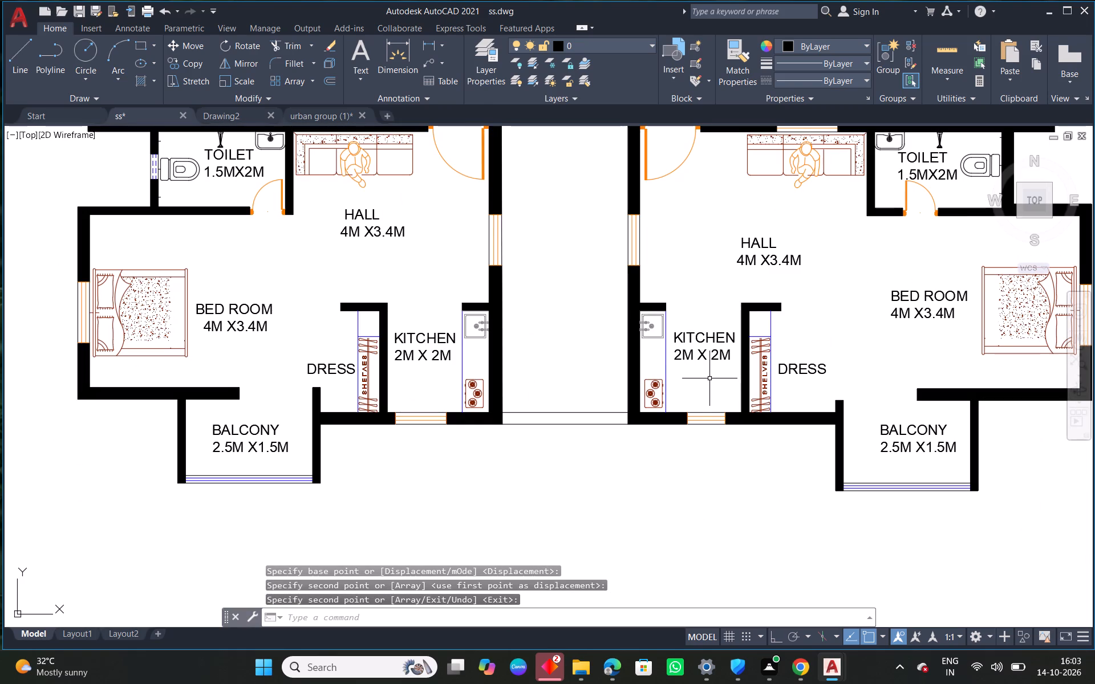
scroll(709, 377, "down", 1)
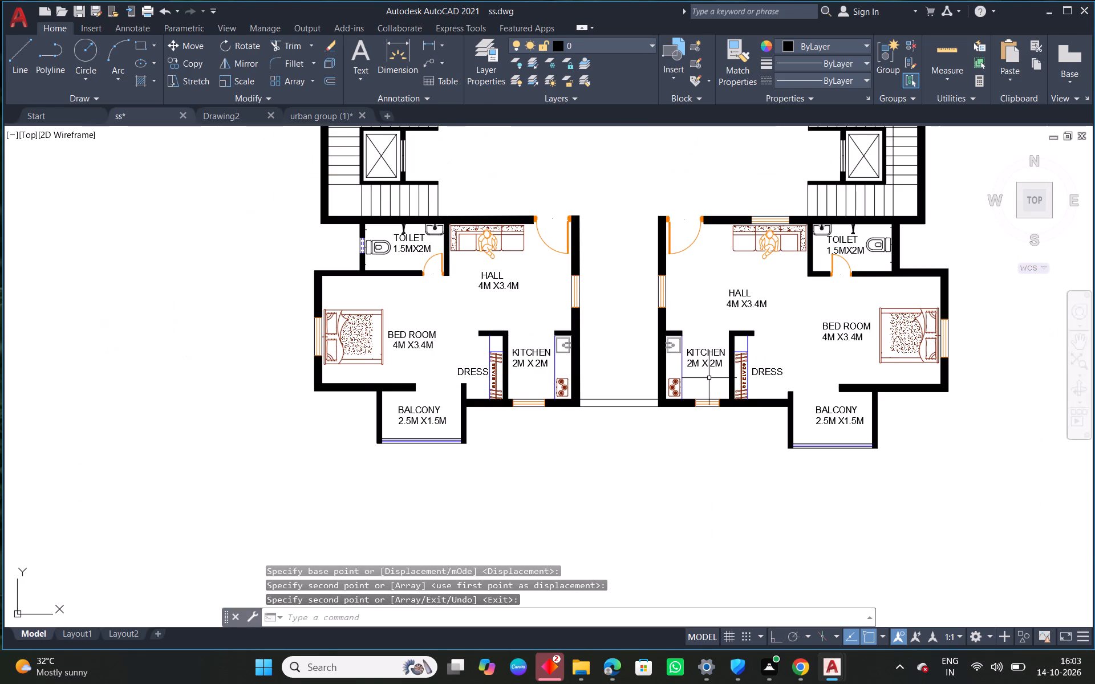
scroll(736, 297, "up", 1)
left_click(723, 300)
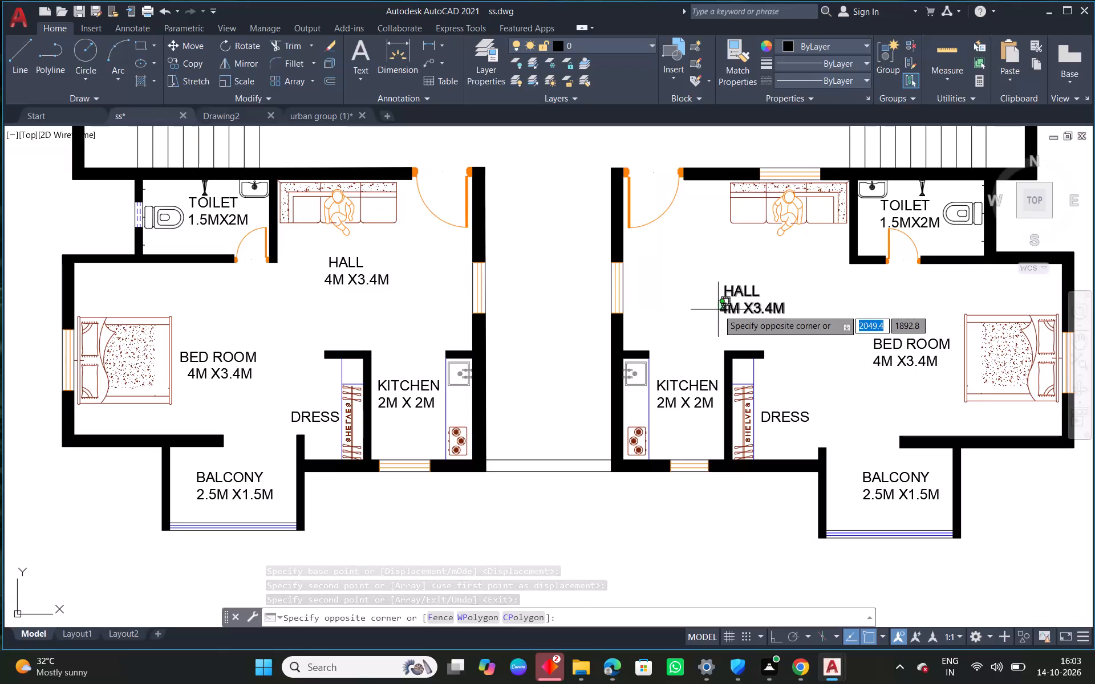
left_click(718, 310)
left_click(705, 314)
left_click(675, 283)
scroll(743, 352, "down", 2)
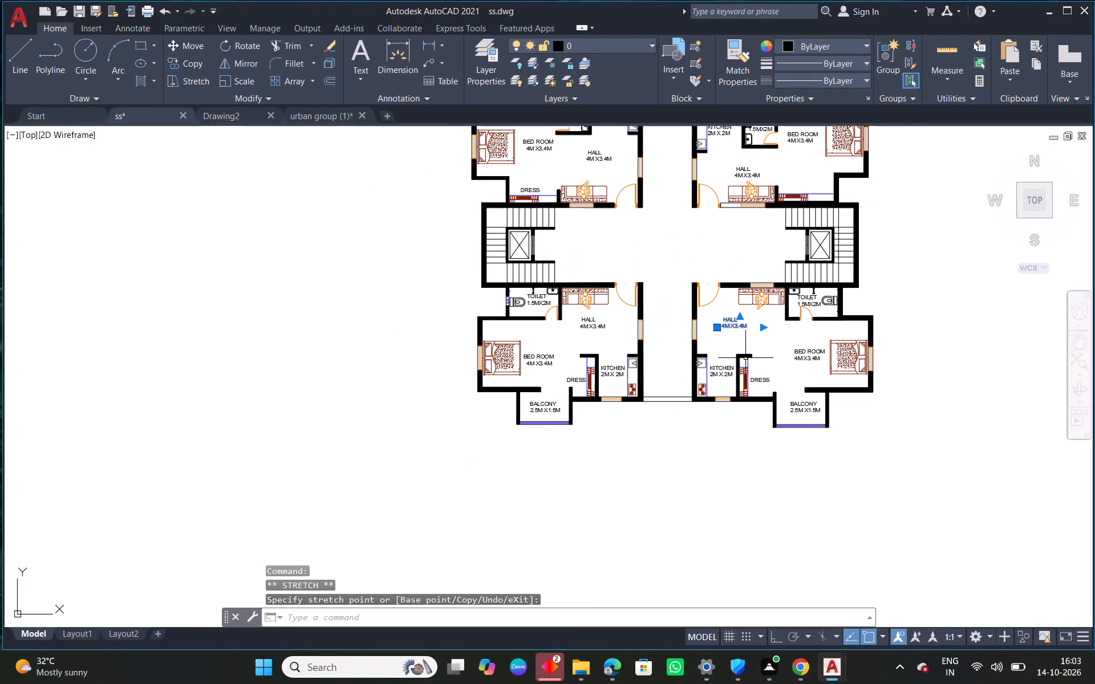
middle_click_drag(796, 353, 786, 385)
key("Escape")
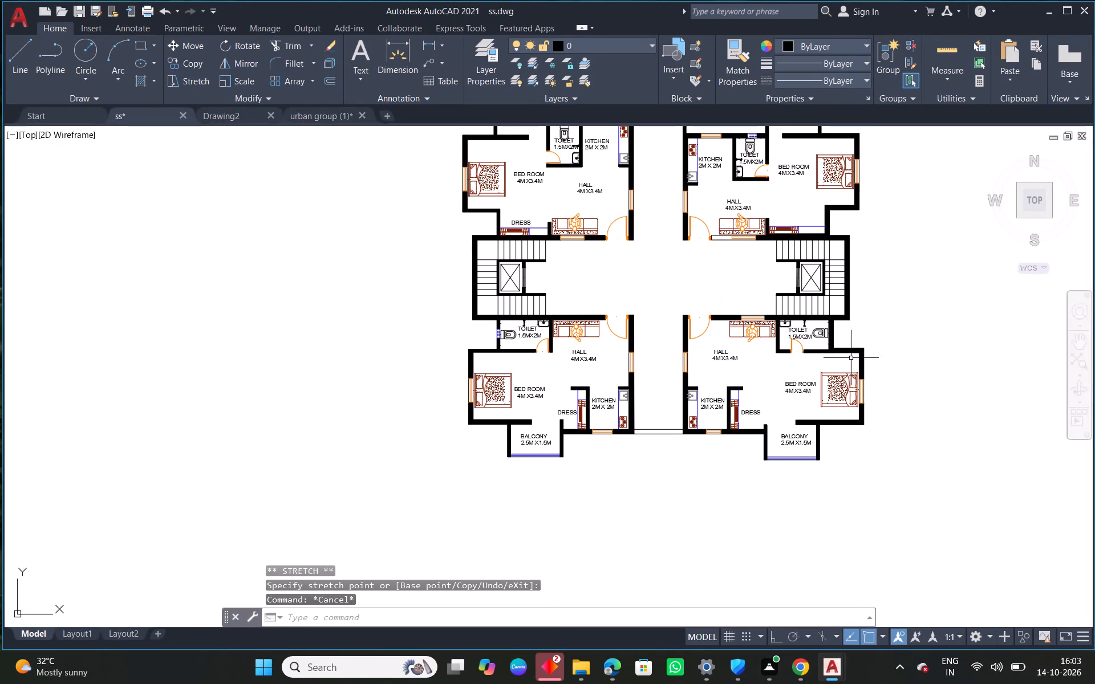
Delete the solid hatch from the lower-right toilet's side and lower walls.
scroll(846, 336, "up", 3)
left_click(787, 333)
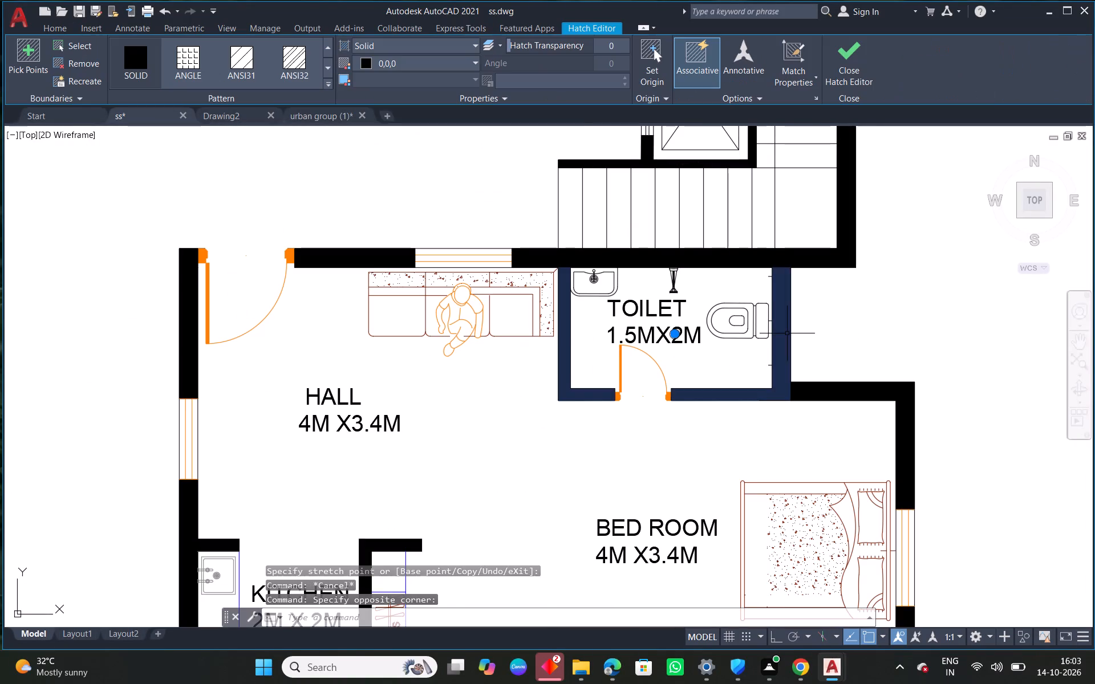
key("Delete")
Delete the short line crossing the junction of the lower-right toilet's right wall and the bedroom's upper wall.
scroll(778, 355, "down", 2)
scroll(790, 371, "up", 4)
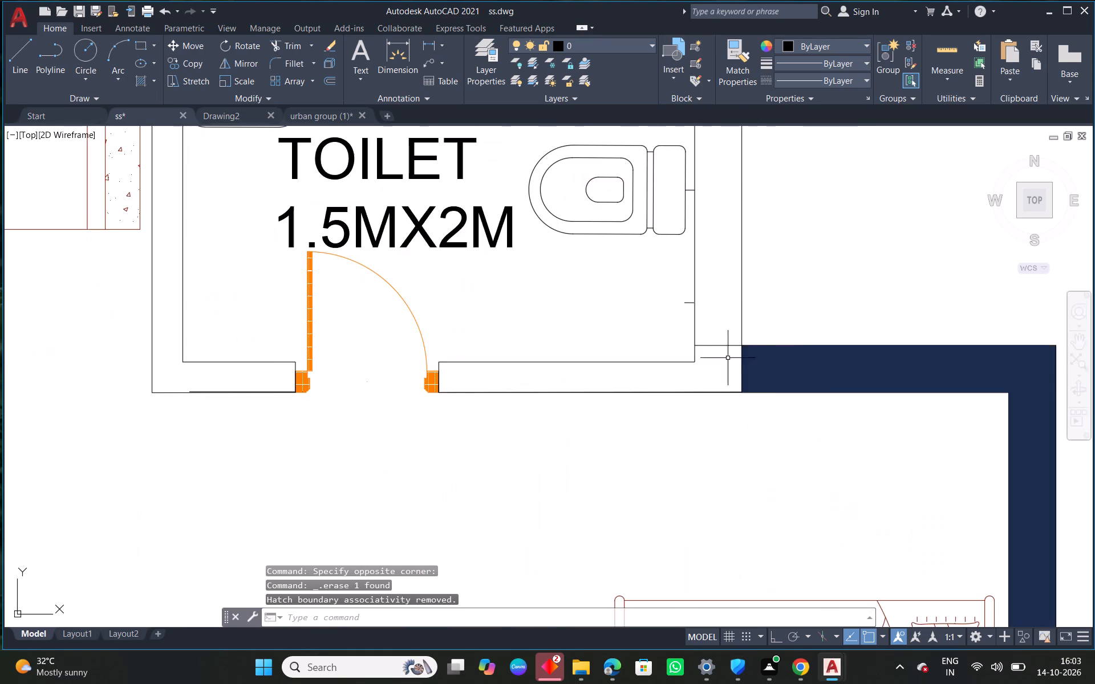
scroll(712, 350, "up", 2)
left_click_drag(716, 357, 717, 348)
left_click(712, 324)
key("Delete")
scroll(721, 351, "down", 4)
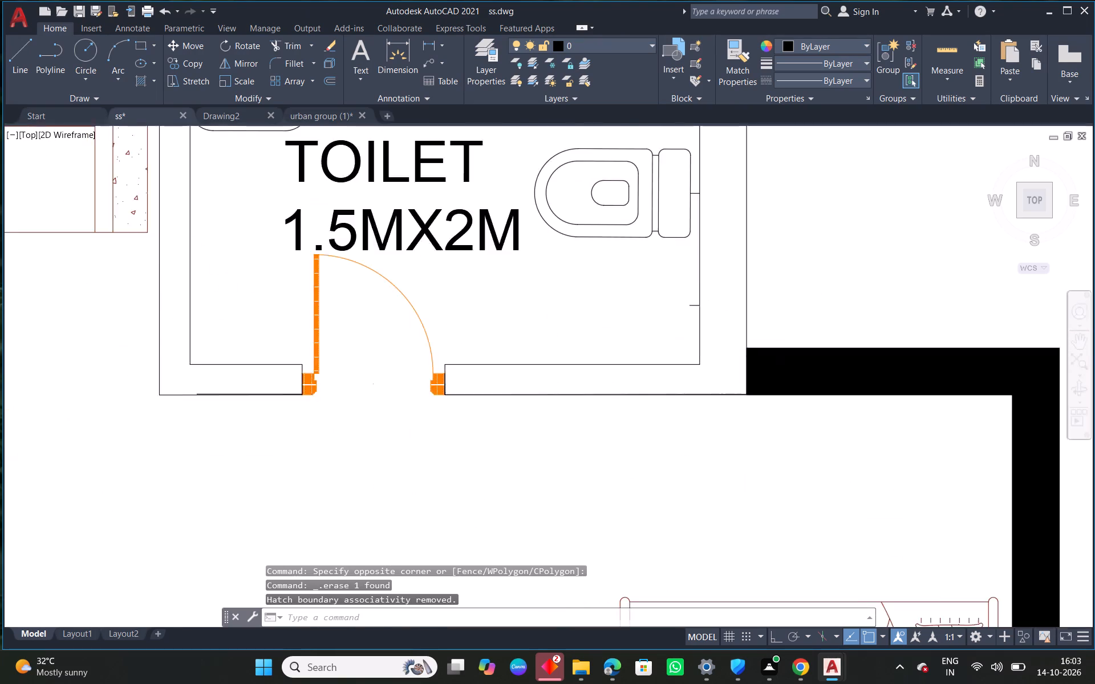
Copy the dashed toilet window with both jamb lines from the lower-left flat's toilet into the lower-right toilet's outer wall.
middle_click_drag(715, 412, 833, 381)
scroll(822, 387, "down", 2)
middle_click_drag(532, 375, 733, 337)
scroll(479, 295, "up", 3)
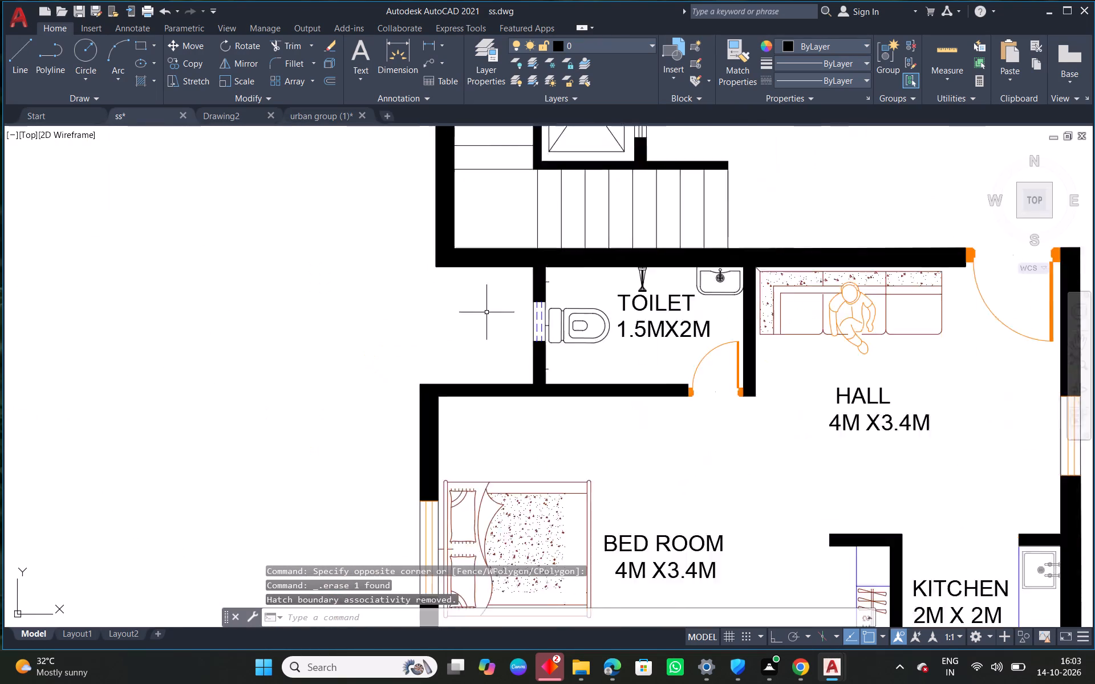
scroll(533, 339, "up", 3)
left_click(649, 312)
left_click(601, 313)
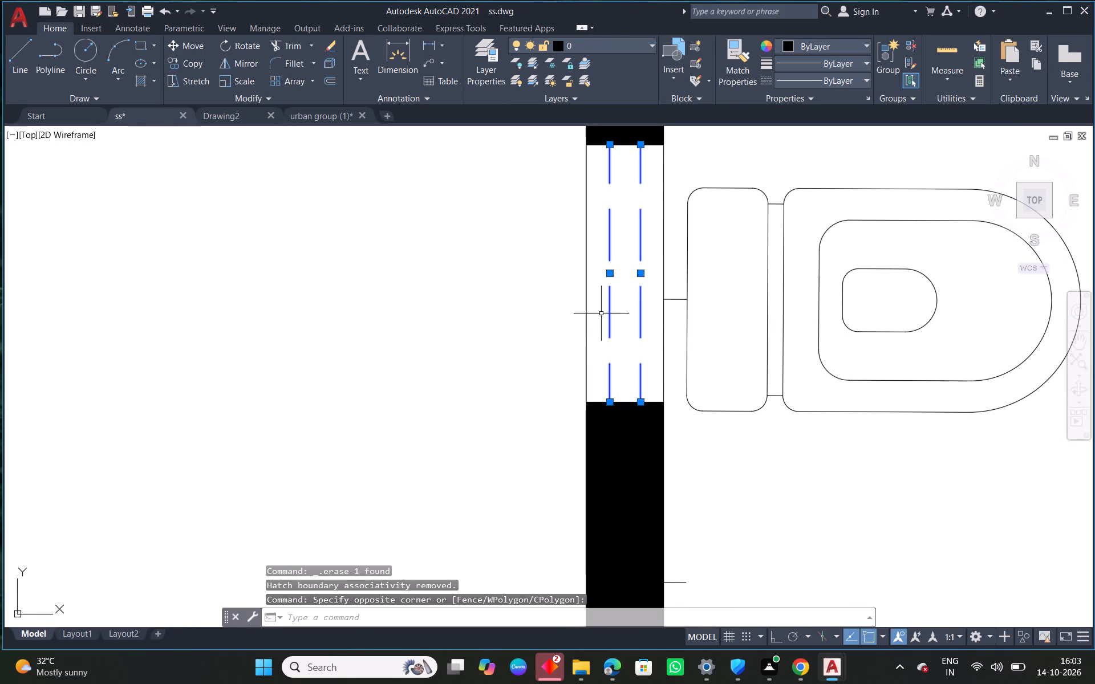
left_click(626, 145)
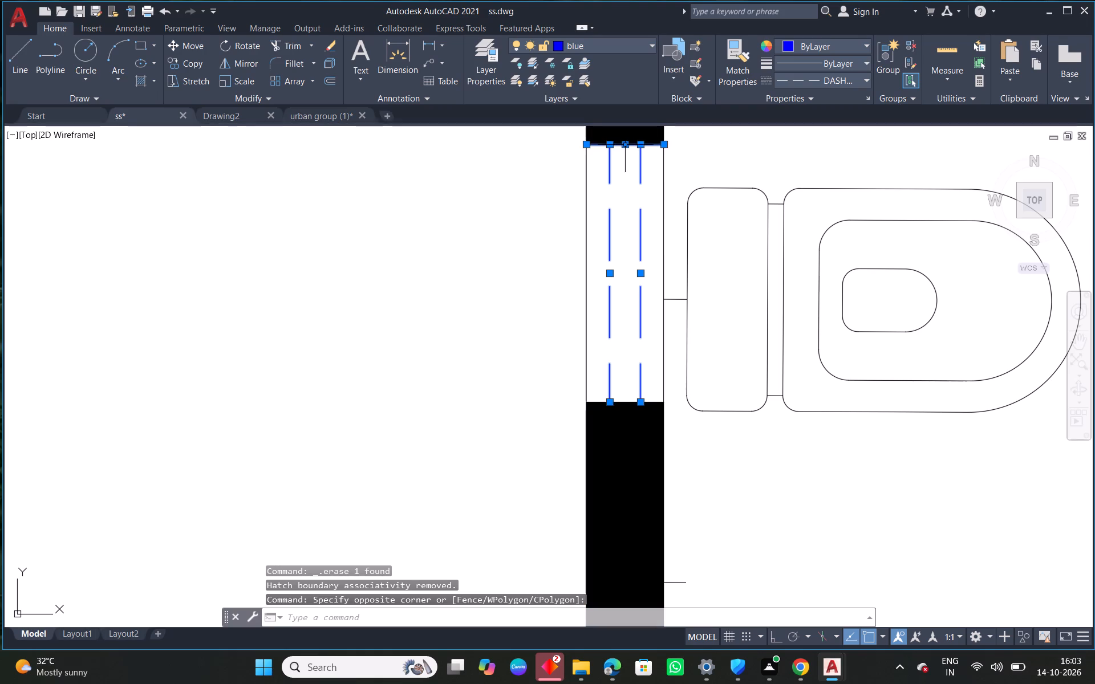
left_click(625, 402)
type("CO")
key("space")
left_click(666, 406)
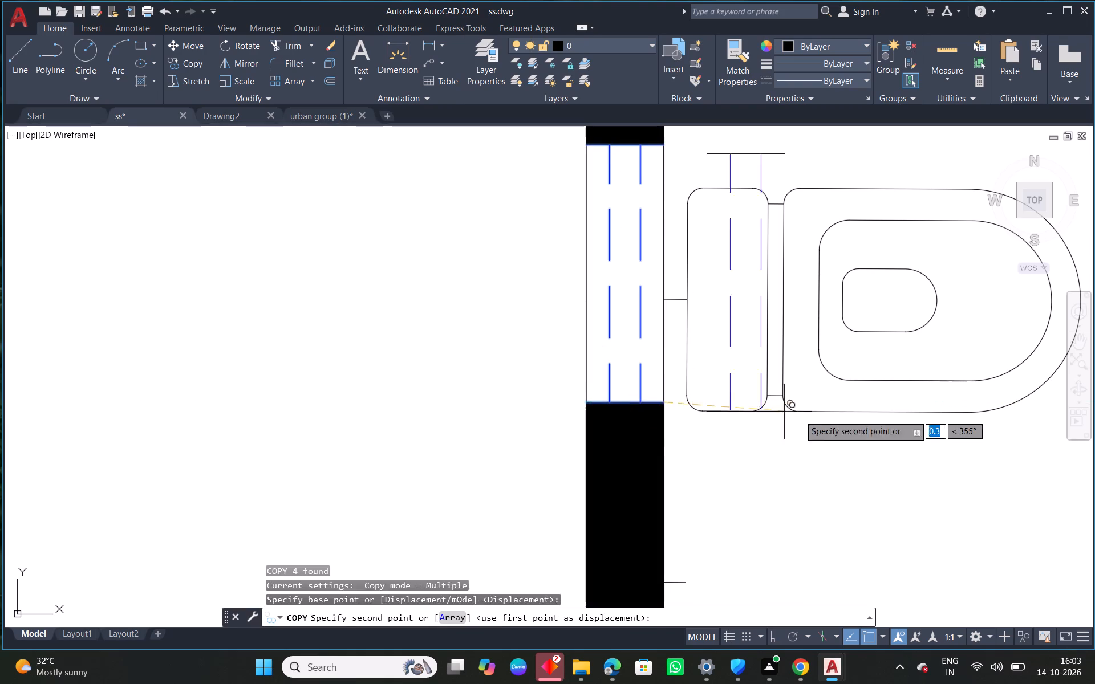
scroll(804, 417, "down", 3)
middle_click_drag(923, 420, 10, 310)
middle_click_drag(836, 333, 0, 299)
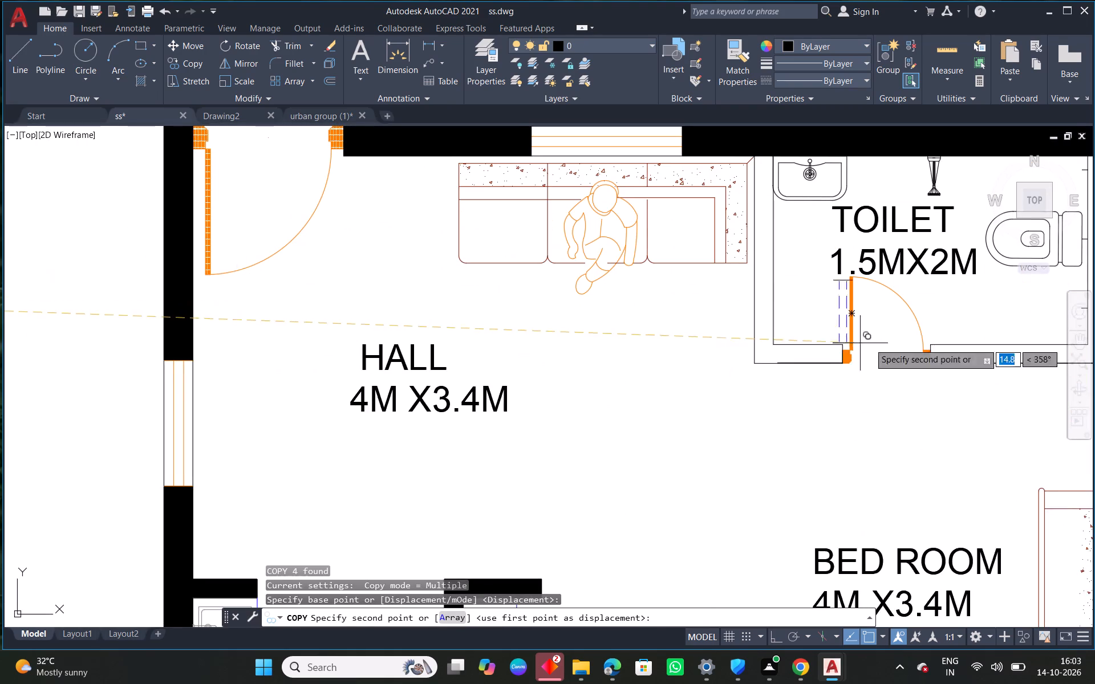
middle_click_drag(869, 343, 0, 296)
scroll(231, 222, "up", 1)
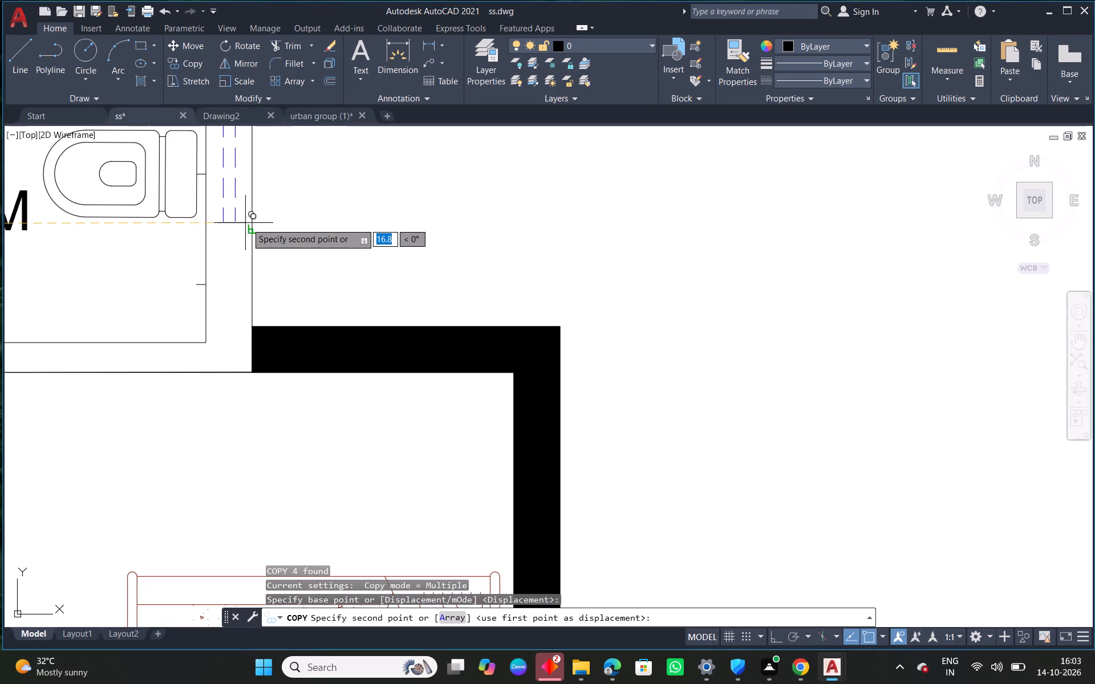
left_click(244, 222)
key("Escape")
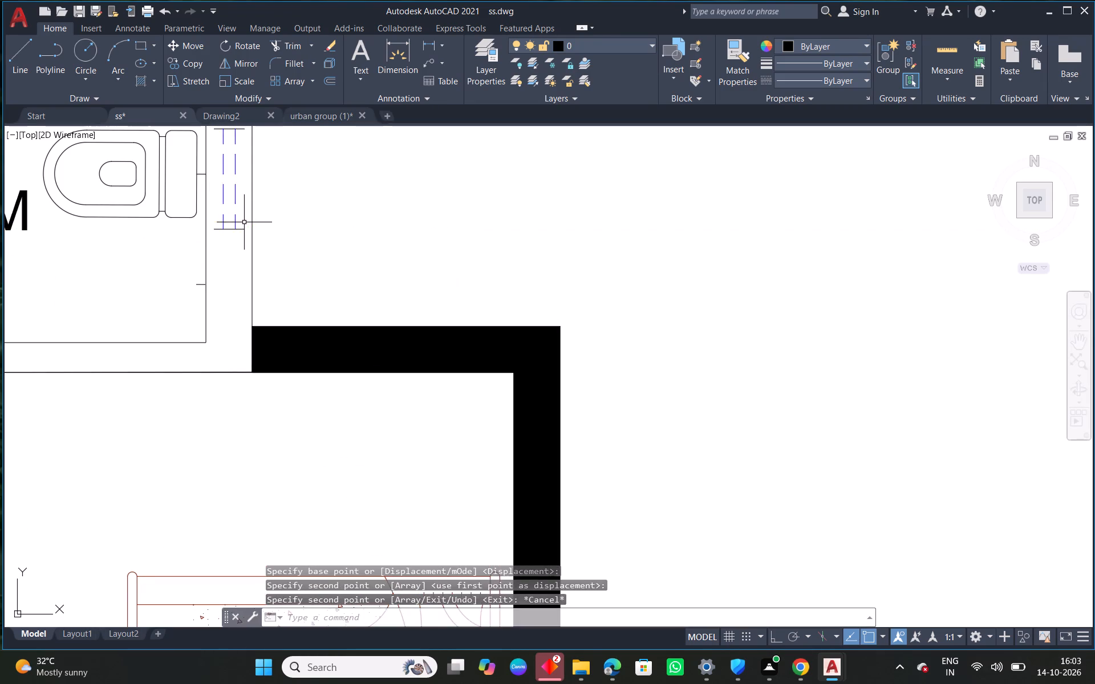
Extend both jamb lines of the lower-right toilet's copied window to the inner and outer wall faces.
scroll(241, 223, "up", 2)
middle_click_drag(237, 248, 372, 251)
type("EX")
key("space")
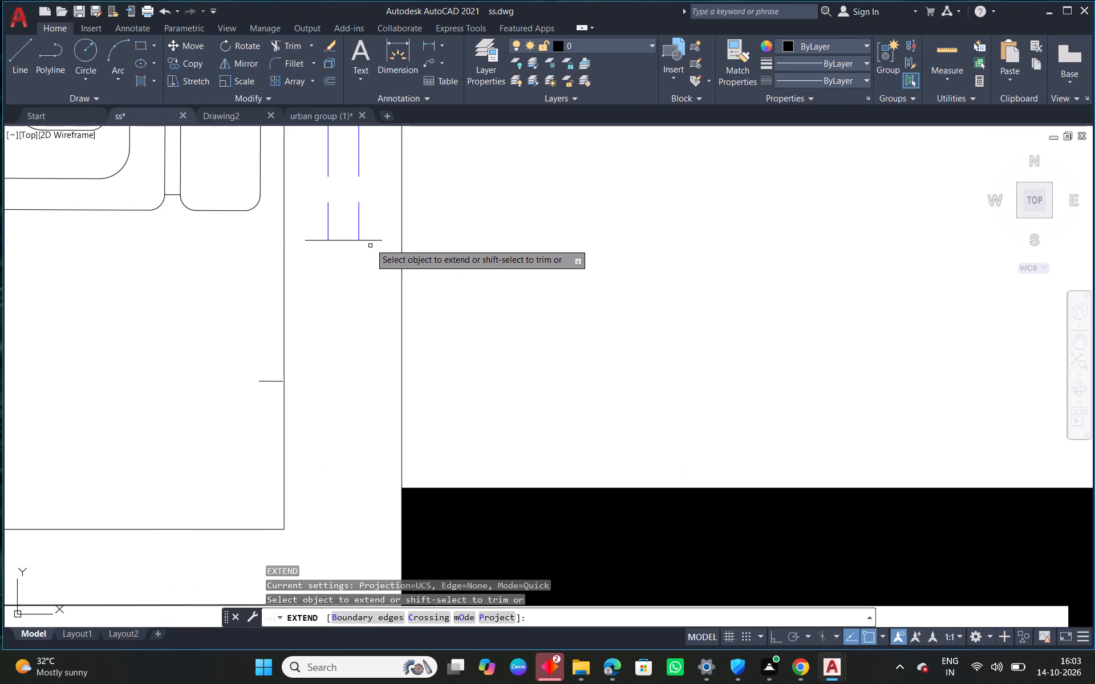
left_click(370, 242)
left_click(312, 238)
middle_click_drag(358, 201, 358, 372)
scroll(358, 372, "down", 2)
scroll(355, 293, "up", 1)
left_click(352, 284)
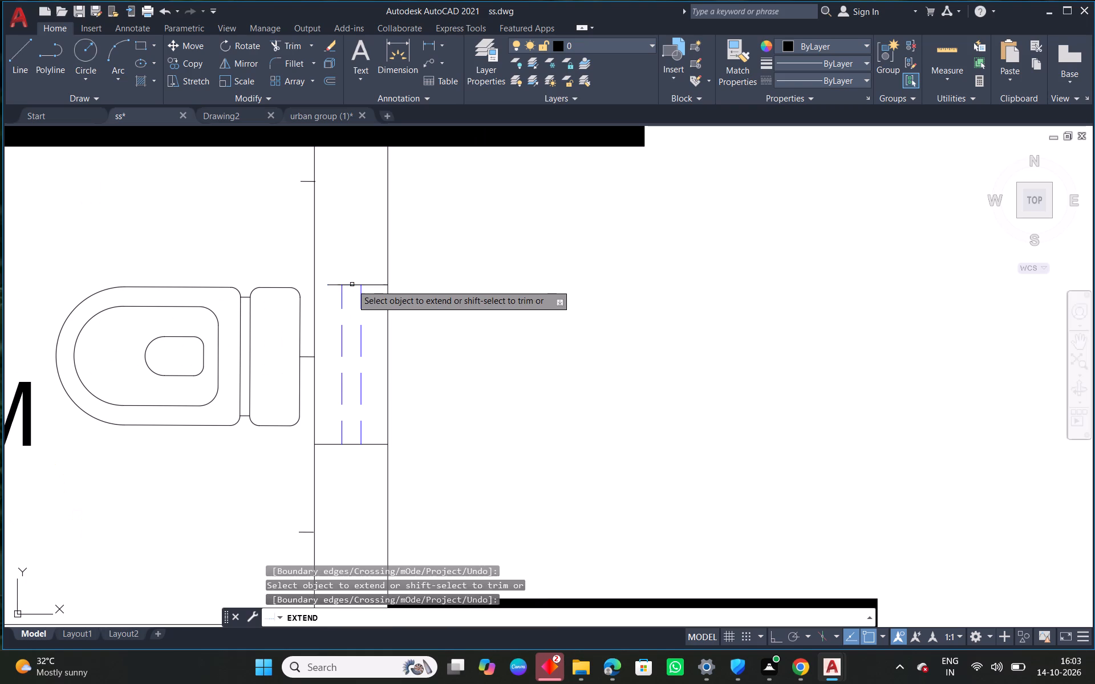
left_click(332, 284)
key("Escape")
Fill the lower-right toilet's side walls and lower wall with solid black hatch, leaving the window and door openings clear.
scroll(380, 299, "down", 3)
middle_click_drag(441, 363, 566, 287)
scroll(567, 286, "down", 1)
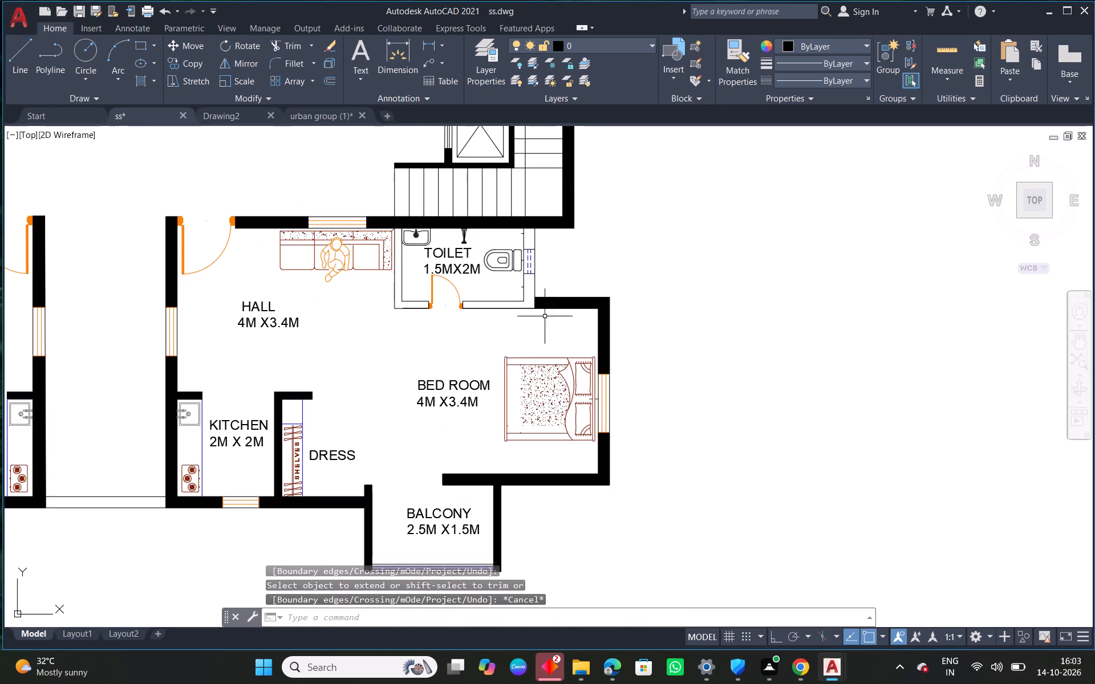
scroll(538, 324, "down", 1)
middle_click_drag(443, 363, 543, 323)
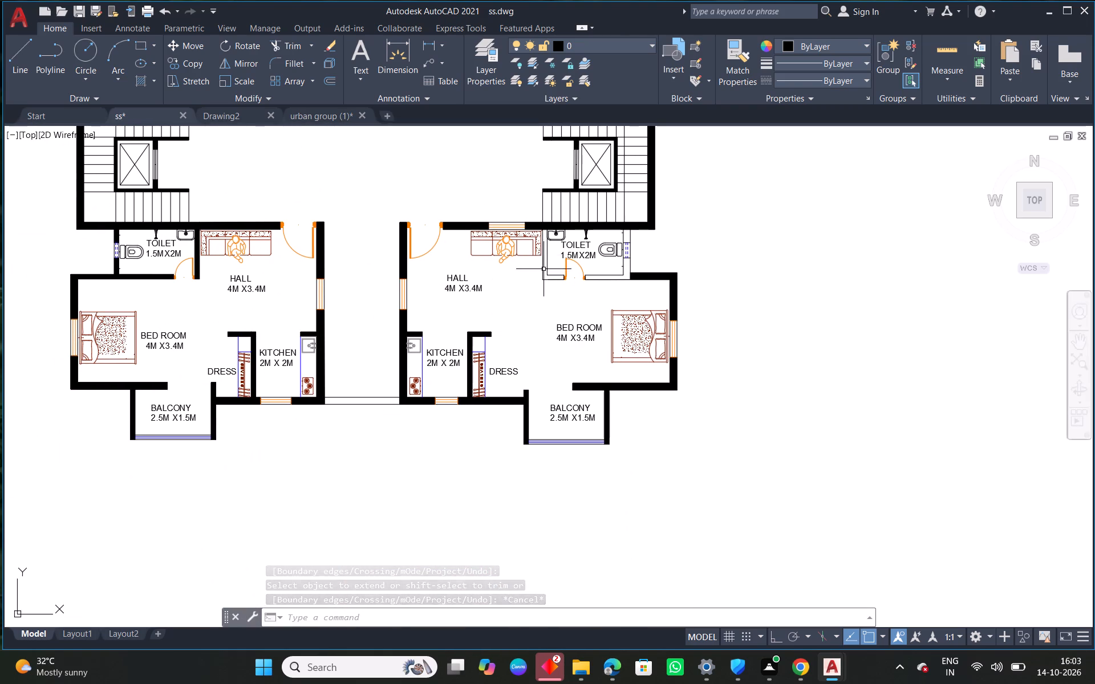
scroll(587, 254, "up", 2)
right_click(517, 357)
left_click(575, 378)
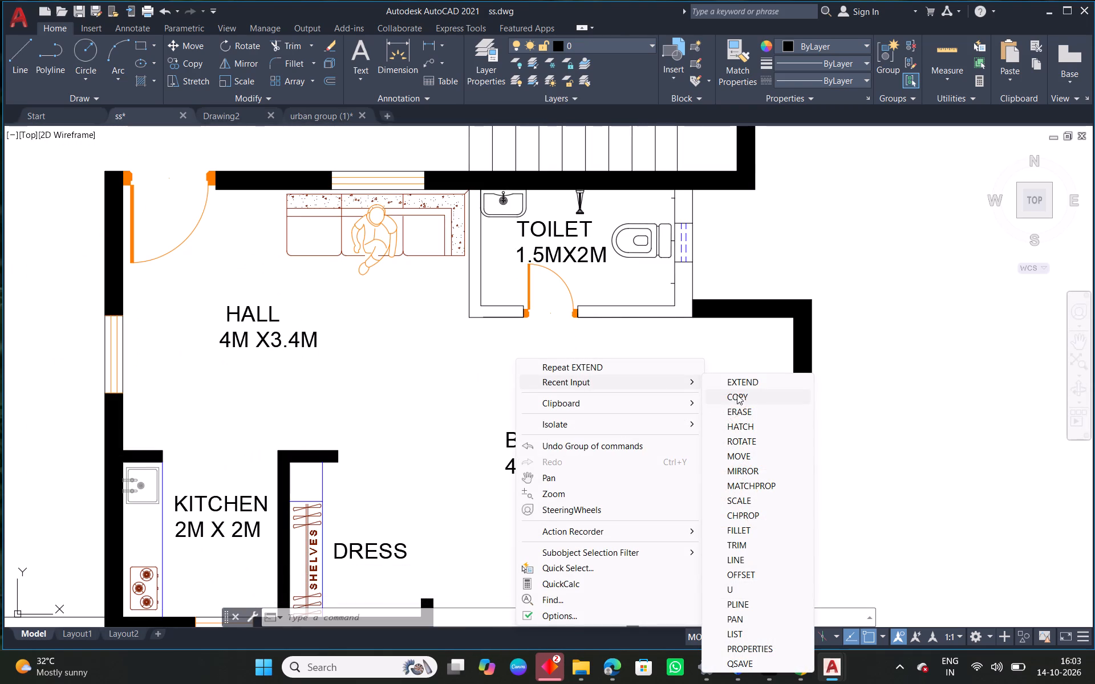
left_click(733, 422)
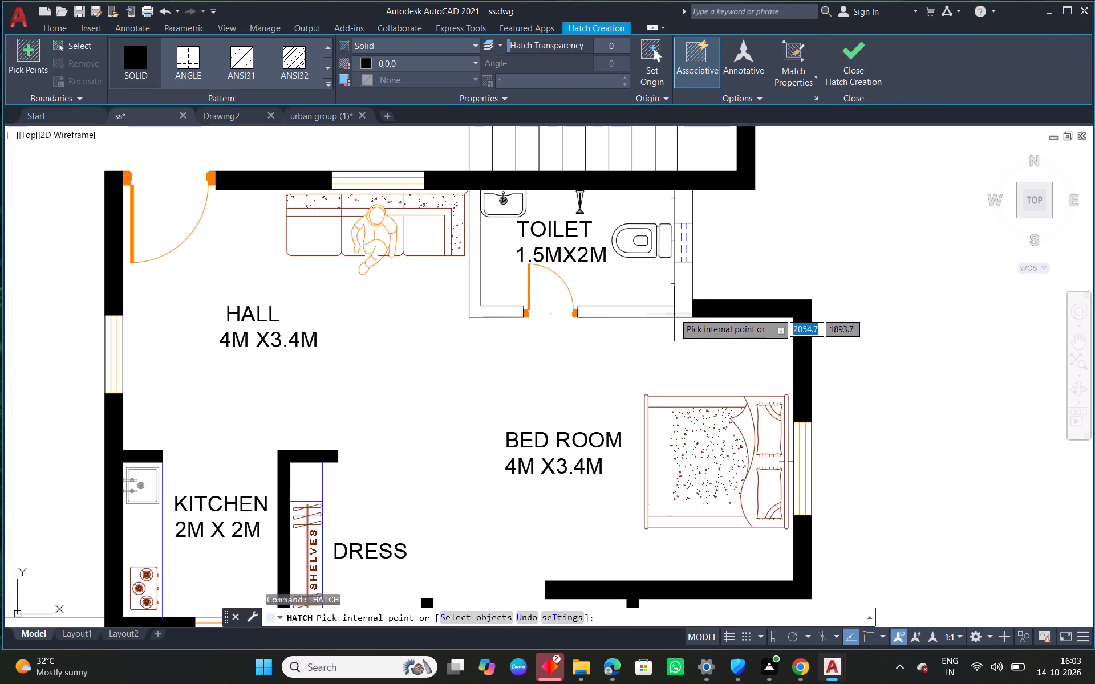
left_click(674, 312)
left_click(680, 211)
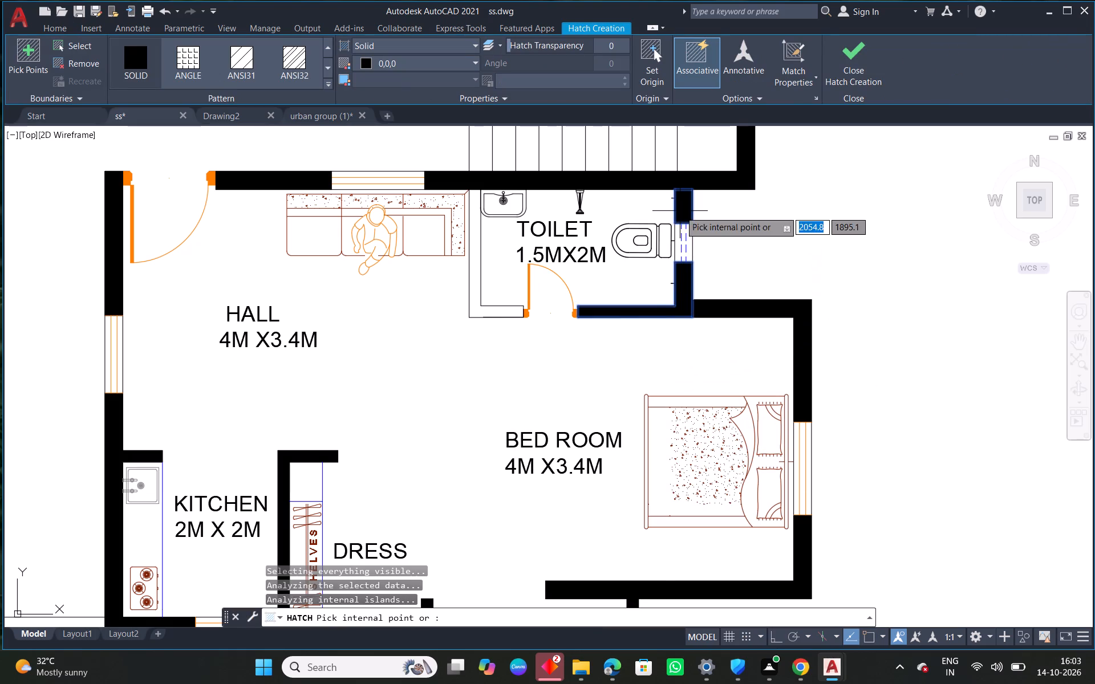
left_click(473, 264)
right_click(473, 264)
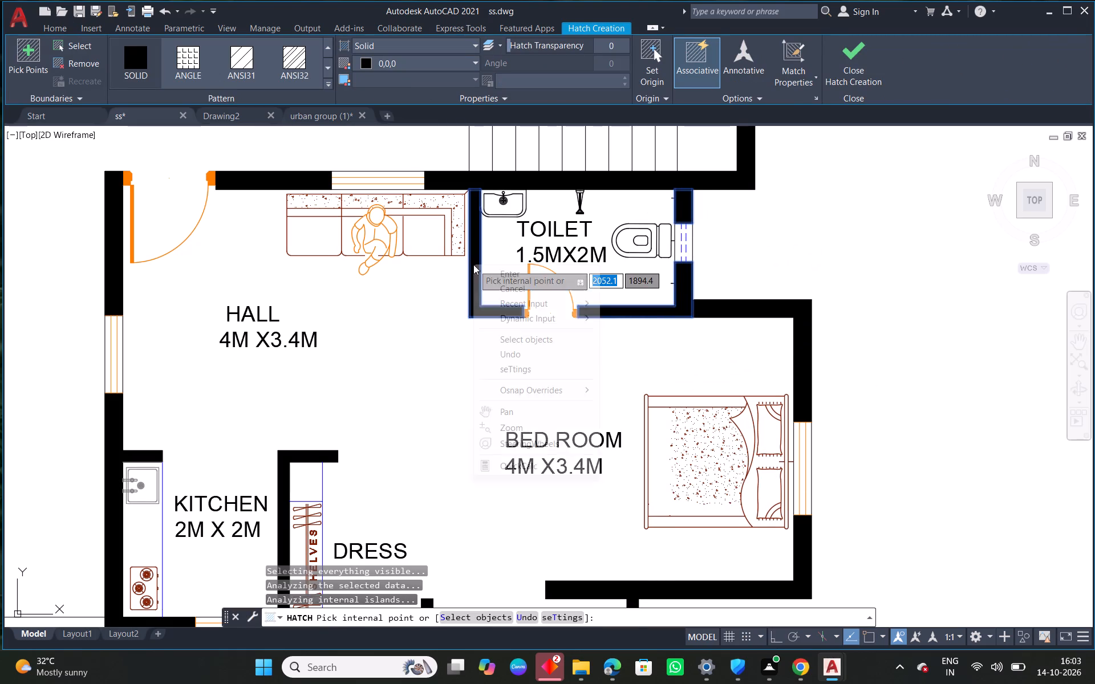
left_click(504, 271)
Delete the long vertical line running through the right-hand staircase beside the lift.
scroll(506, 324, "down", 2)
middle_click_drag(586, 417, 592, 378)
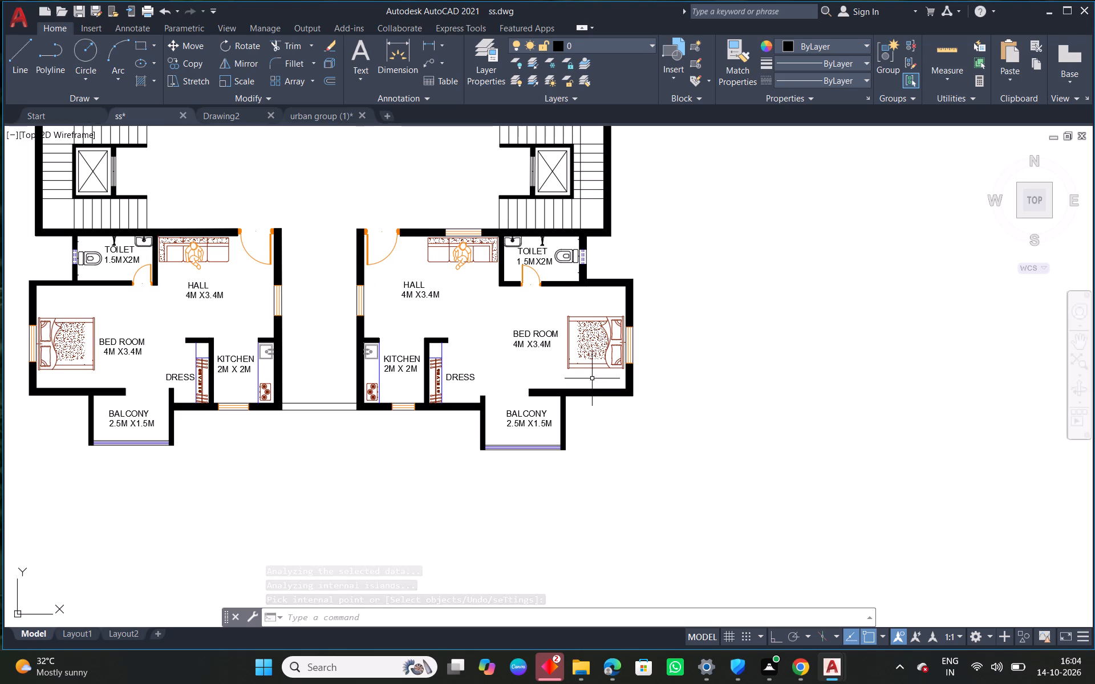
scroll(475, 392, "up", 3)
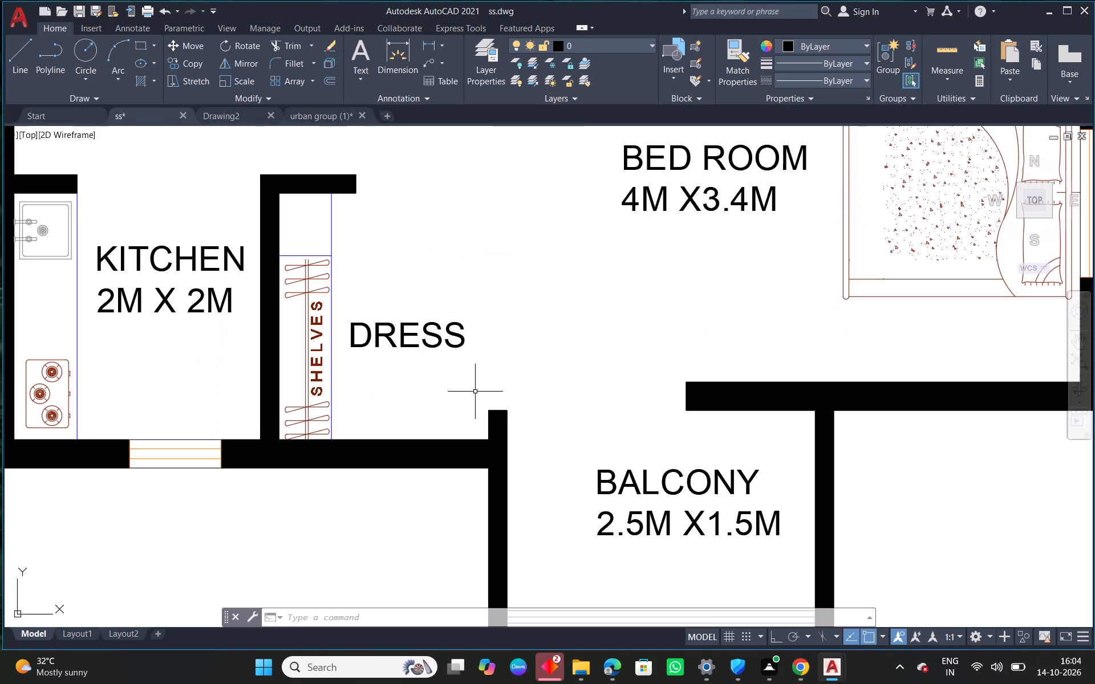
scroll(488, 417, "down", 4)
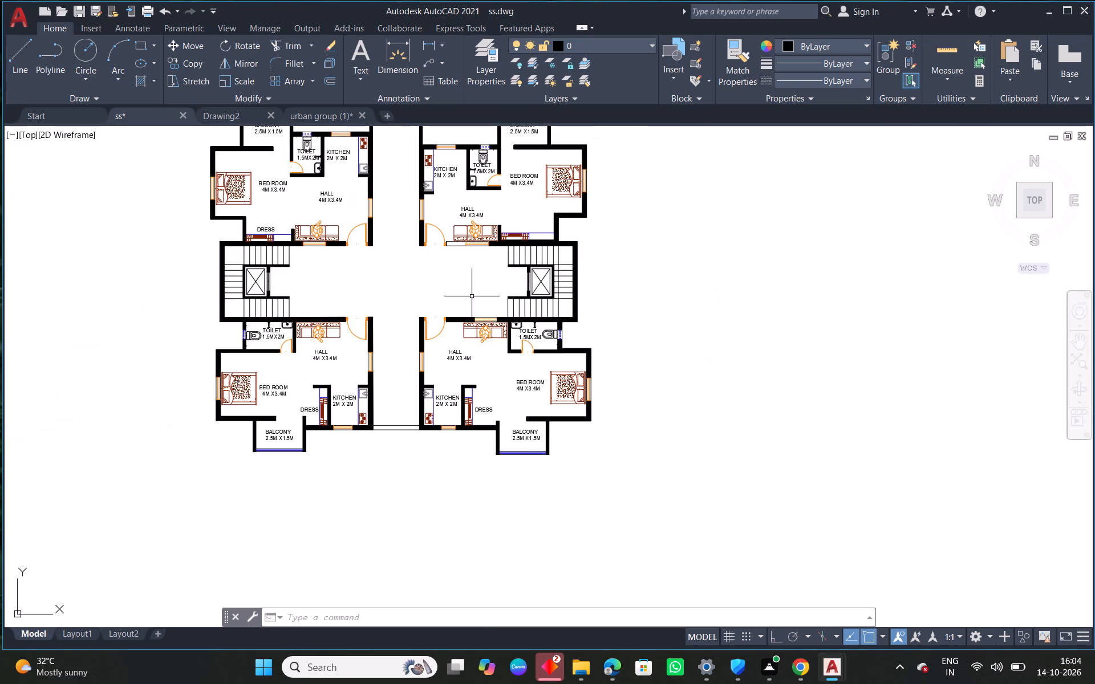
middle_click_drag(468, 300, 473, 347)
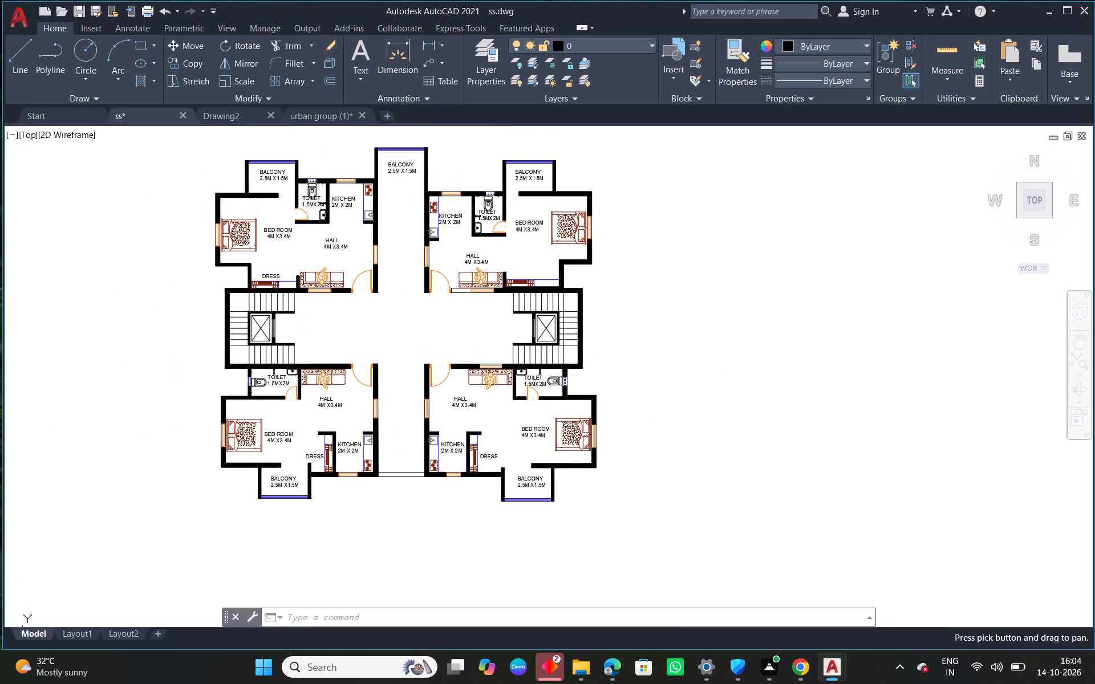
scroll(583, 280, "up", 2)
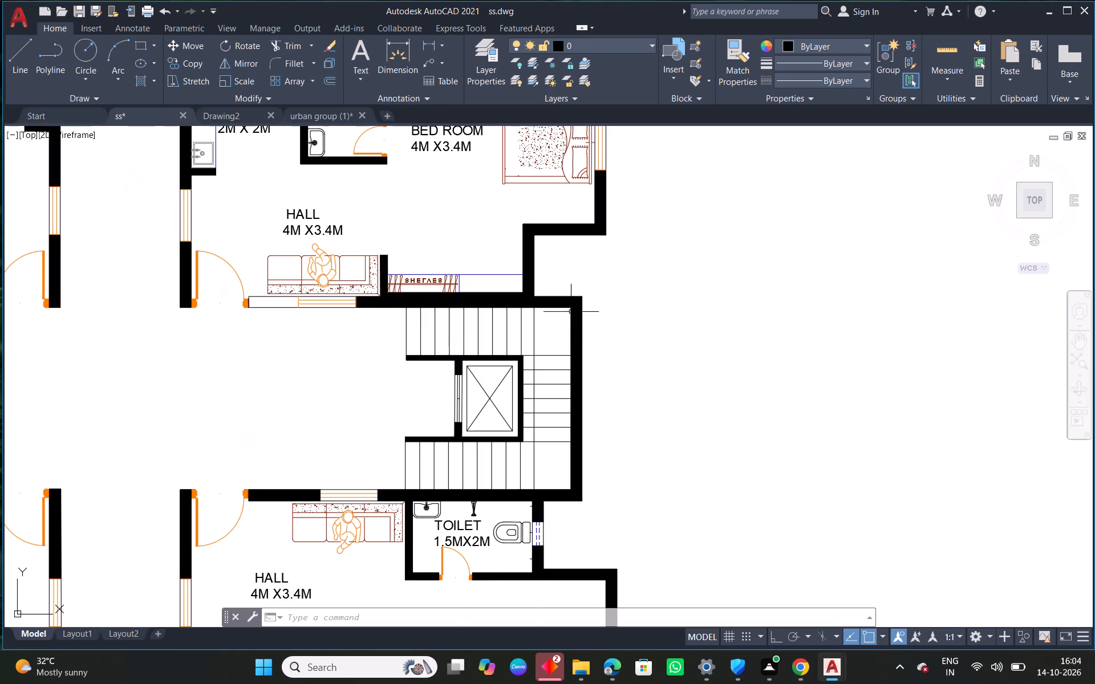
left_click(542, 340)
left_click(525, 341)
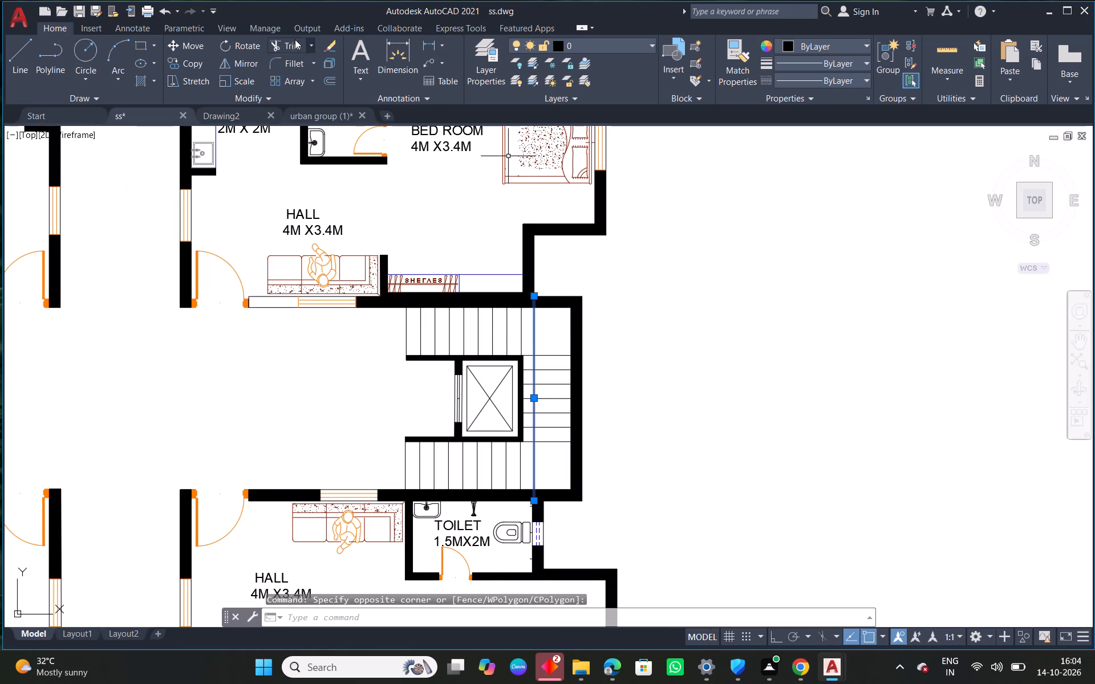
left_click(327, 53)
Save the drawing.
scroll(736, 427, "down", 2)
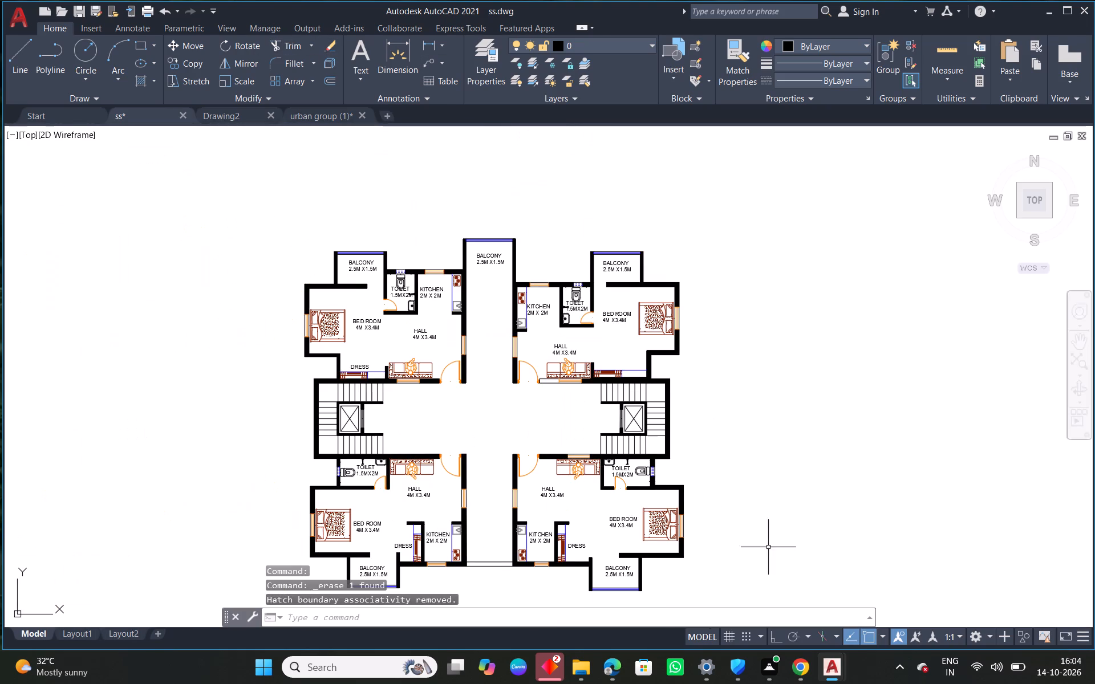
middle_click_drag(743, 491, 755, 406)
left_click_drag(813, 582, 808, 571)
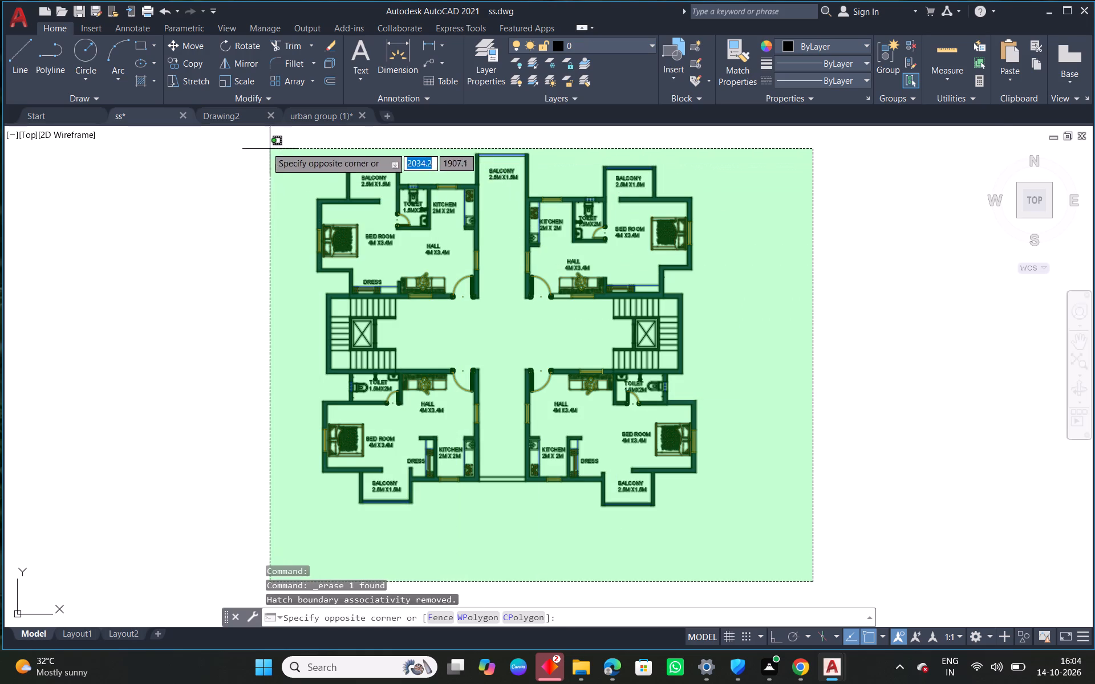
left_click(257, 139)
key("ctrl+s")
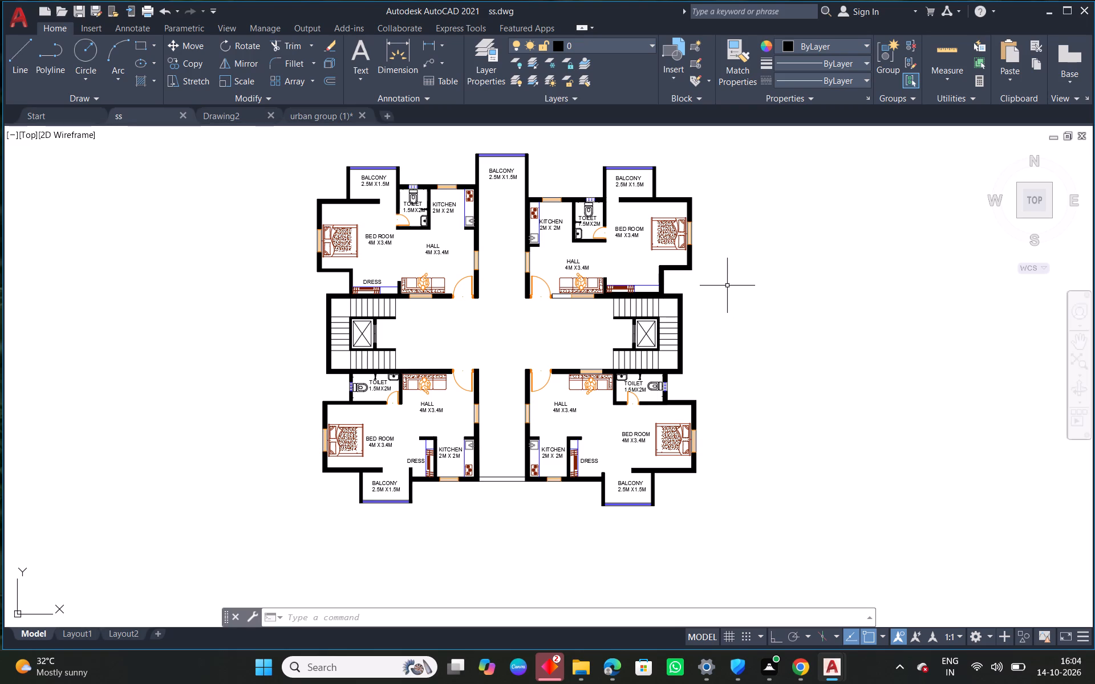
Delete the solid hatch from the upper-right flat's walls.
scroll(657, 267, "up", 3)
left_click(675, 277)
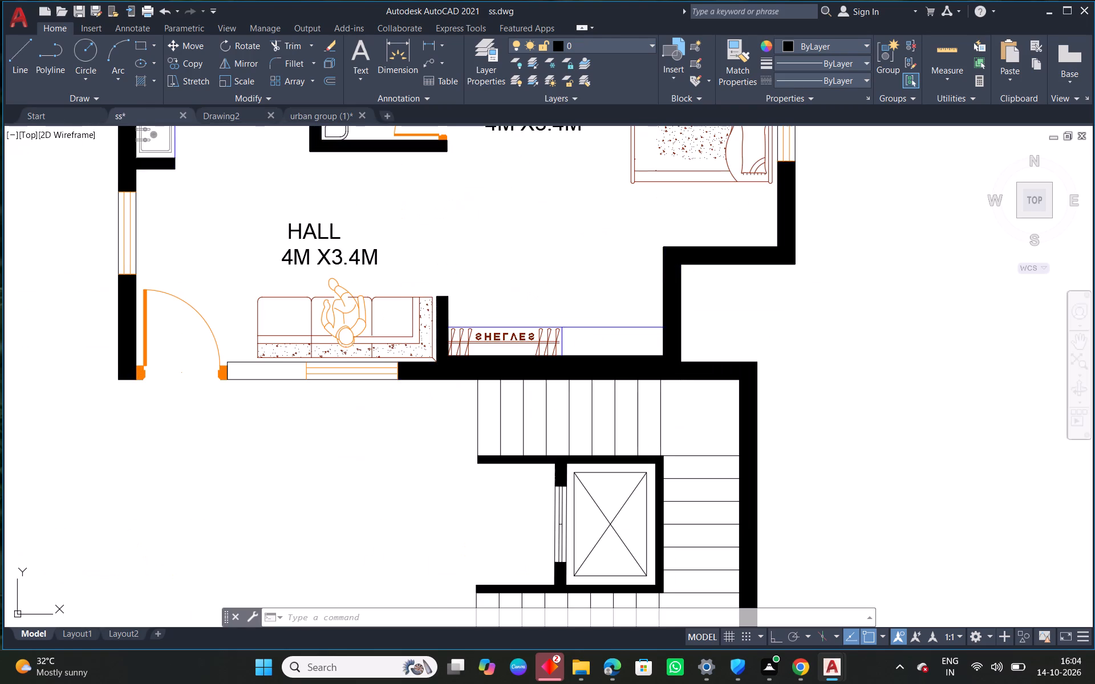
key("Delete")
middle_click_drag(690, 291, 692, 327)
scroll(692, 327, "down", 1)
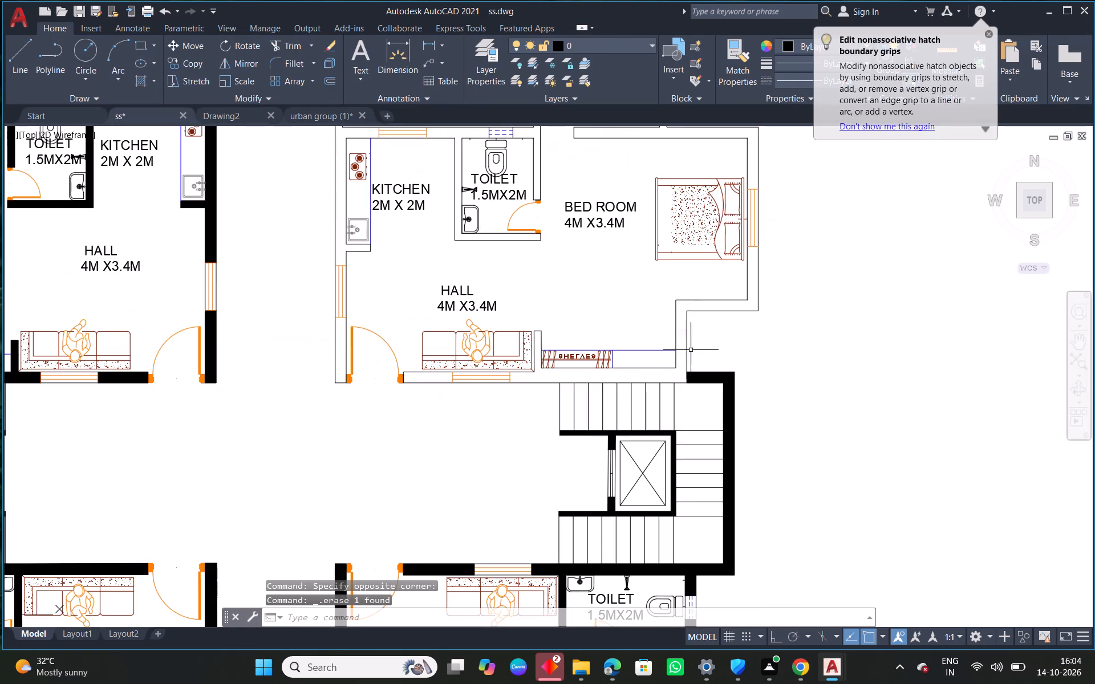
Explode the polyline forming the inner wall face around the upper-right flat's shelves.
scroll(691, 352, "up", 1)
left_click_drag(704, 335, 690, 333)
left_click(640, 320)
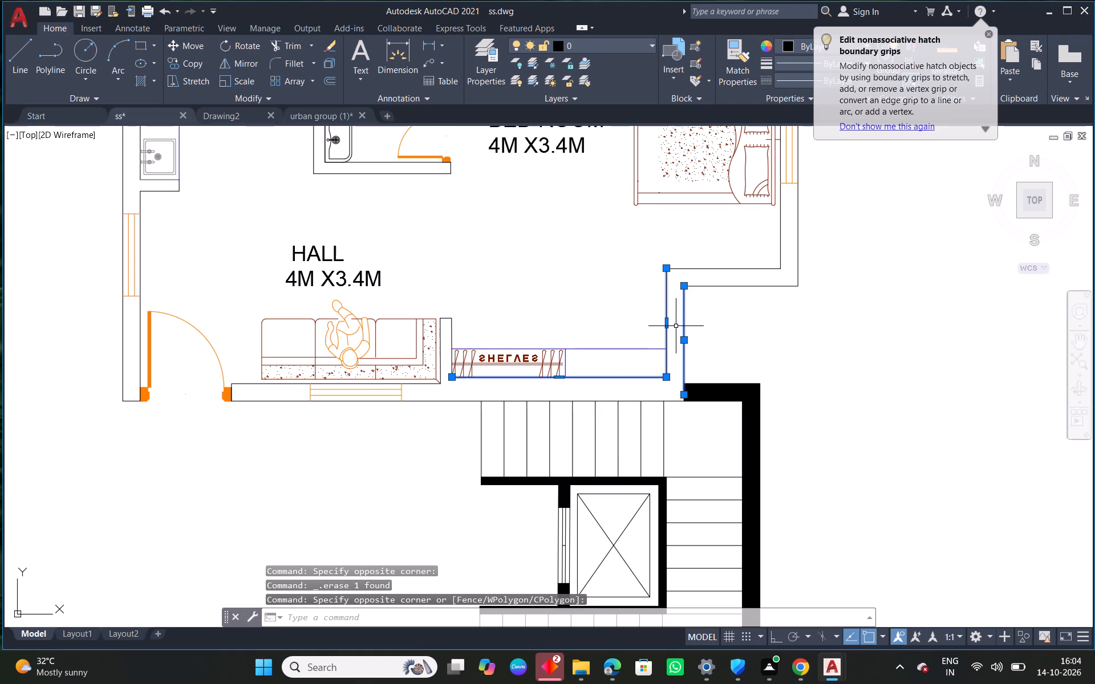
type("X")
key("space")
Move the two vertical wall lines at the outer end of the upper-right flat's shelves inward, toward the shelves.
left_click_drag(707, 324, 670, 324)
left_click(651, 320)
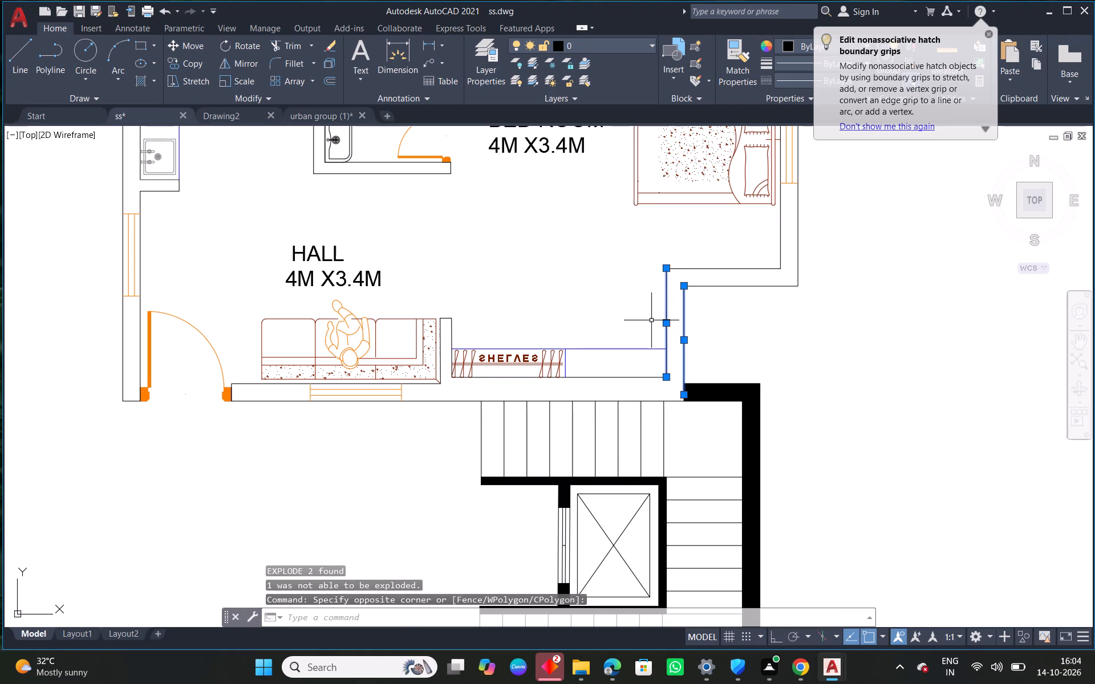
type("M")
key("space")
scroll(682, 374, "up", 2)
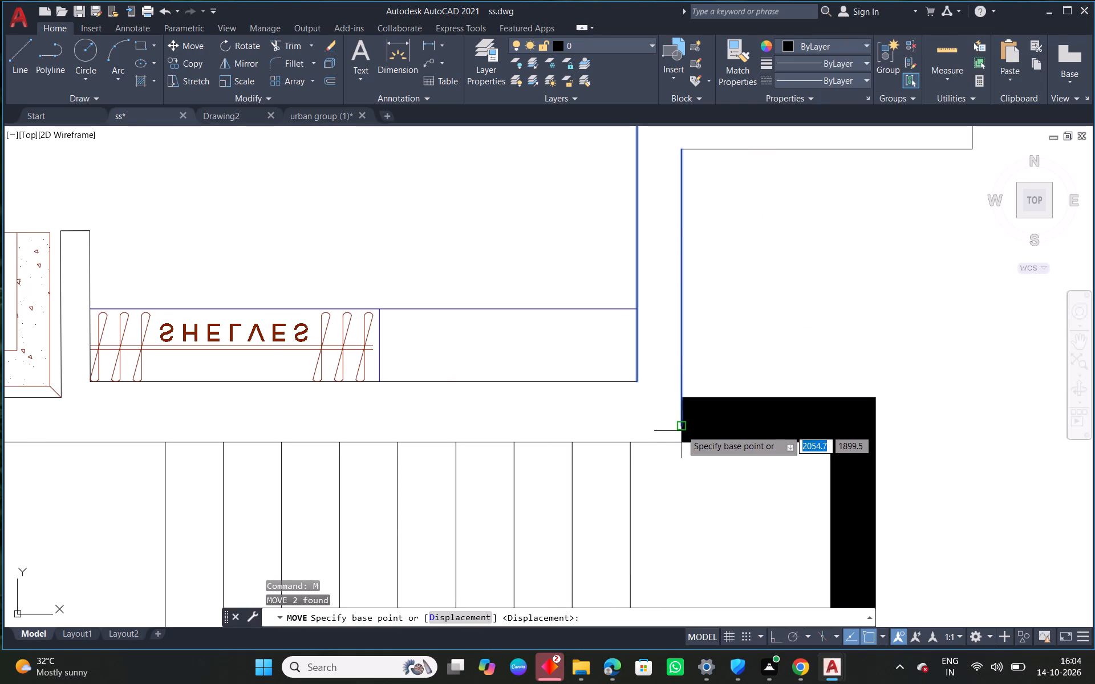
left_click(682, 427)
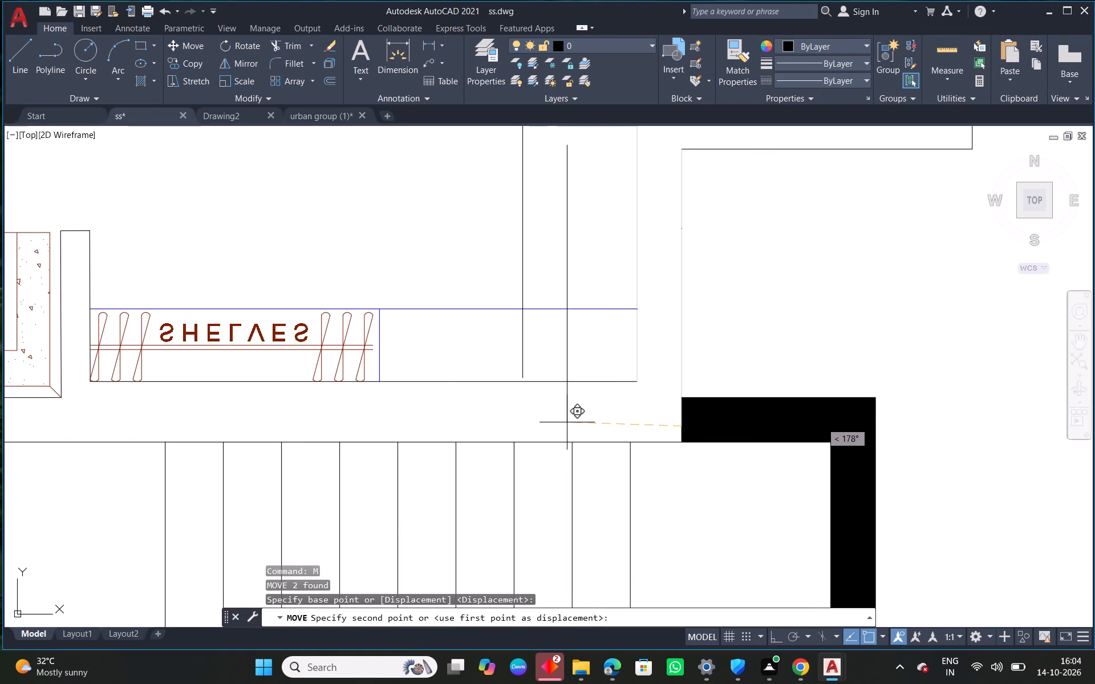
left_click(567, 422)
key("Escape")
Move the two vertical wall lines at the outer end of the upper-right flat's shelves slightly outward, away from the shelves.
scroll(654, 366, "down", 3)
middle_click_drag(733, 313, 723, 318)
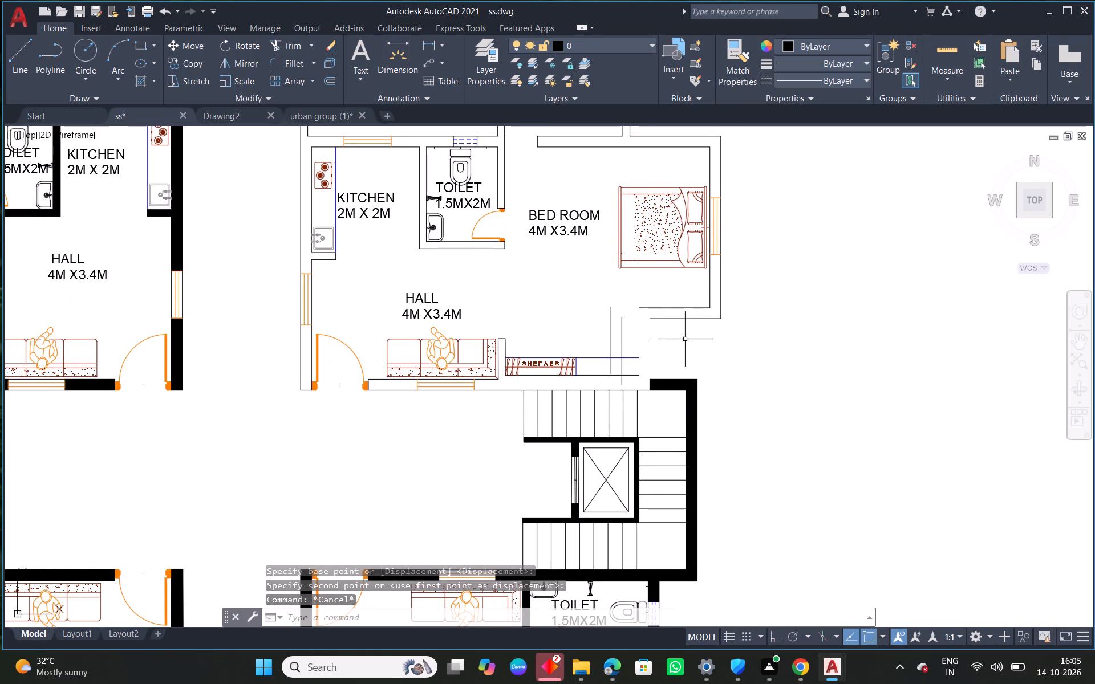
middle_click_drag(685, 339, 640, 359)
scroll(640, 360, "down", 1)
scroll(636, 342, "up", 2)
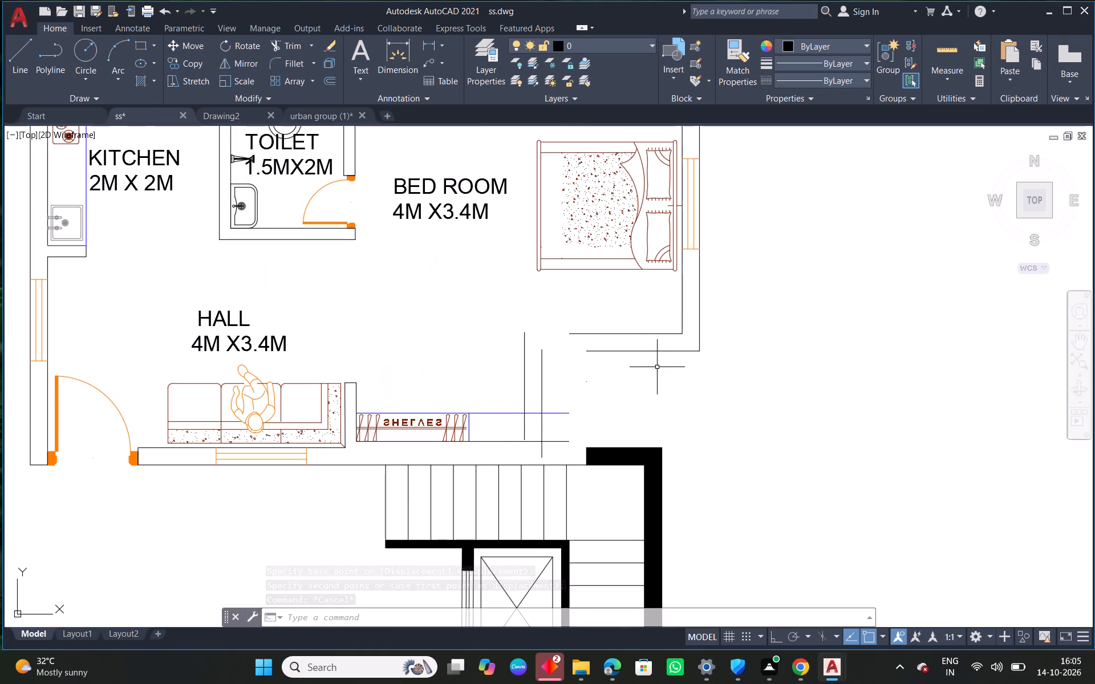
middle_click_drag(677, 367, 690, 316)
scroll(690, 316, "down", 3)
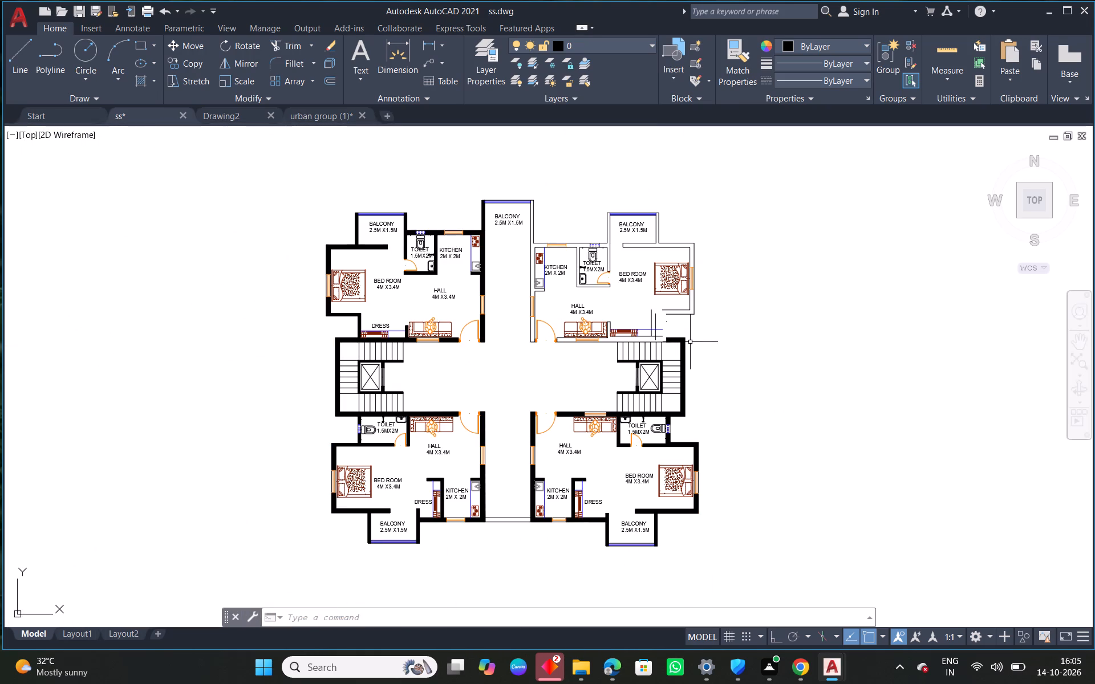
scroll(685, 331, "up", 1)
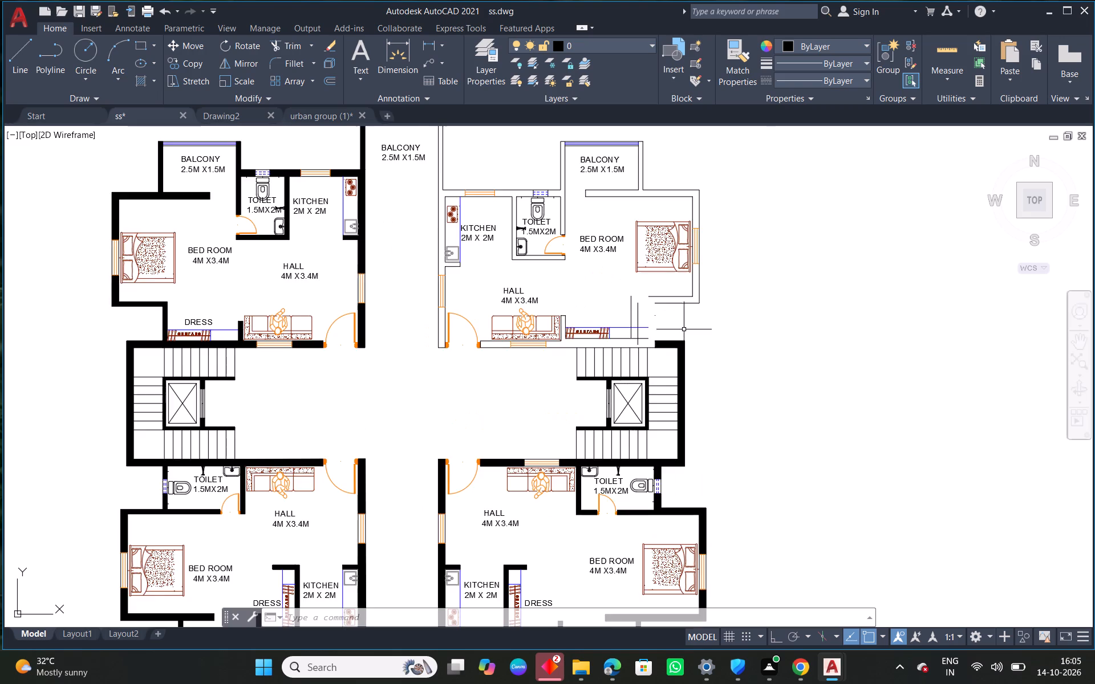
scroll(647, 323, "up", 2)
left_click_drag(643, 315, 615, 311)
left_click(565, 302)
type("M")
key("space")
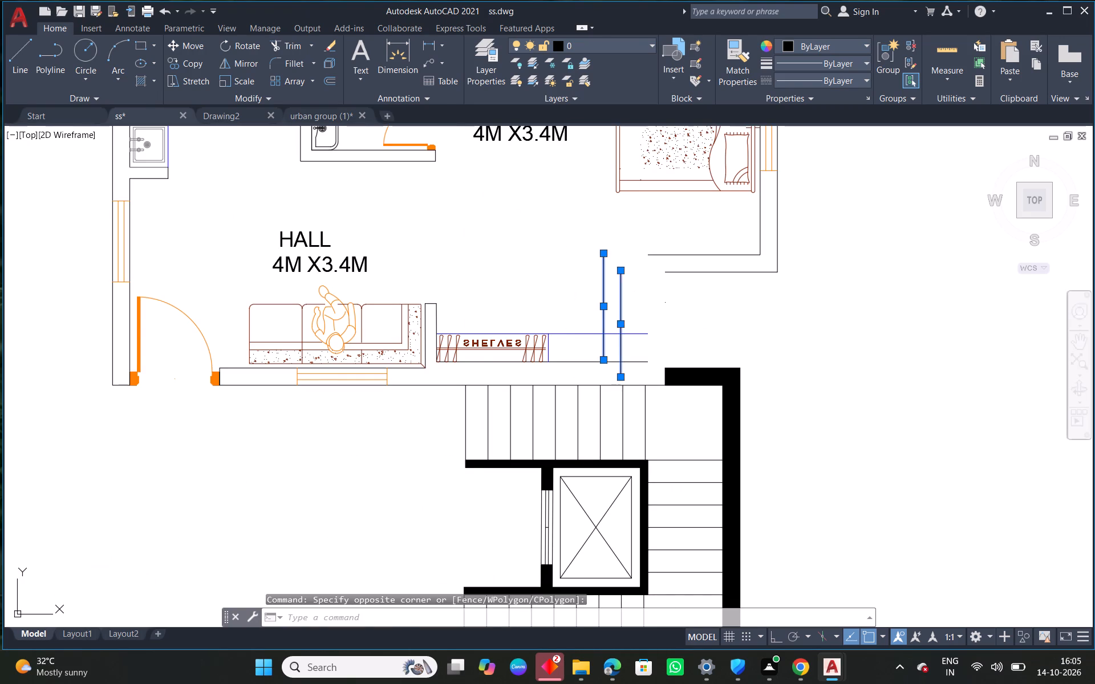
scroll(640, 387, "up", 2)
left_click_drag(591, 357, 603, 357)
left_click(637, 356)
key("Escape")
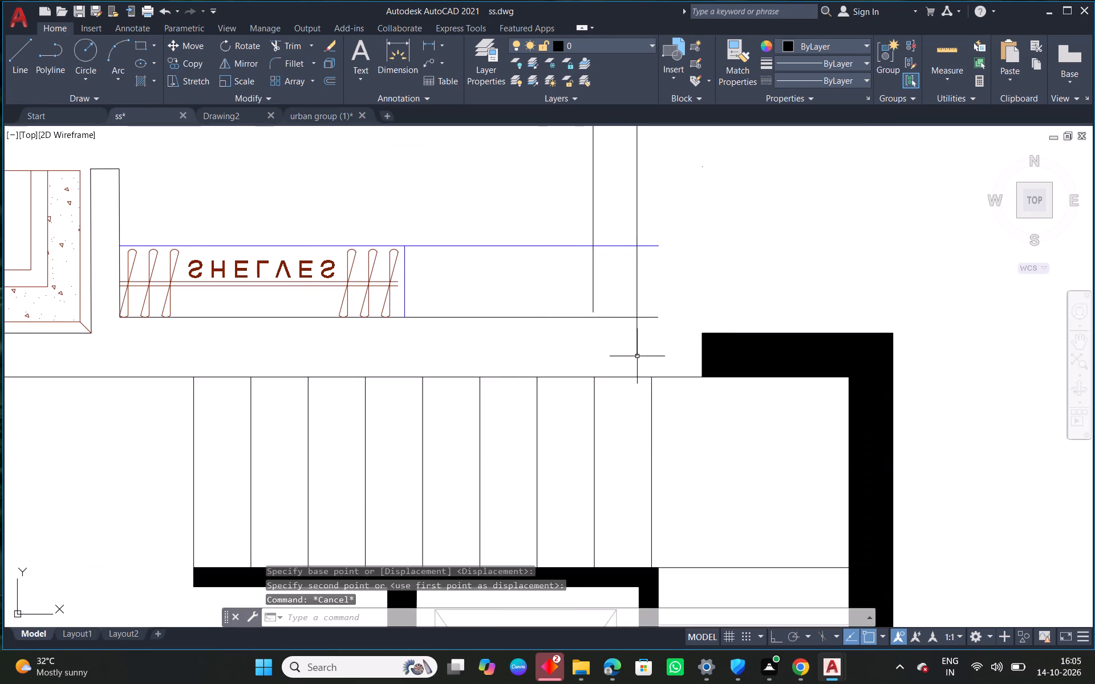
Fillet the lower ends of both vertical wall lines, at radius 0, to the inner shelf-wall line and the staircase's outer wall line.
scroll(642, 362, "down", 2)
scroll(650, 349, "up", 2)
type("F")
key("space")
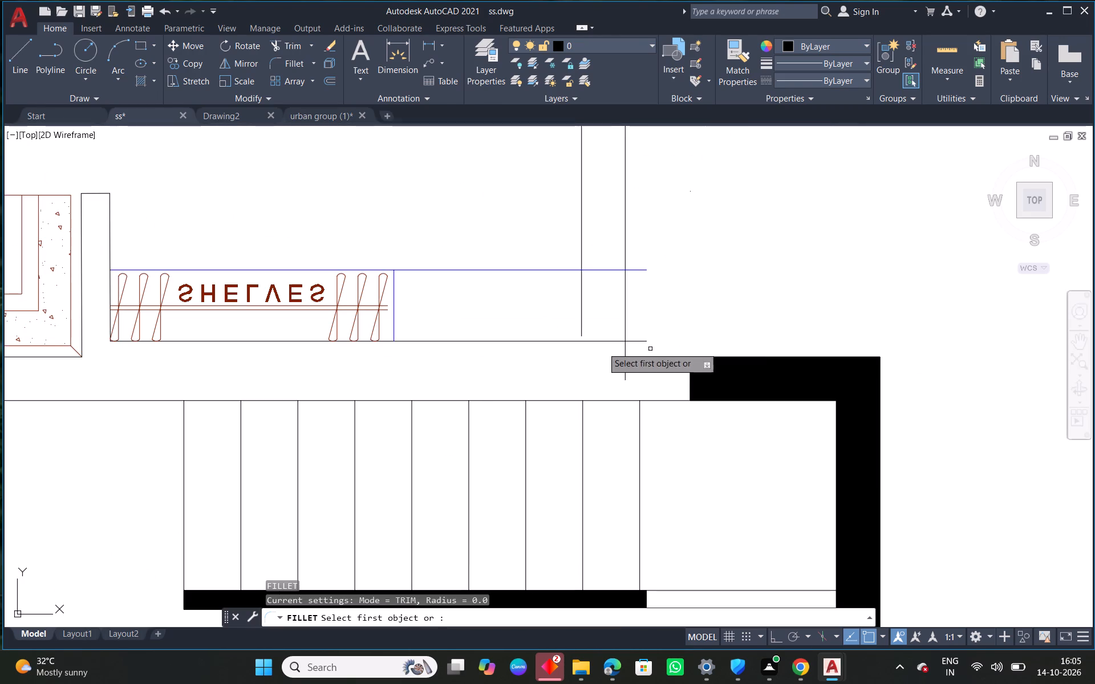
left_click(559, 340)
left_click(579, 324)
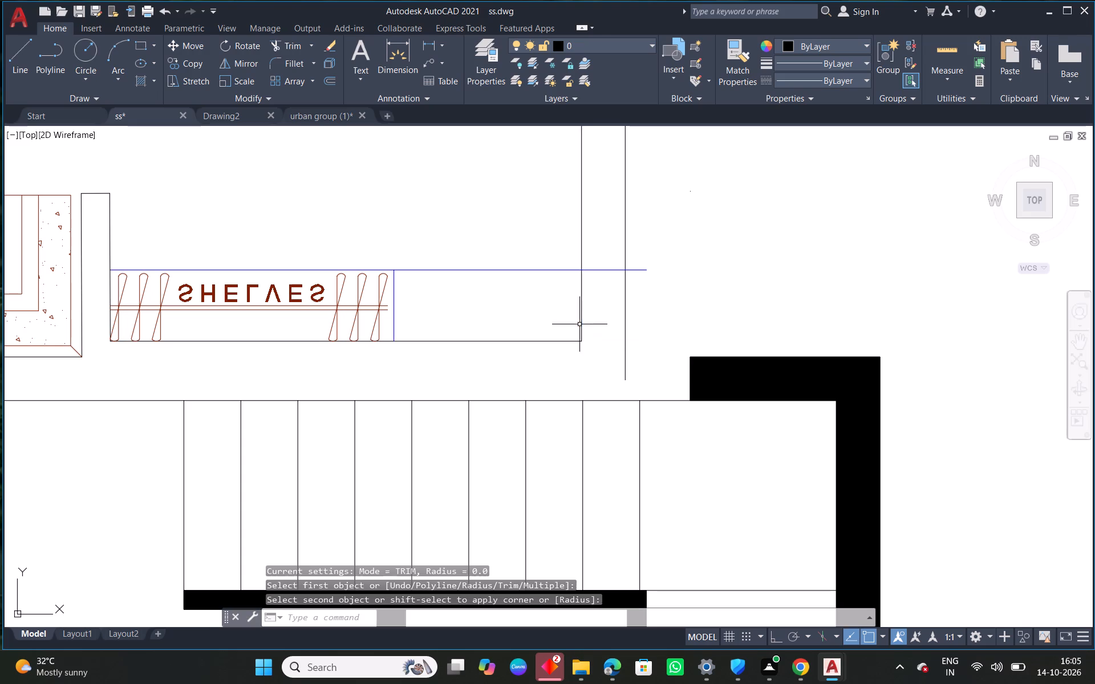
key("Escape")
key("f")
key("space")
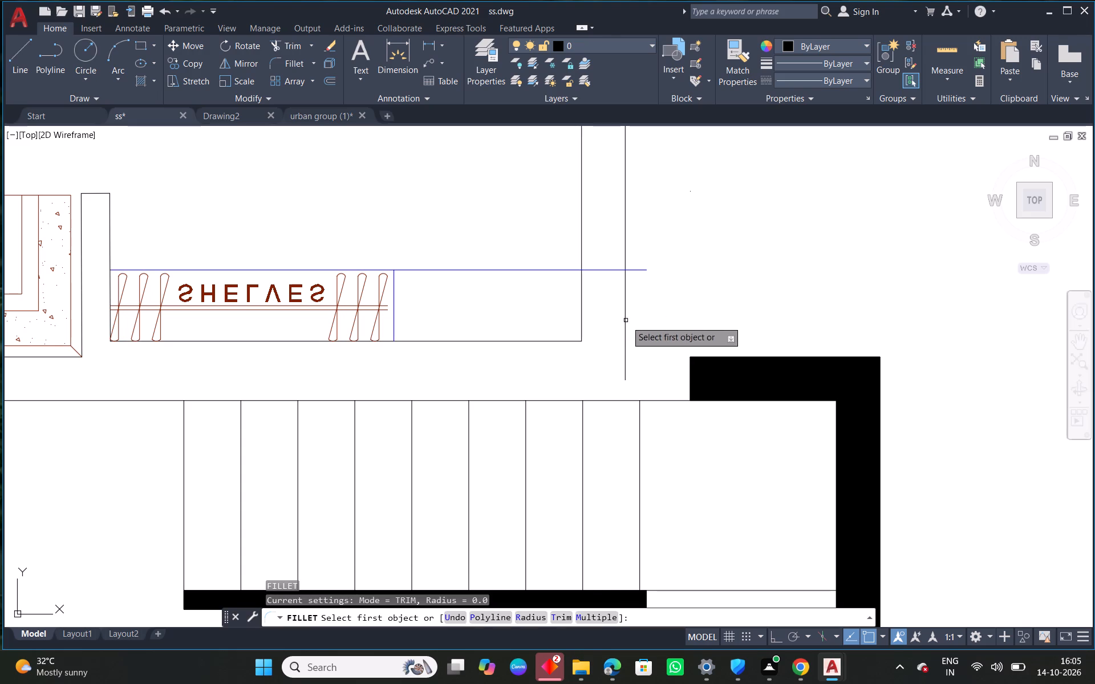
left_click(626, 325)
left_click(724, 355)
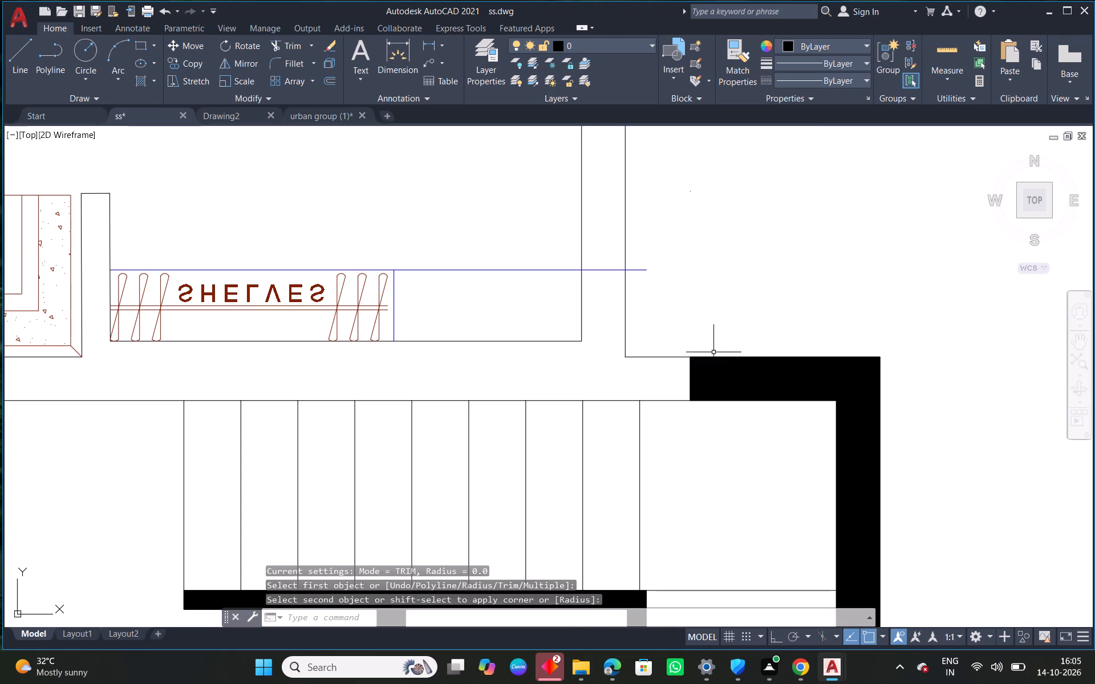
Fillet the upper ends of both vertical wall lines, at radius 0, to the matching horizontal wall lines below the upper-right bedroom.
scroll(695, 362, "down", 3)
middle_click_drag(711, 335, 689, 347)
scroll(684, 337, "up", 2)
type("F")
key("space")
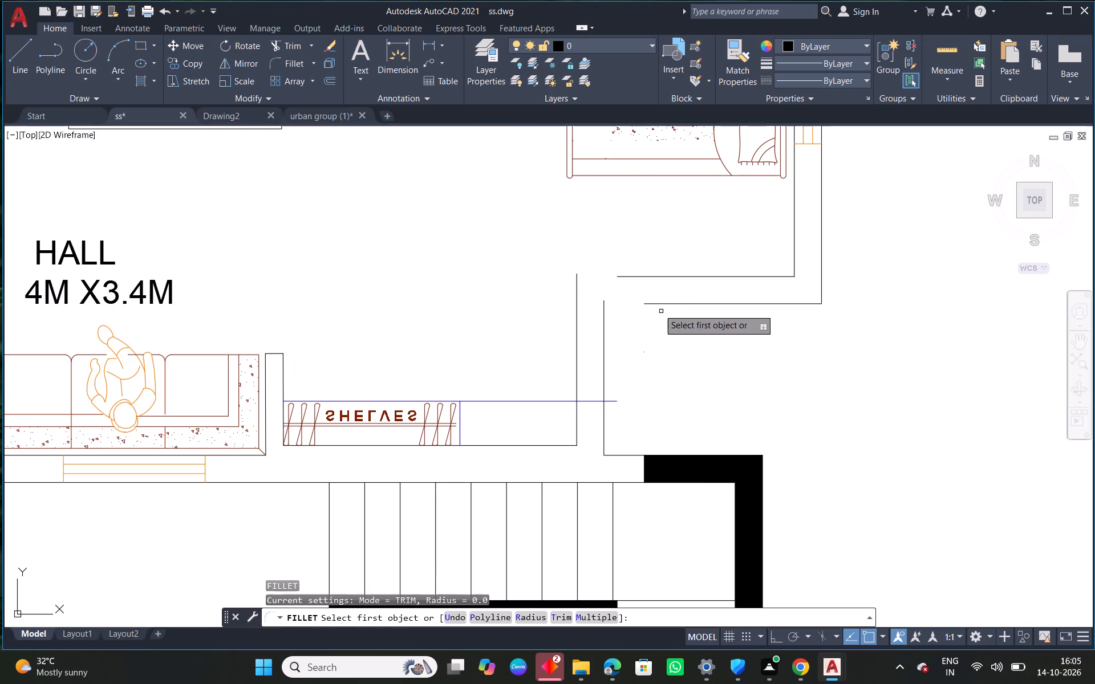
left_click(648, 303)
left_click(604, 307)
right_click(581, 264)
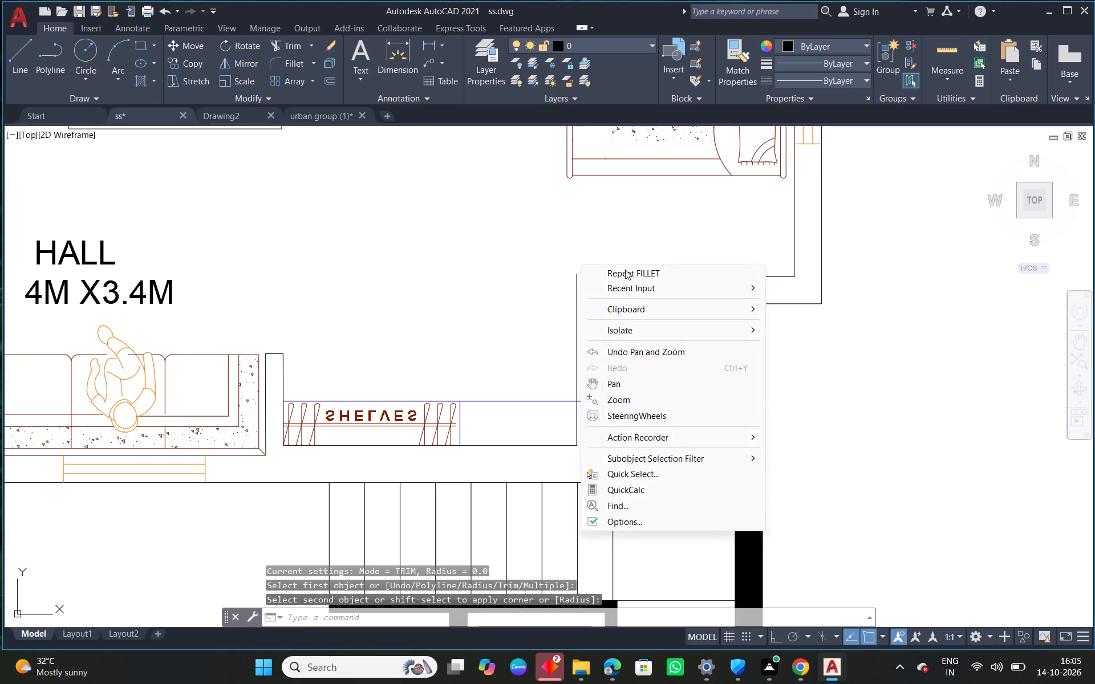
left_click(625, 270)
left_click(576, 303)
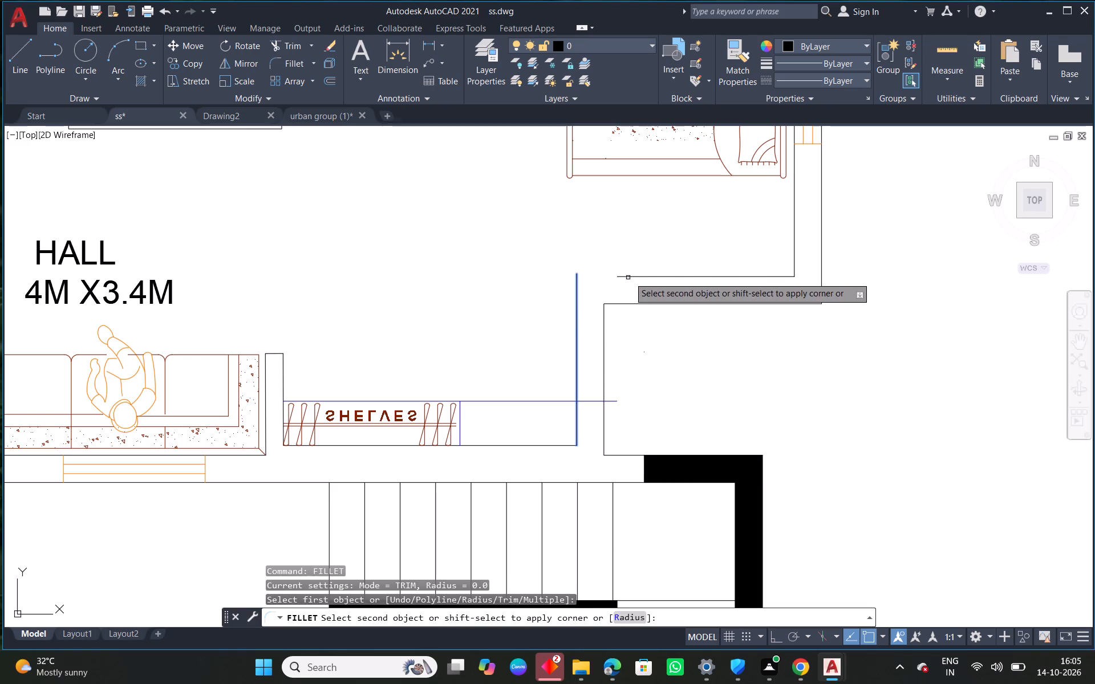
left_click(630, 275)
key("Escape")
Trim the blue shelf-front line where it extends past the inner face of the upper-right flat's outer wall.
scroll(603, 377, "up", 2)
type("TR")
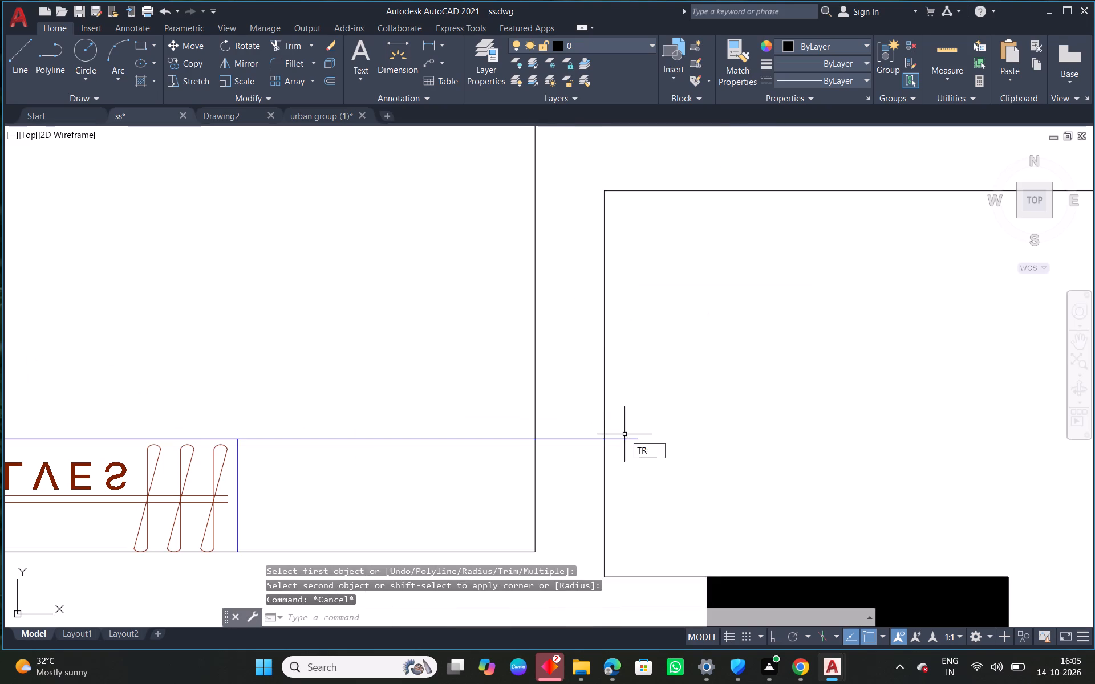
key("space")
left_click_drag(624, 434, 620, 448)
left_click_drag(569, 446, 565, 418)
key("Escape")
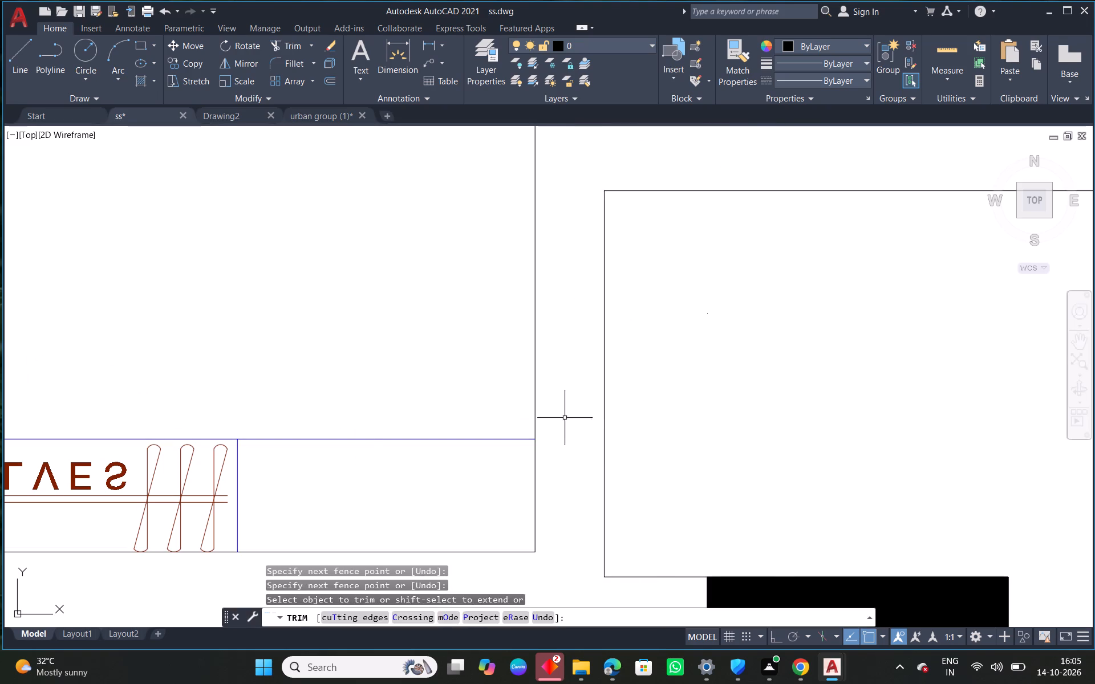
Solid-hatch the upper-right flat's walls around the shelves, bedroom, balcony, toilet, kitchen, hall and entrance.
scroll(571, 414, "down", 4)
middle_click_drag(693, 400, 695, 365)
type("H")
key("space")
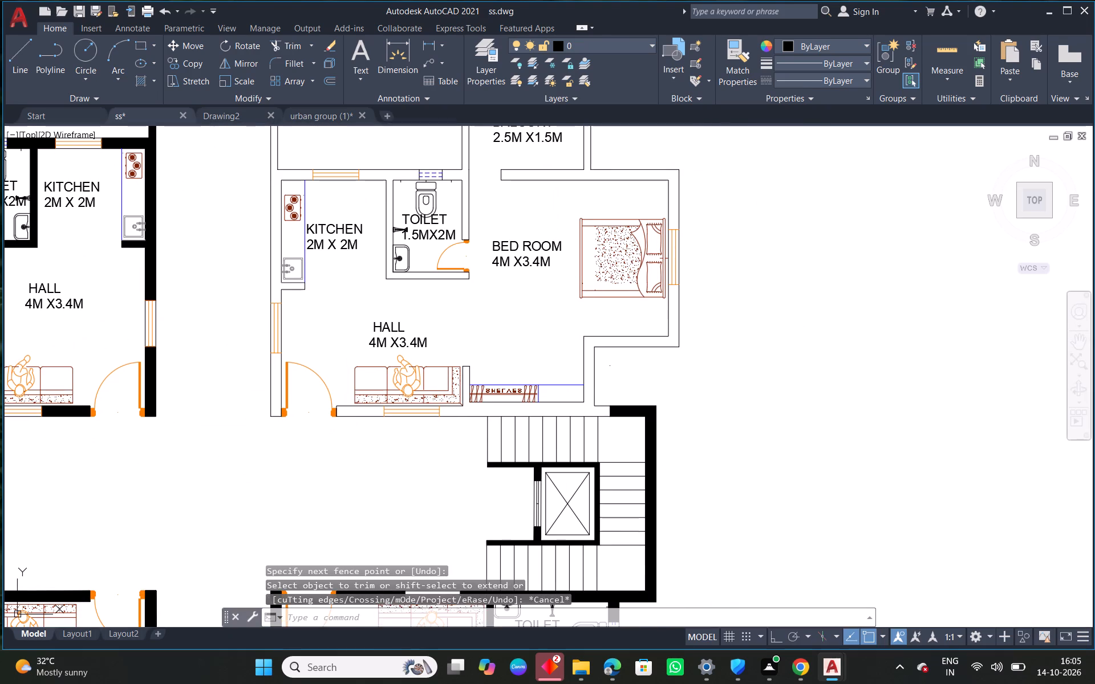
left_click(570, 412)
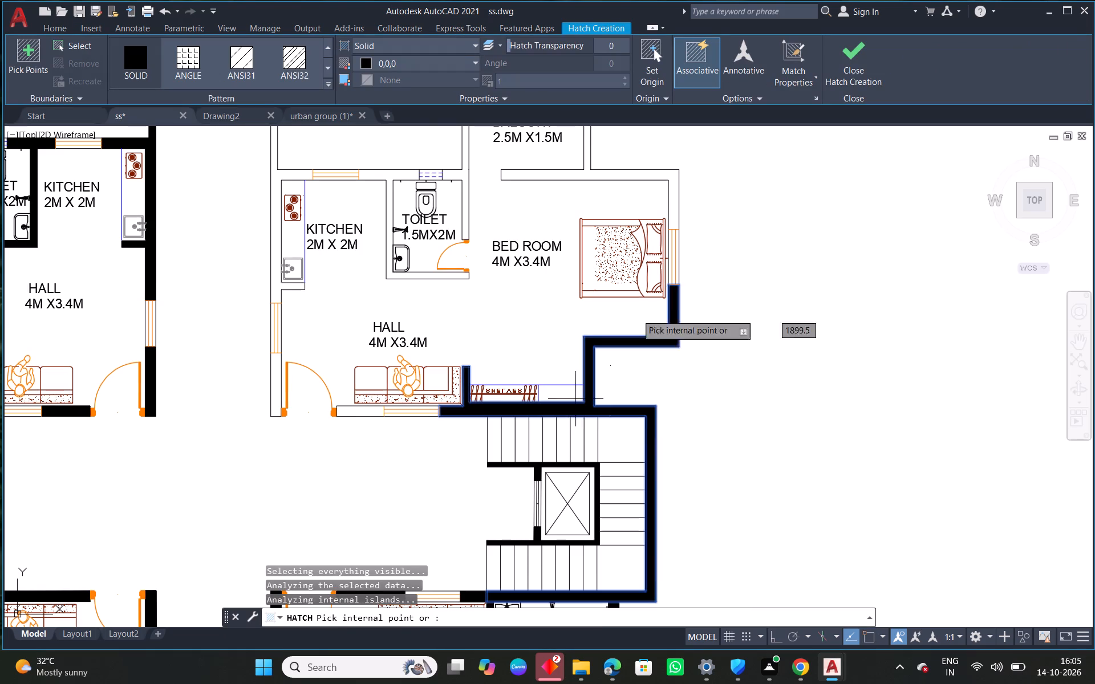
left_click(672, 175)
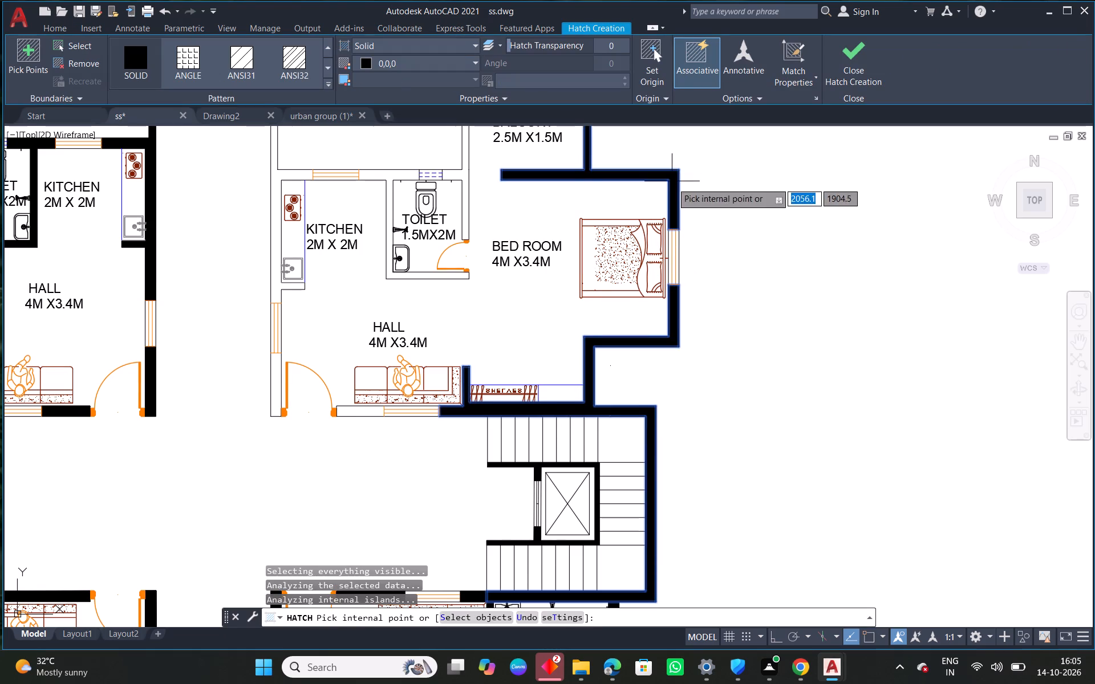
middle_click_drag(672, 183, 674, 274)
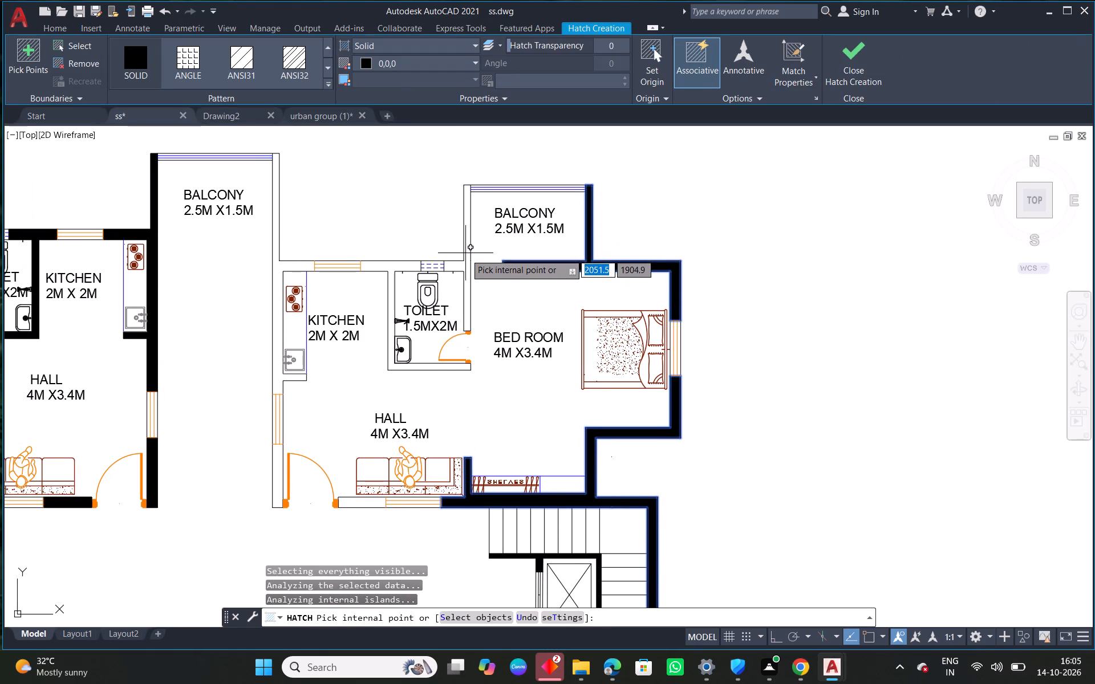
left_click(467, 258)
left_click(378, 266)
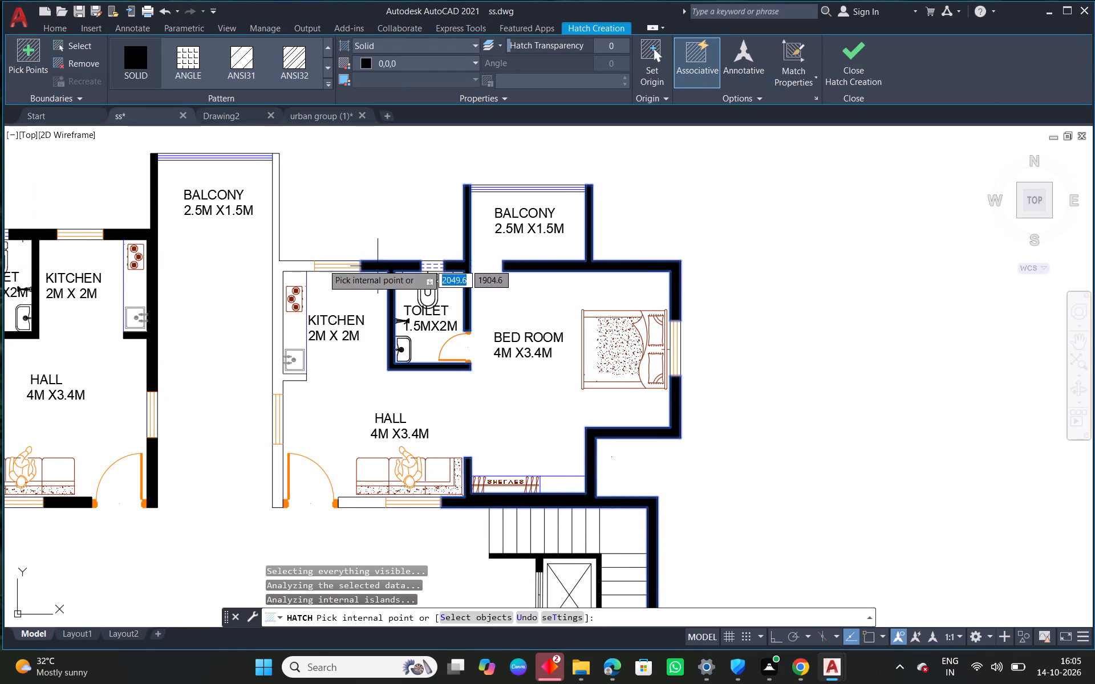
left_click(277, 267)
middle_click_drag(247, 340, 307, 176)
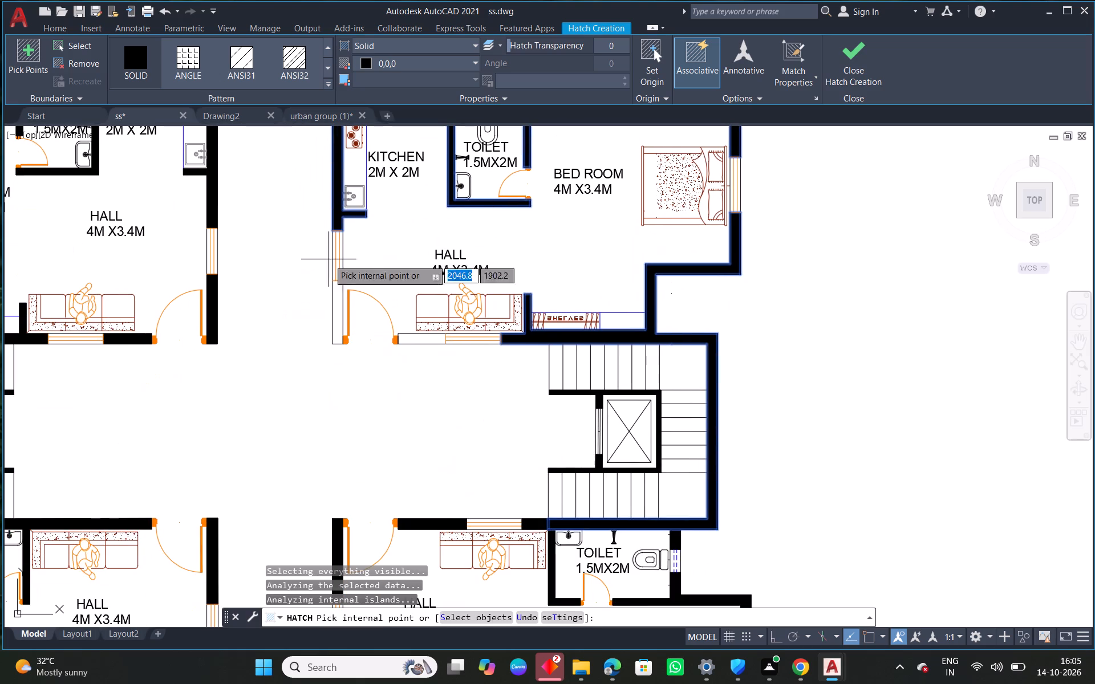
left_click(335, 317)
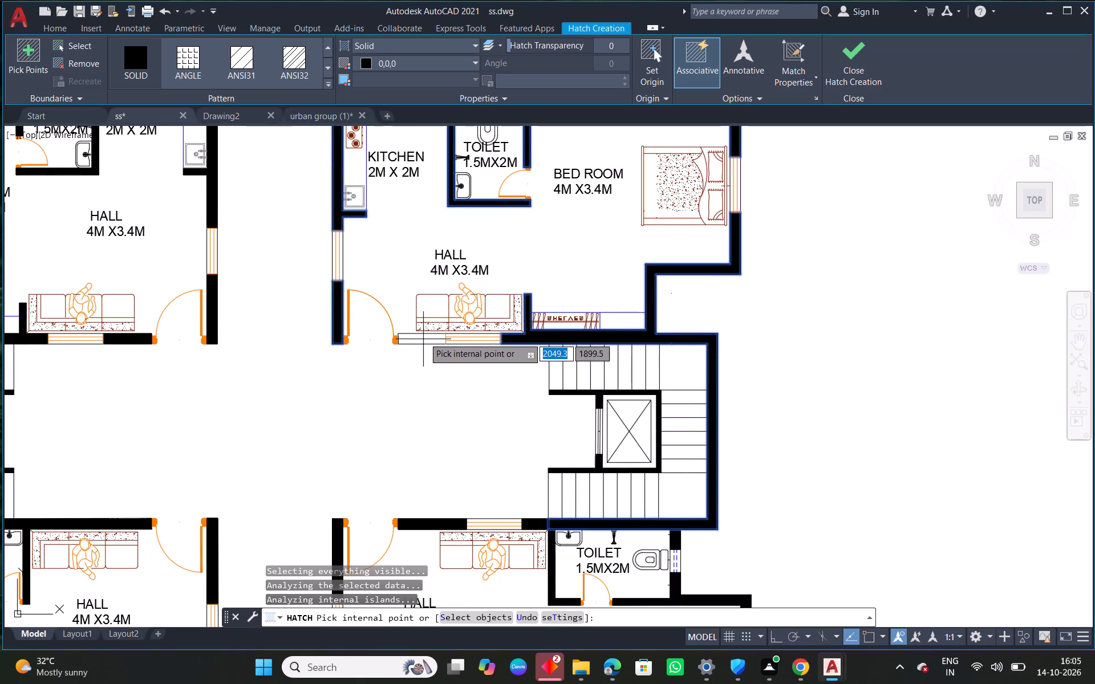
left_click(424, 337)
right_click(424, 337)
left_click(464, 342)
Select the entire floor plan and save the drawing.
scroll(475, 389, "down", 2)
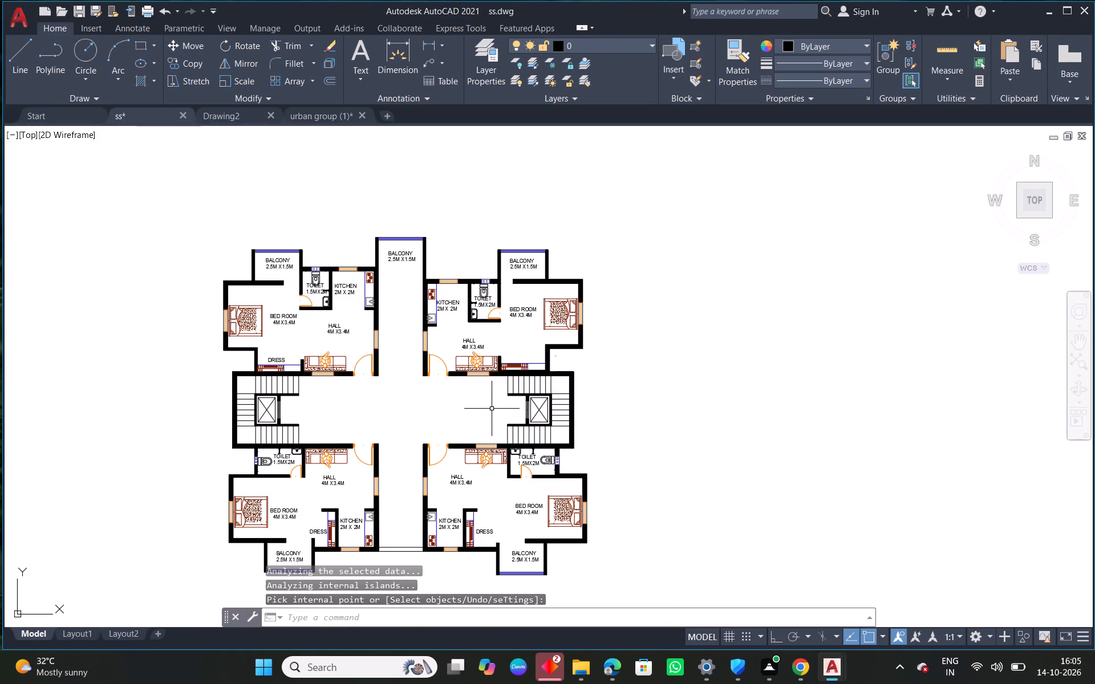
scroll(453, 372, "down", 1)
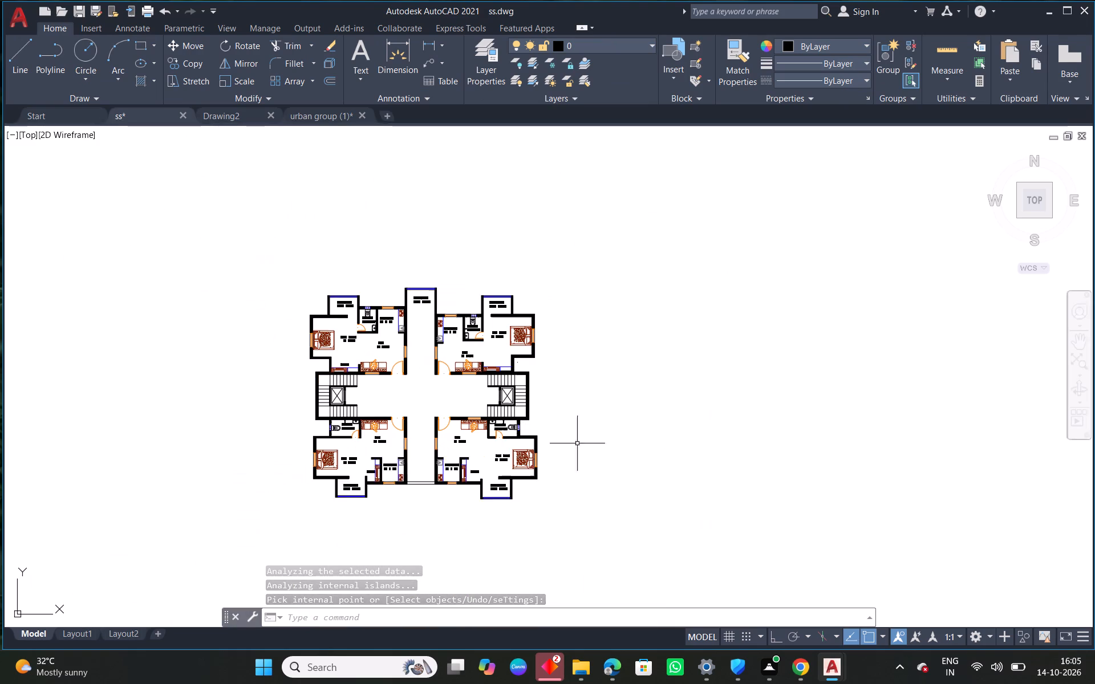
middle_click_drag(590, 429, 605, 396)
left_click_drag(607, 205, 570, 270)
left_click(214, 527)
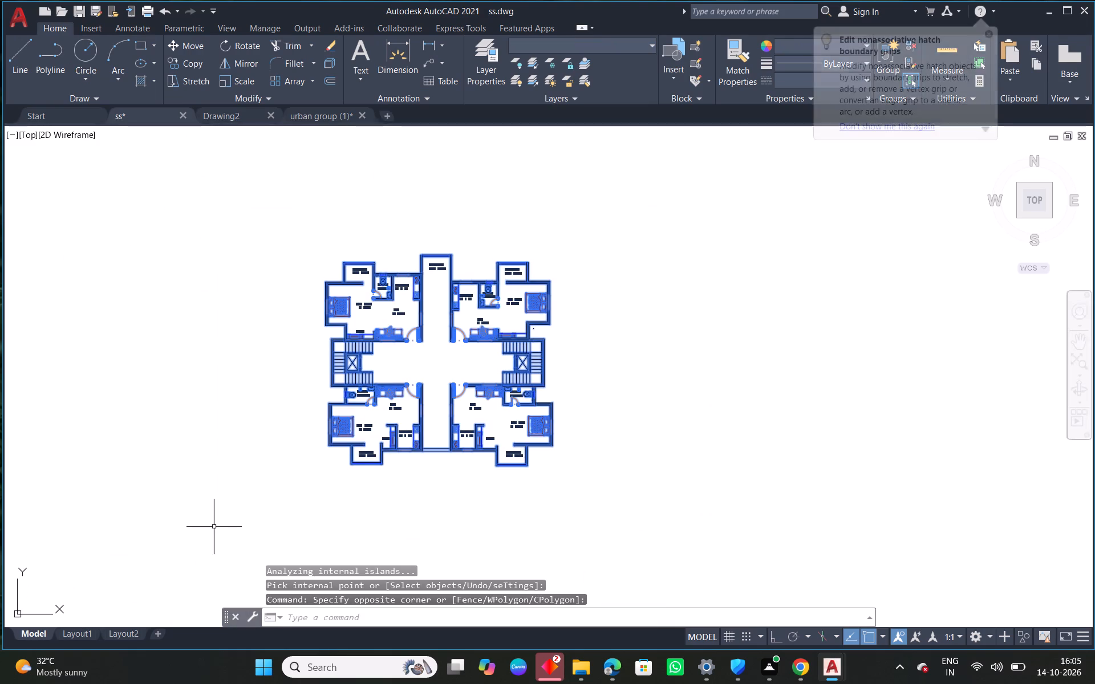
key("ctrl+s")
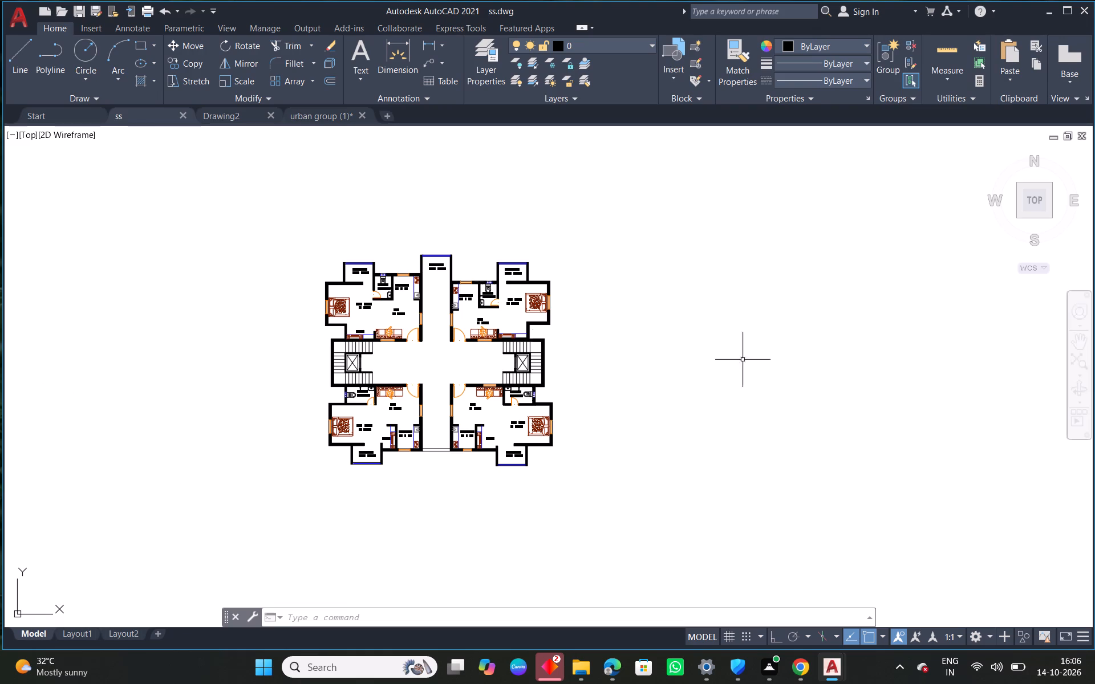
Shift the BALCONY 2.5M X1.5M label in the lower-right flat slightly left within the balcony.
scroll(627, 337, "up", 2)
scroll(337, 340, "up", 2)
middle_click_drag(609, 494, 719, 348)
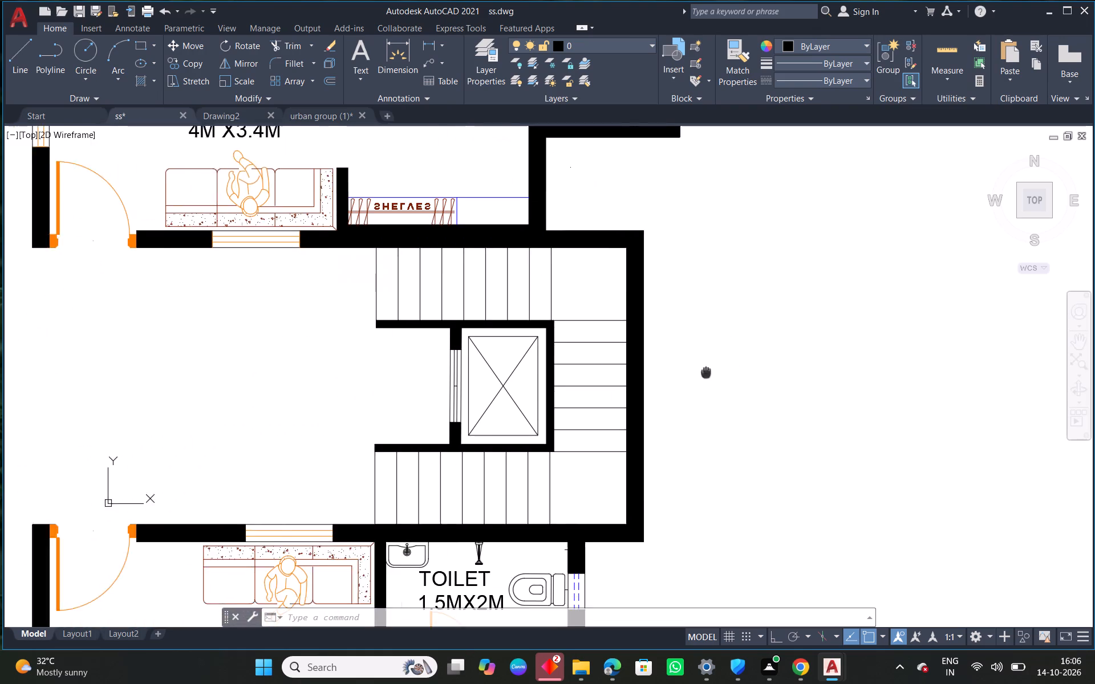
middle_click_drag(719, 348, 735, 314)
scroll(737, 344, "down", 1)
middle_click_drag(828, 431, 871, 307)
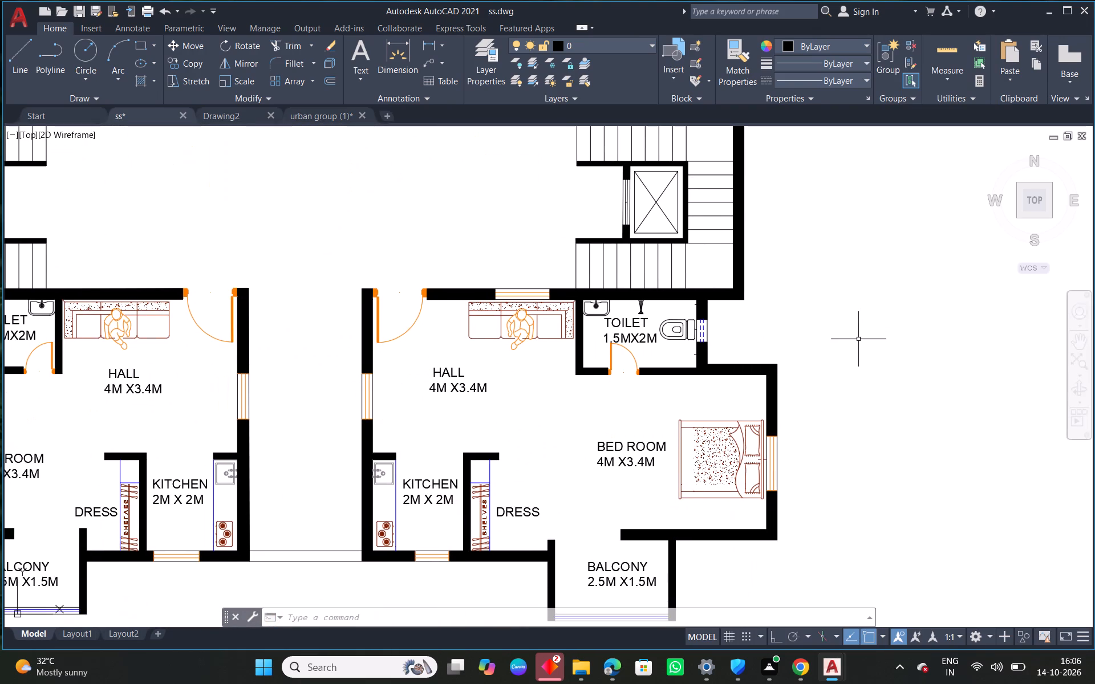
scroll(839, 385, "down", 1)
middle_click_drag(862, 498, 875, 465)
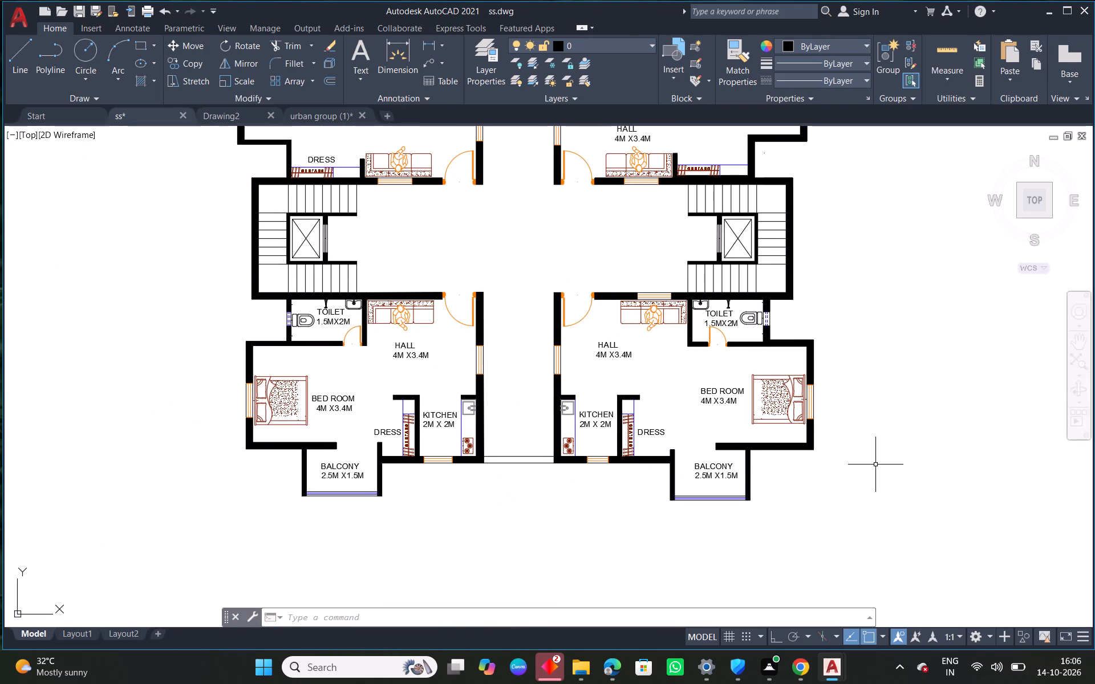
scroll(708, 461, "up", 2)
left_click(700, 474)
scroll(670, 499, "up", 2)
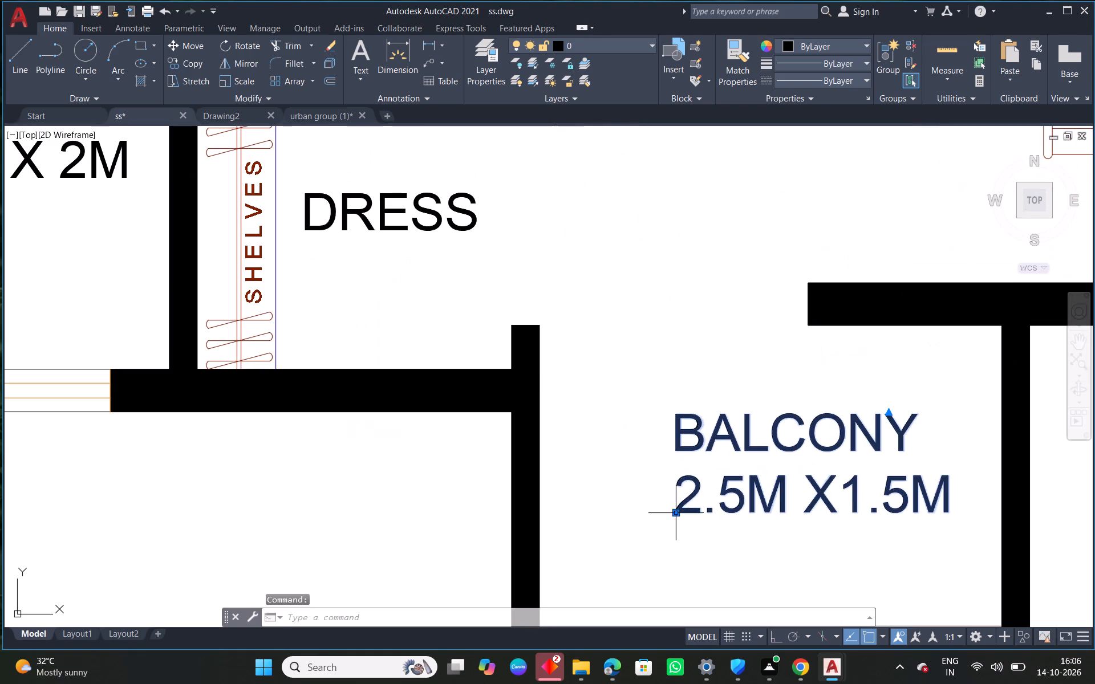
left_click(674, 512)
left_click(640, 514)
scroll(750, 503, "down", 3)
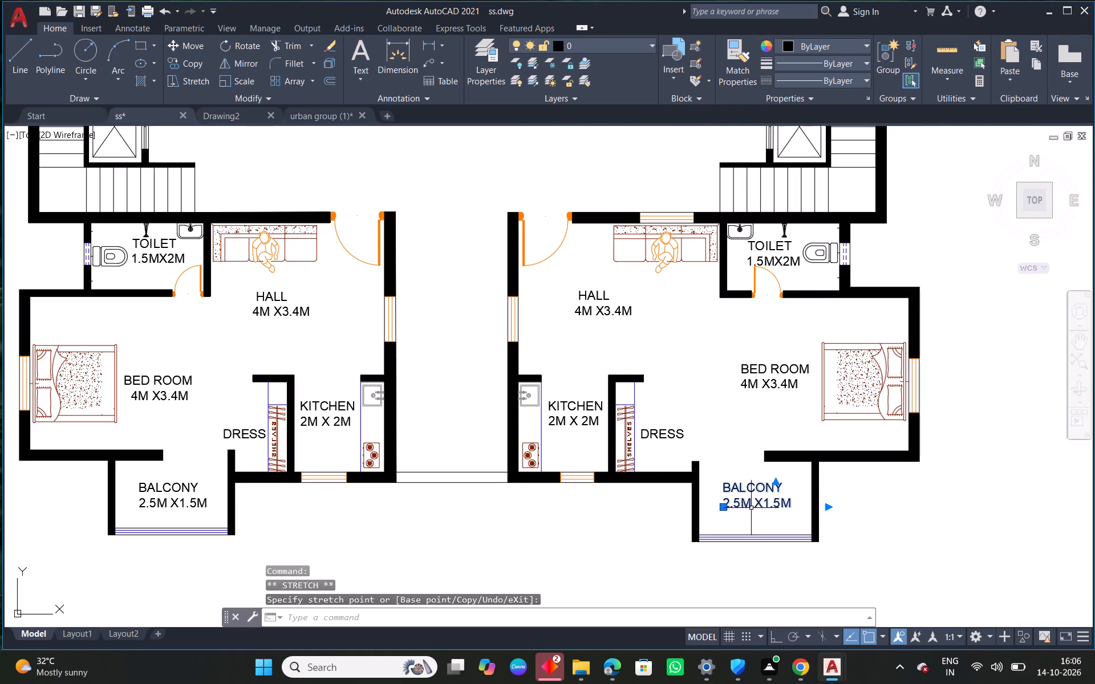
scroll(764, 465, "down", 1)
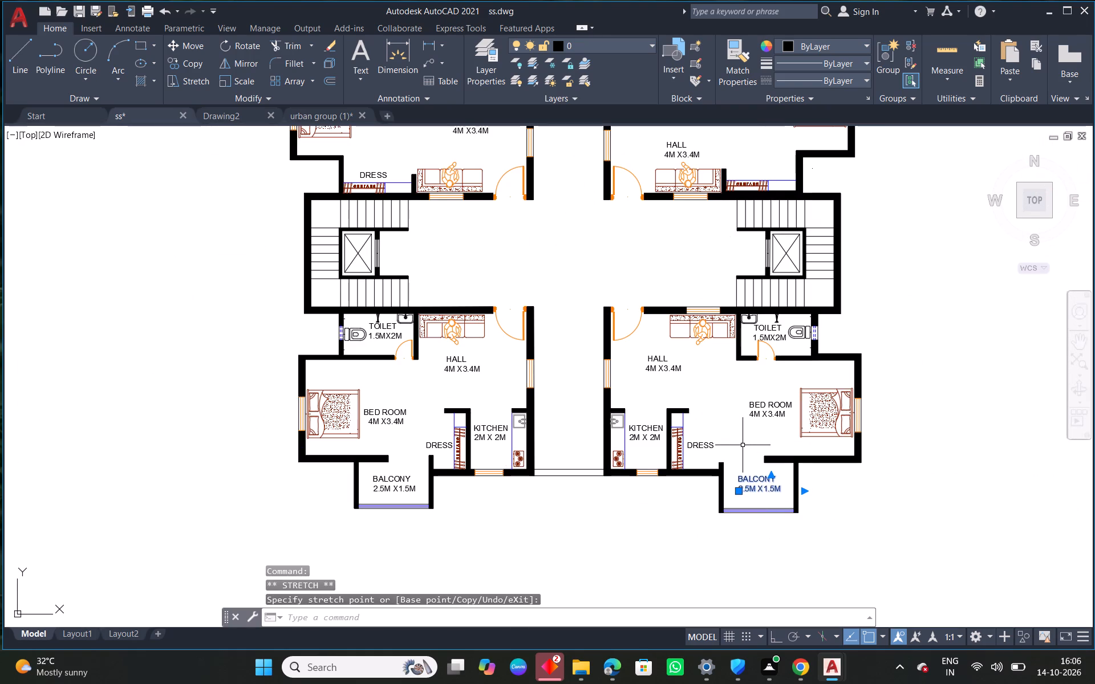
scroll(696, 297, "down", 2)
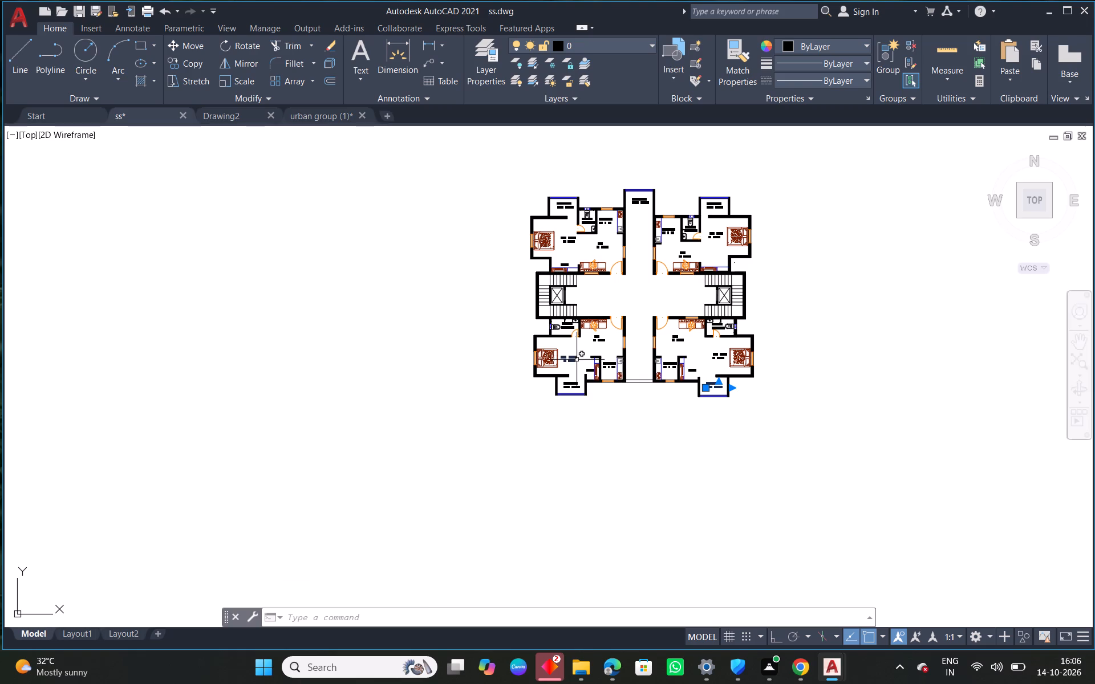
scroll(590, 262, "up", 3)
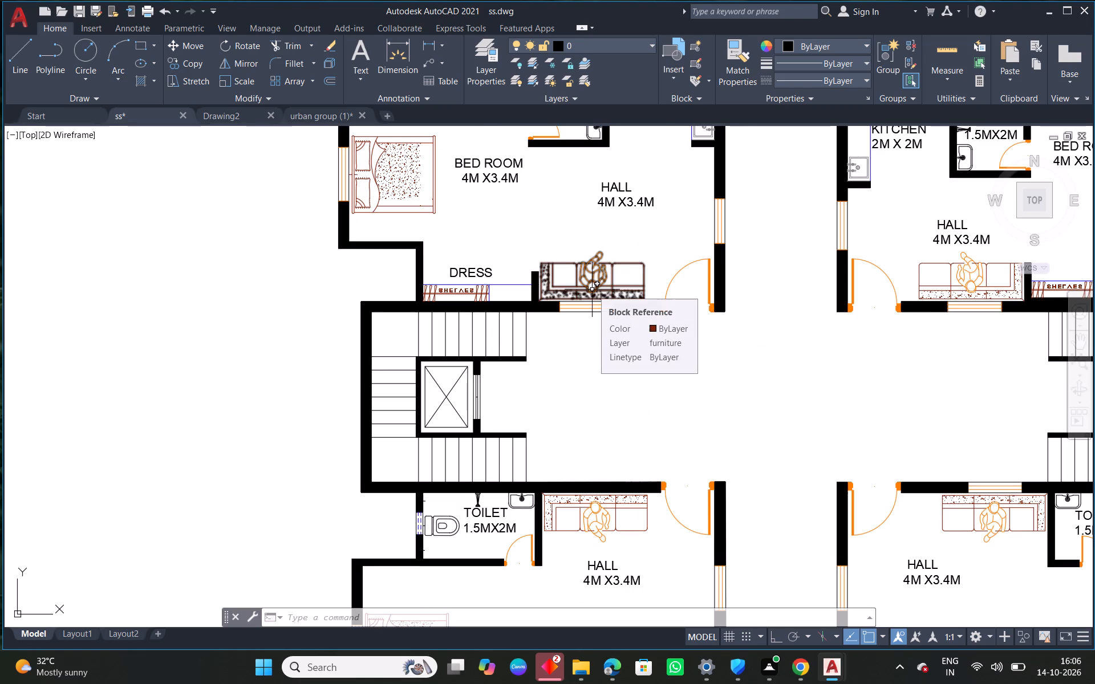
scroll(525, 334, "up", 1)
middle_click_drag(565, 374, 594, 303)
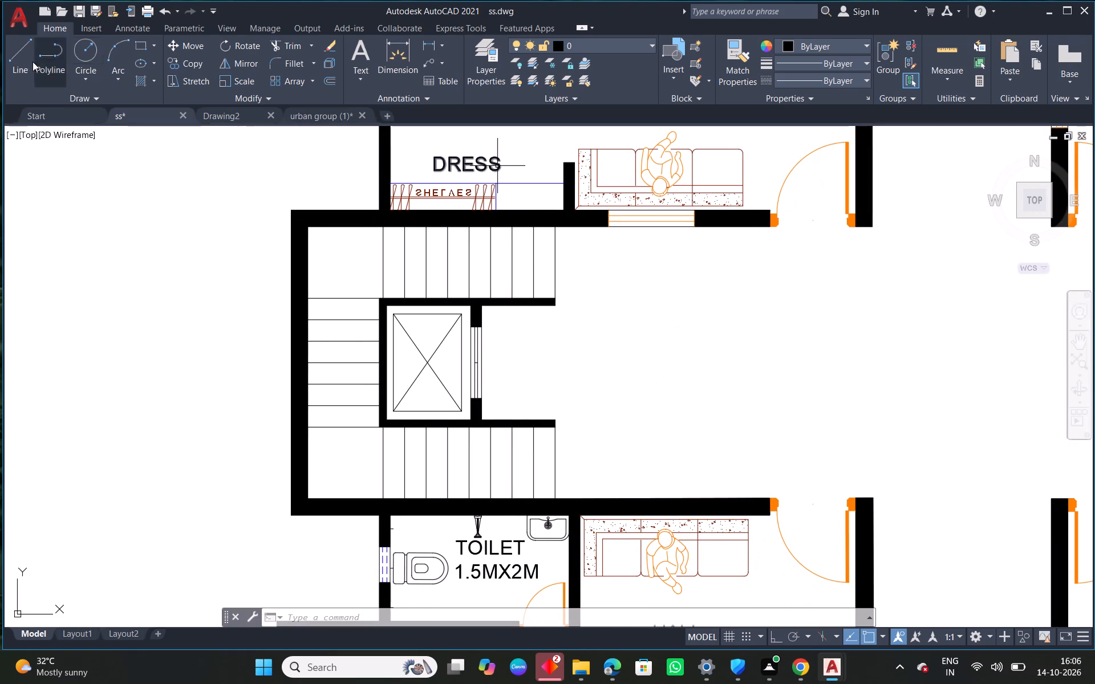
Draw the left staircase's direction line from the upper flight's open end across to the side flight and down into the lower corner landing.
left_click(23, 59)
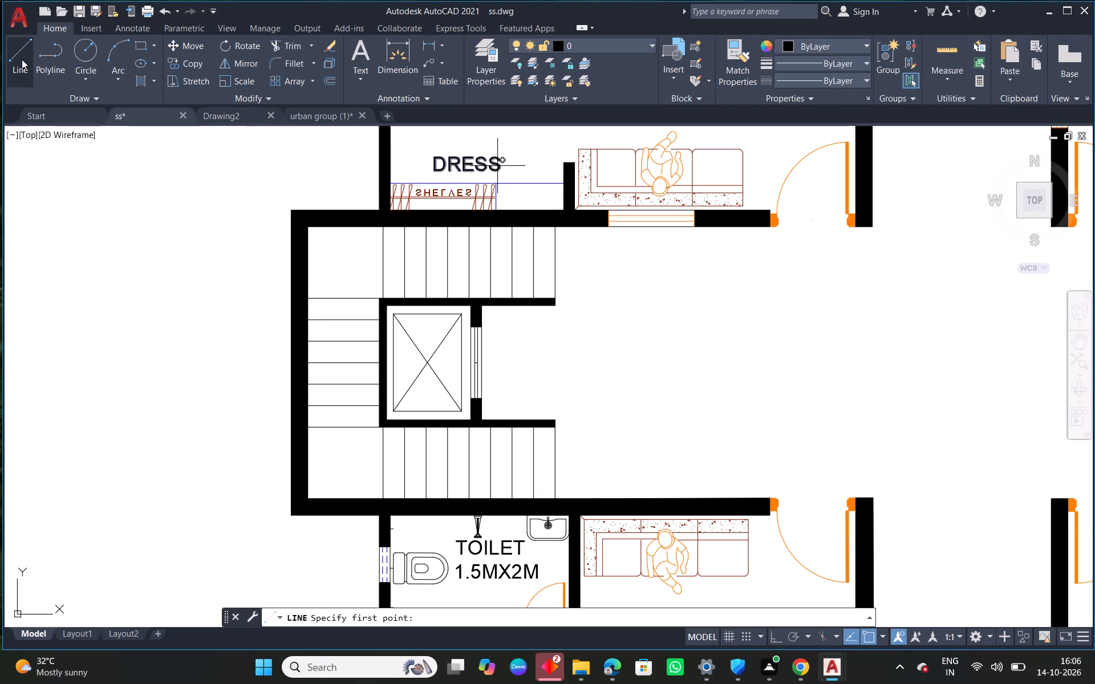
left_click(554, 262)
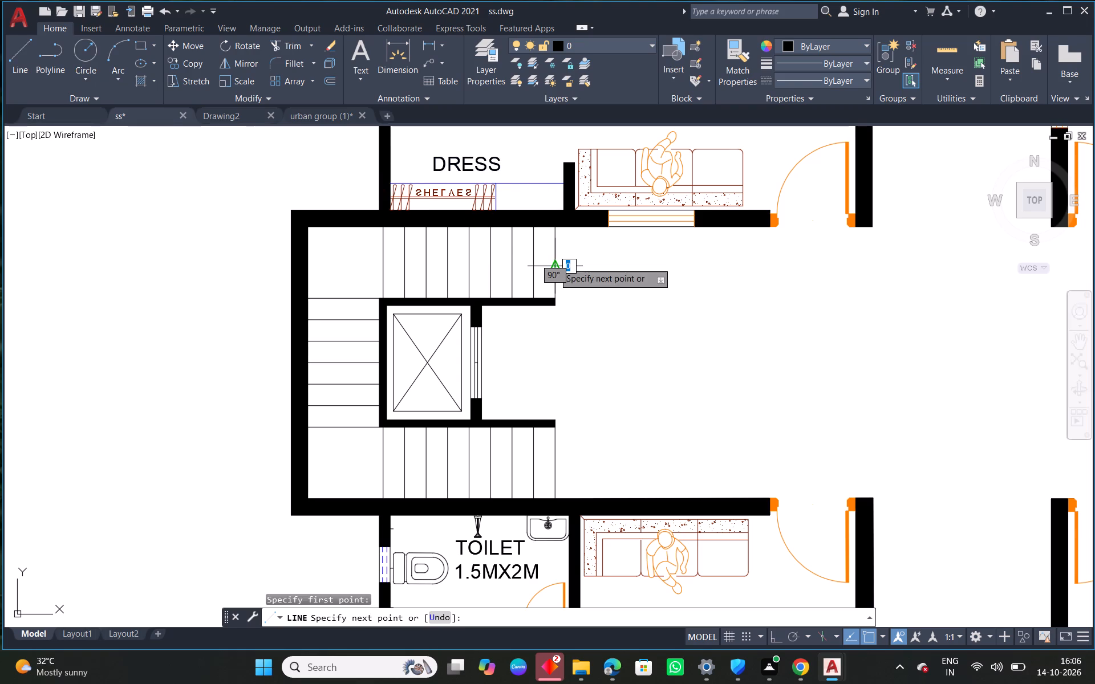
left_click(339, 265)
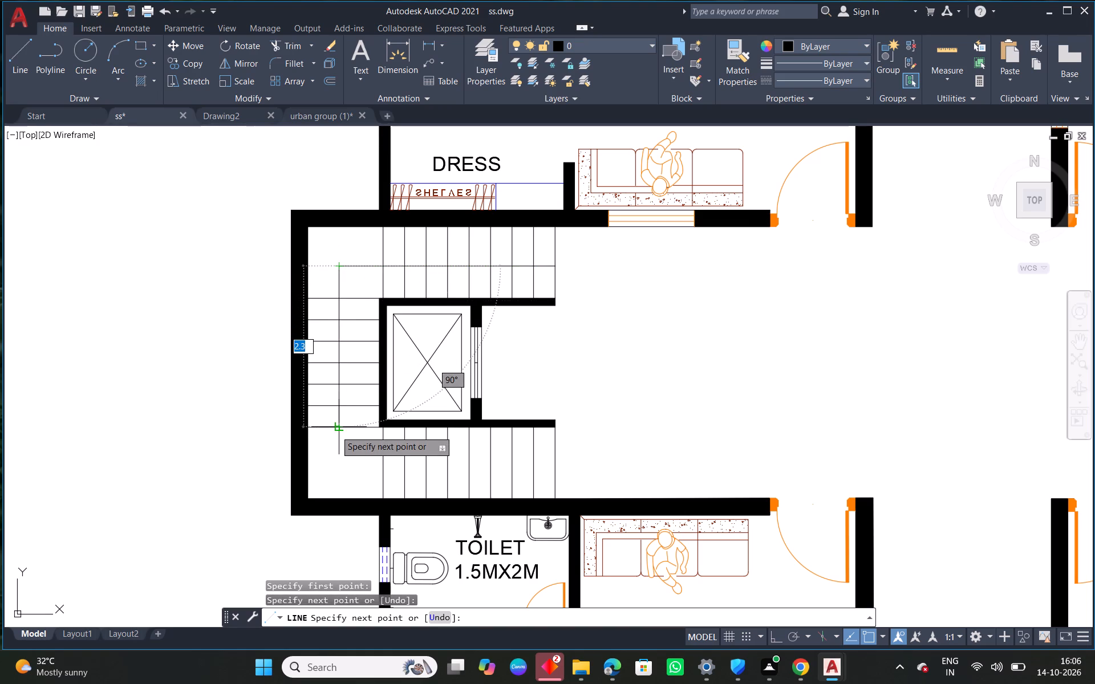
left_click_drag(335, 430, 333, 435)
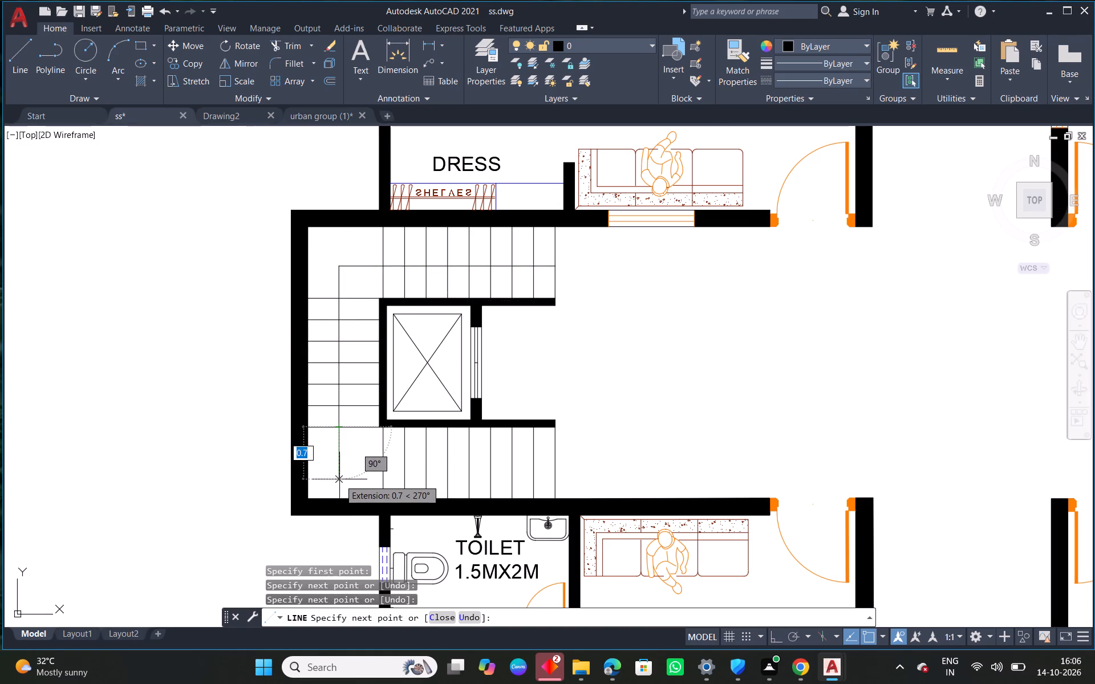
left_click(339, 477)
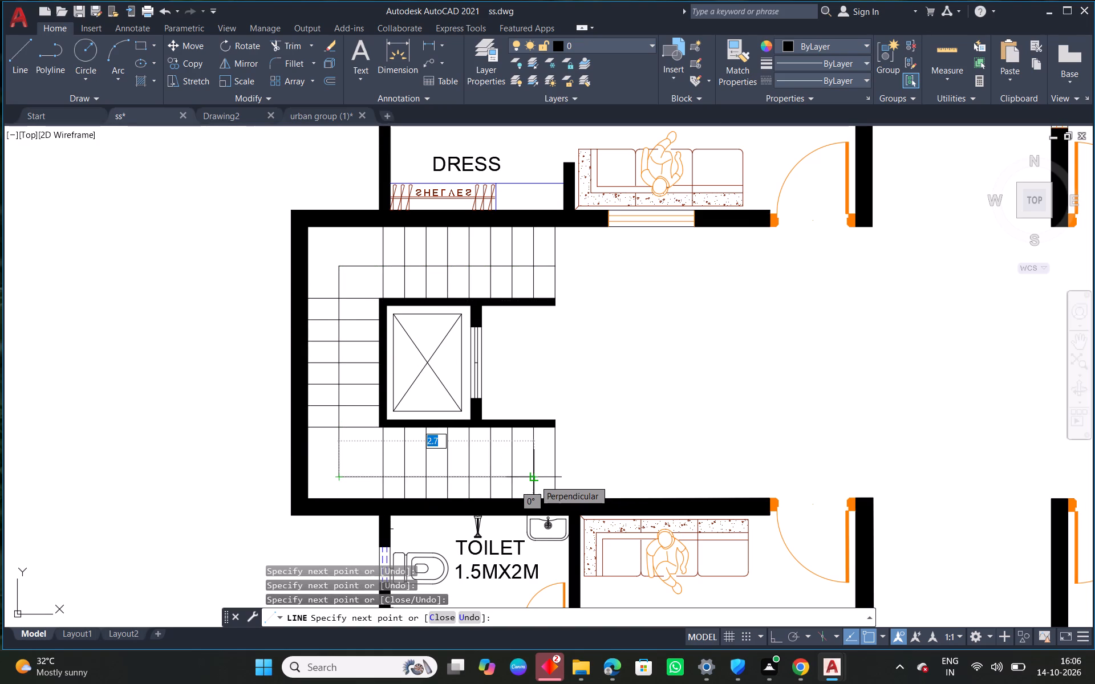
right_click(533, 480)
left_click(577, 308)
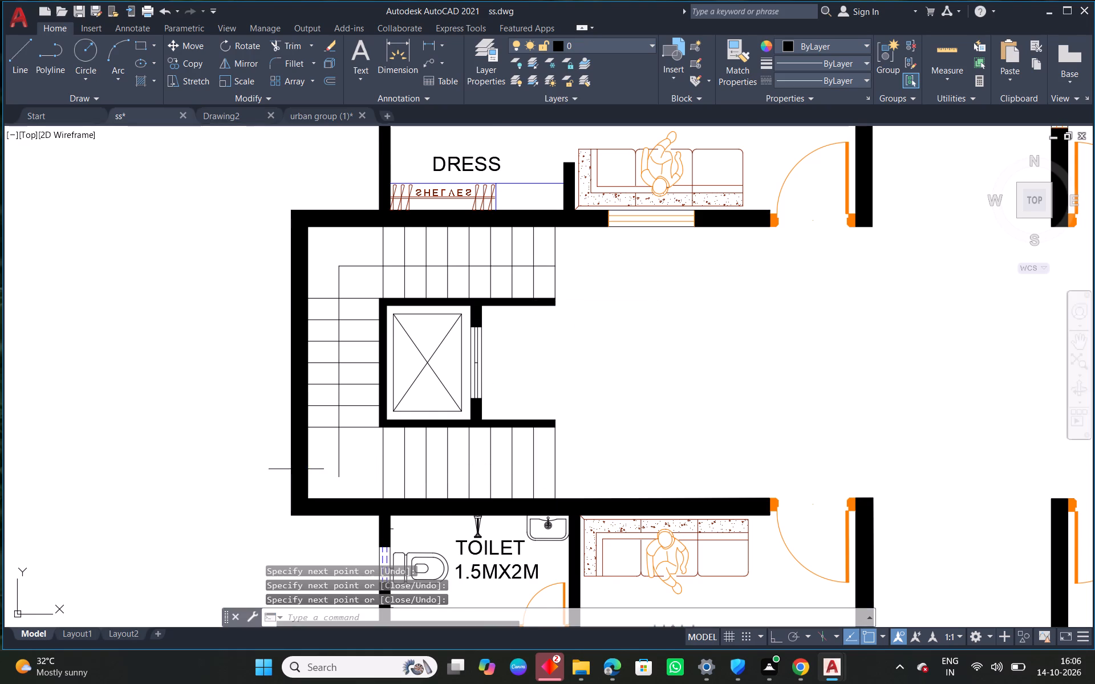
Draw a horizontal direction line along the middle of the lower flight, from the vertical line to two treads before the flight's open end.
scroll(330, 455, "up", 1)
right_click(354, 433)
left_click(437, 179)
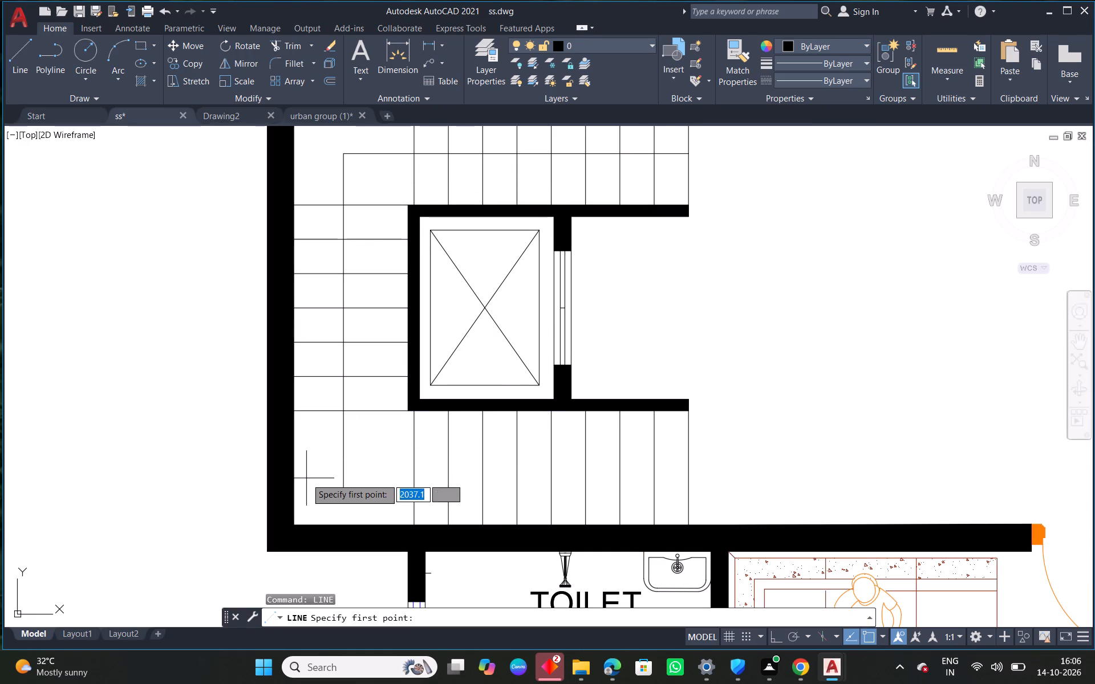
left_click(344, 468)
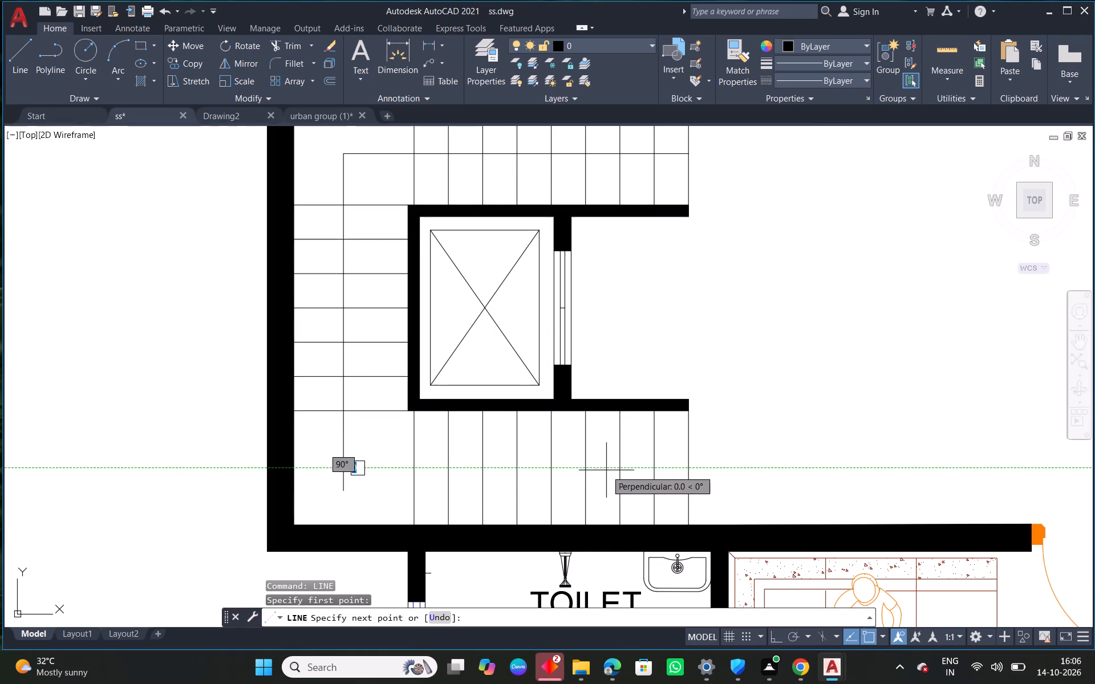
left_click(619, 469)
Draw two slanted lines one tread long from the lower direction line's end back to the previous riser, forming an open arrowhead.
scroll(619, 469, "up", 2)
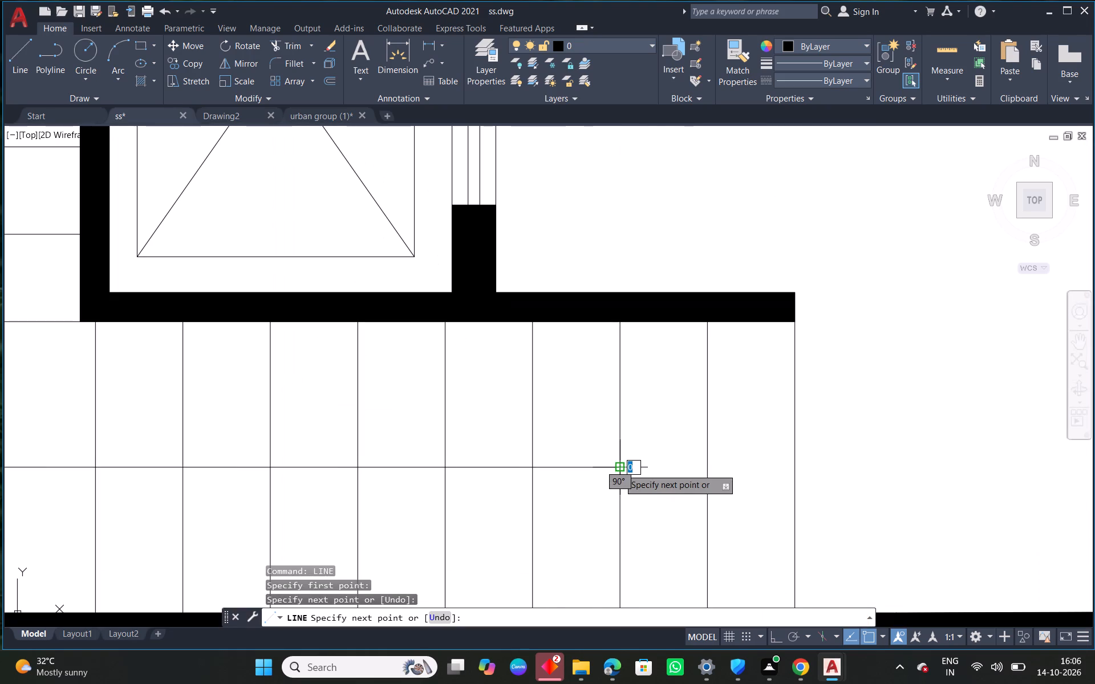
scroll(620, 475, "up", 3)
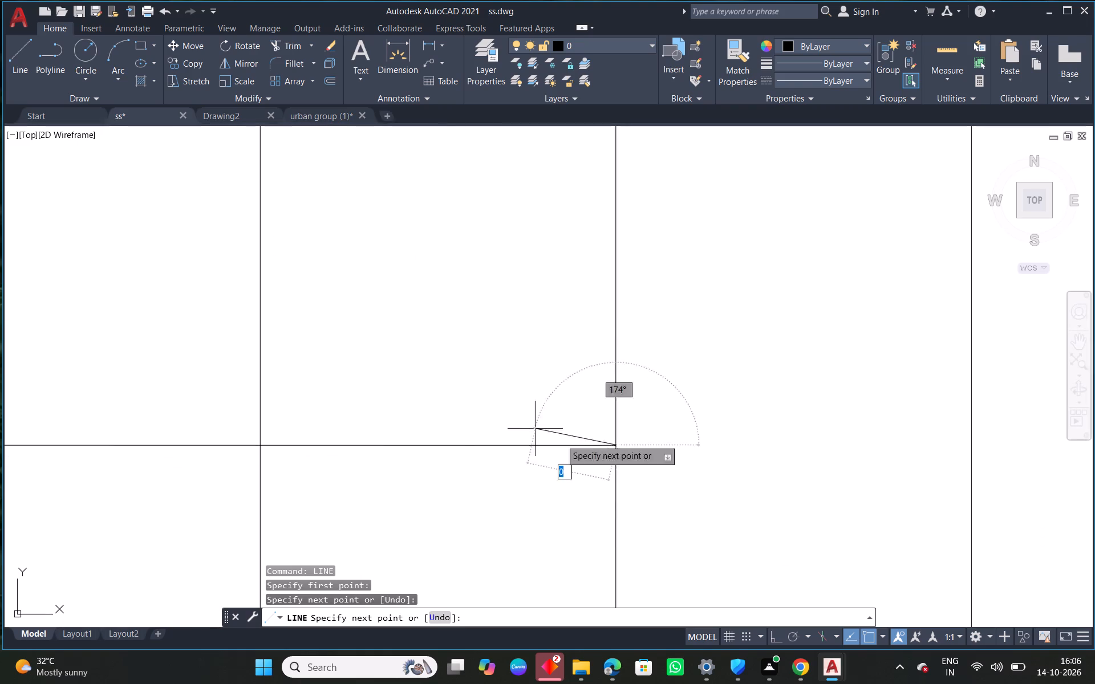
left_click(263, 347)
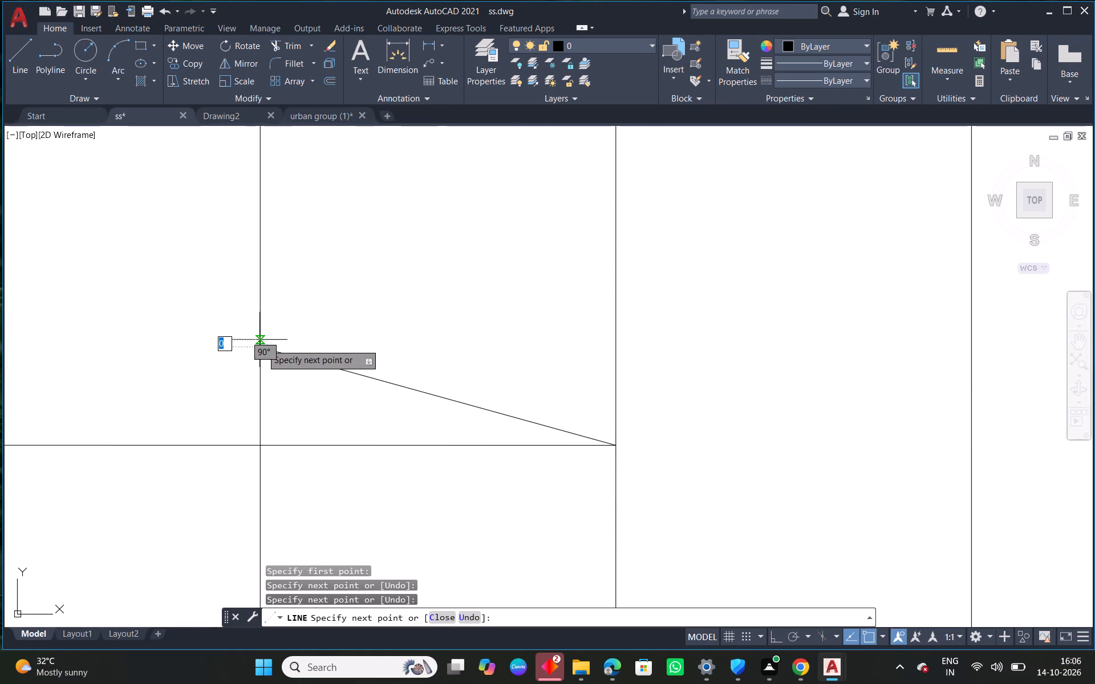
right_click(258, 337)
left_click(328, 345)
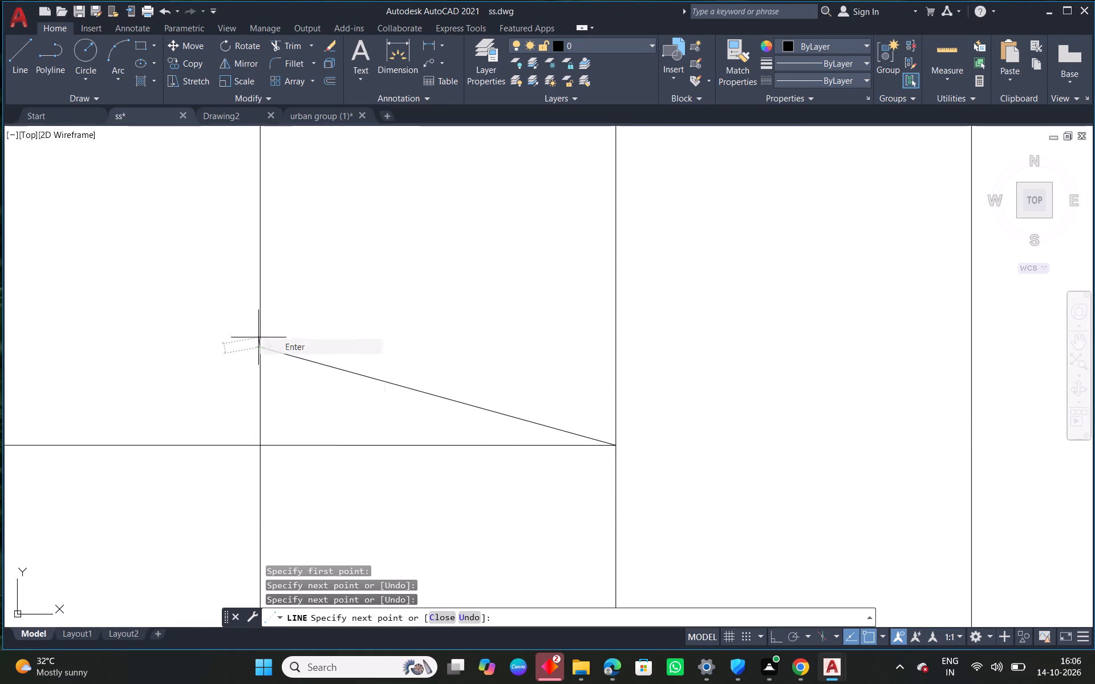
right_click(336, 324)
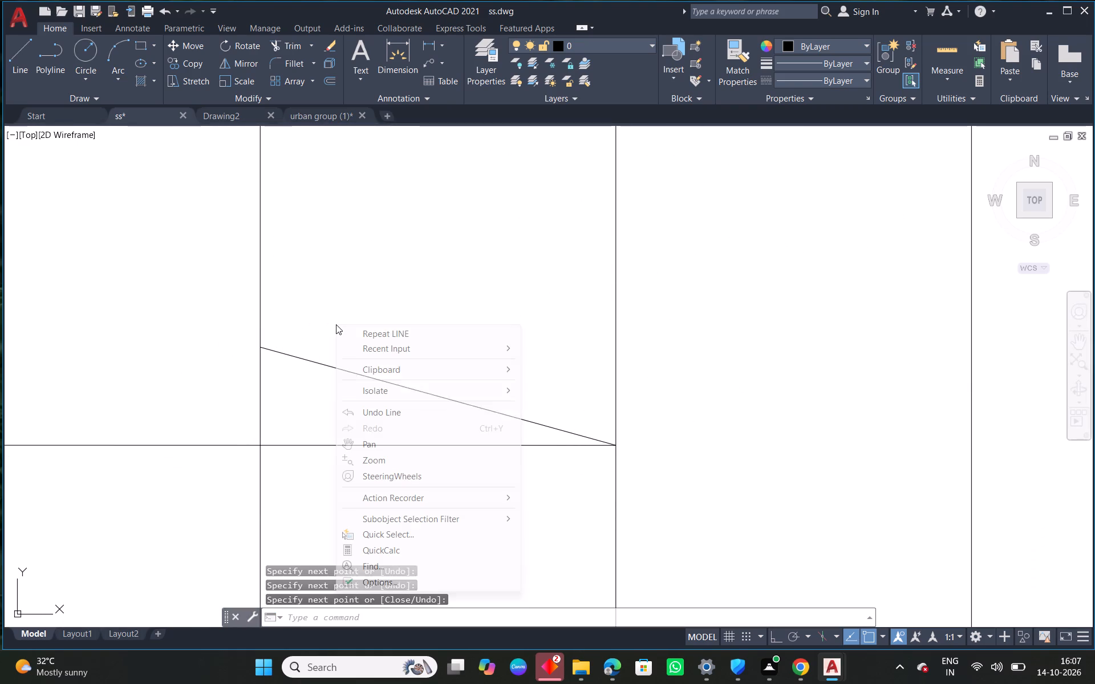
left_click(408, 338)
left_click(615, 450)
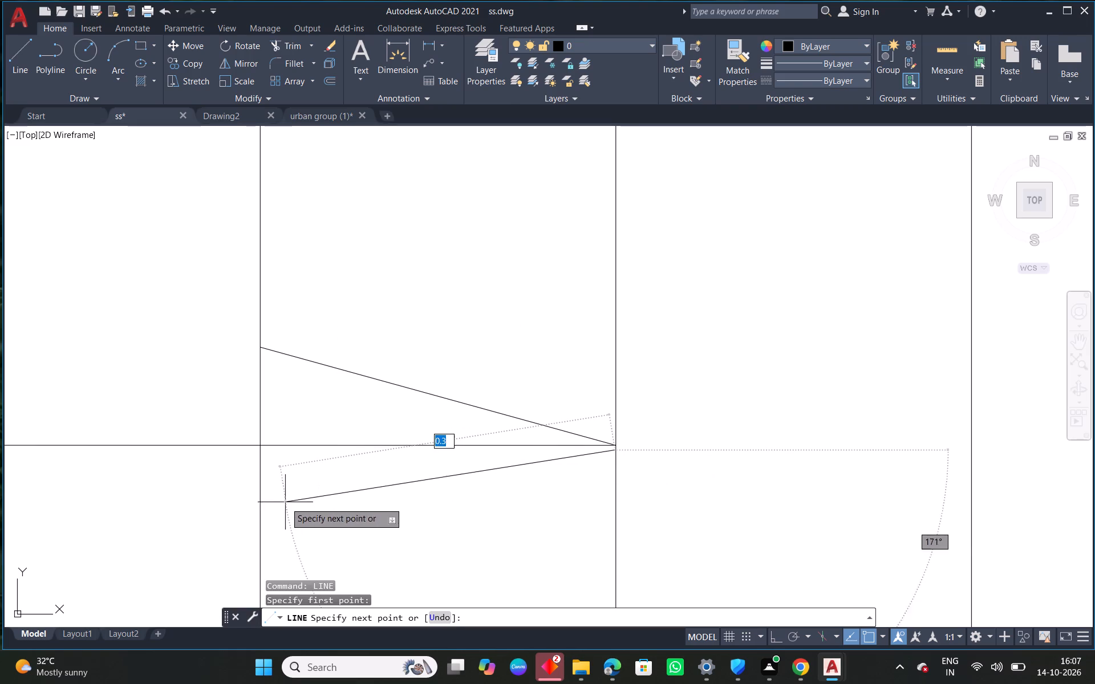
left_click(258, 513)
right_click(258, 512)
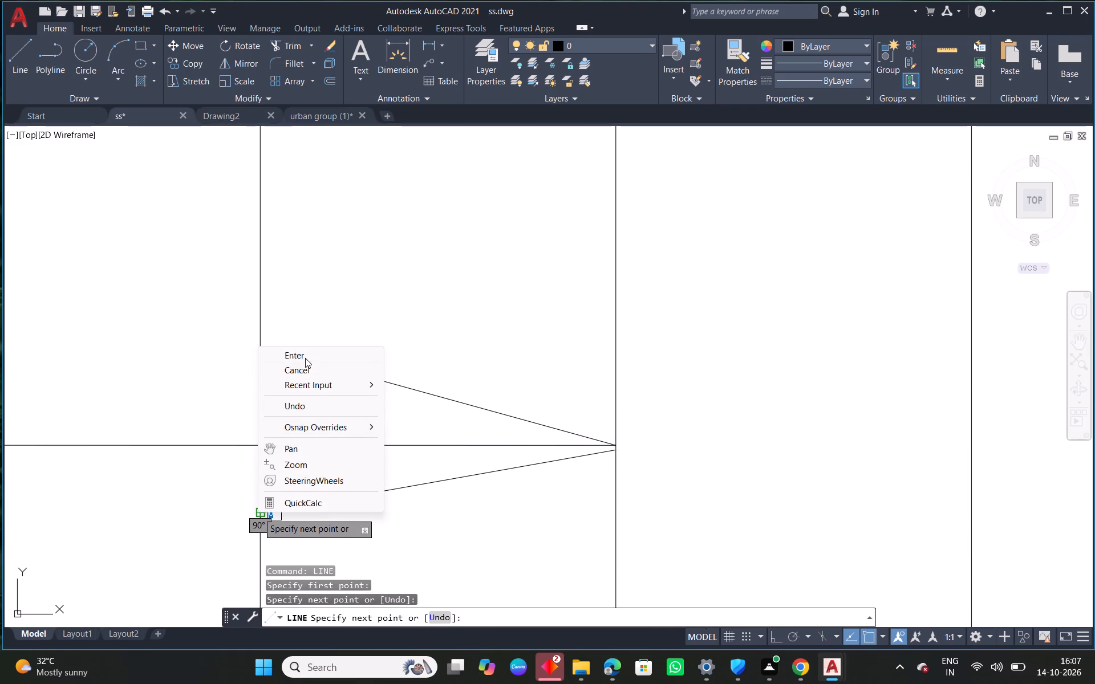
left_click(305, 358)
Fillet the vertical and lower horizontal direction lines into a sharp corner at the lower landing.
scroll(331, 420, "down", 5)
middle_click_drag(258, 471, 363, 443)
scroll(182, 415, "up", 1)
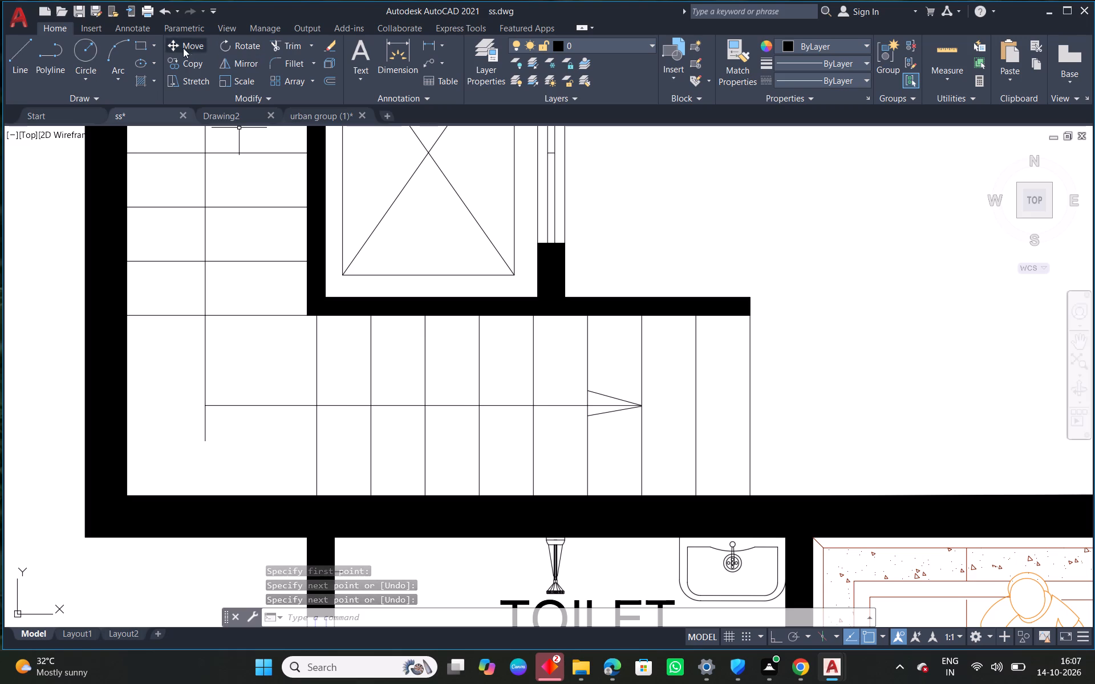
left_click(289, 66)
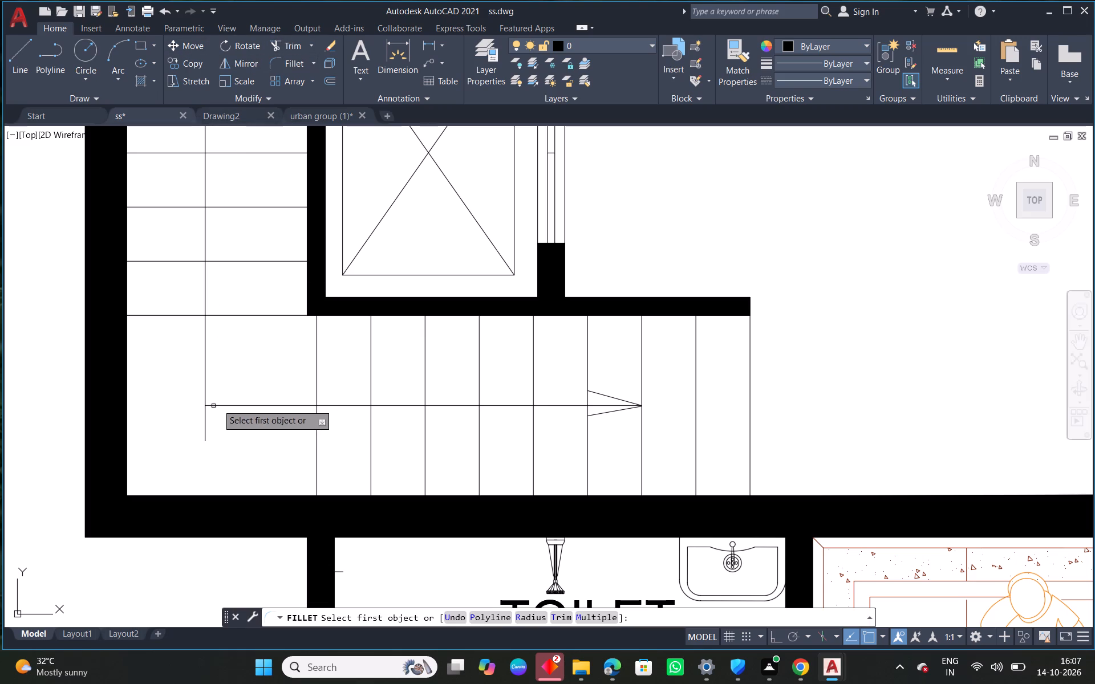
left_click(220, 406)
left_click(205, 384)
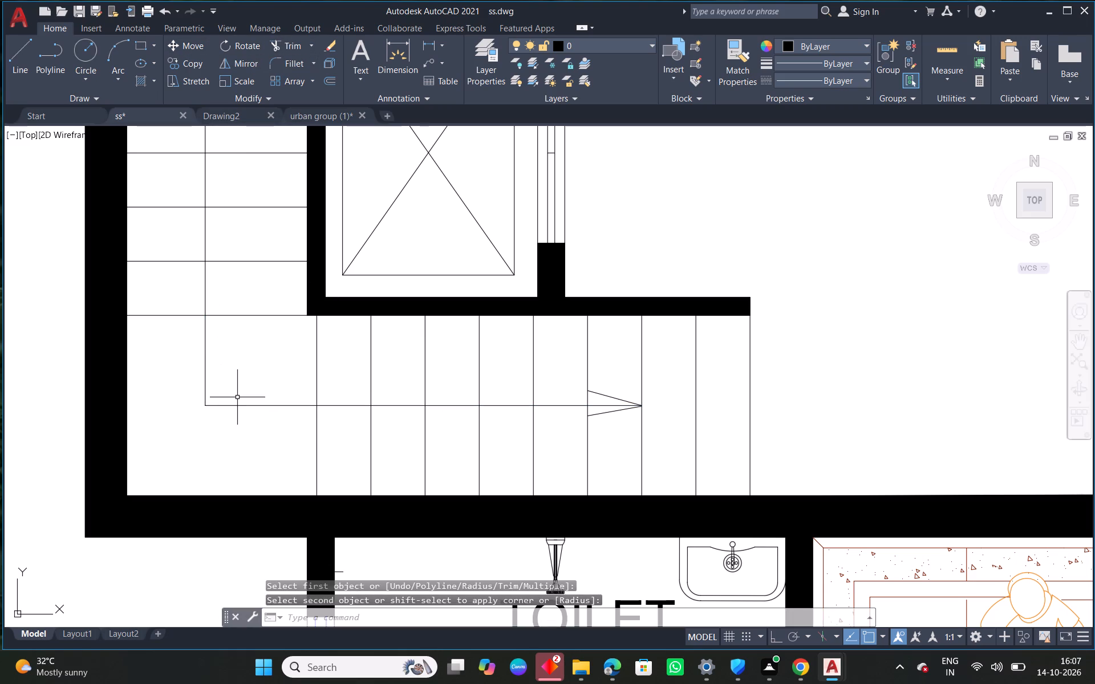
Select all of the left staircase's direction lines and arrowhead and change their colour to Magenta.
left_click_drag(229, 367, 220, 379)
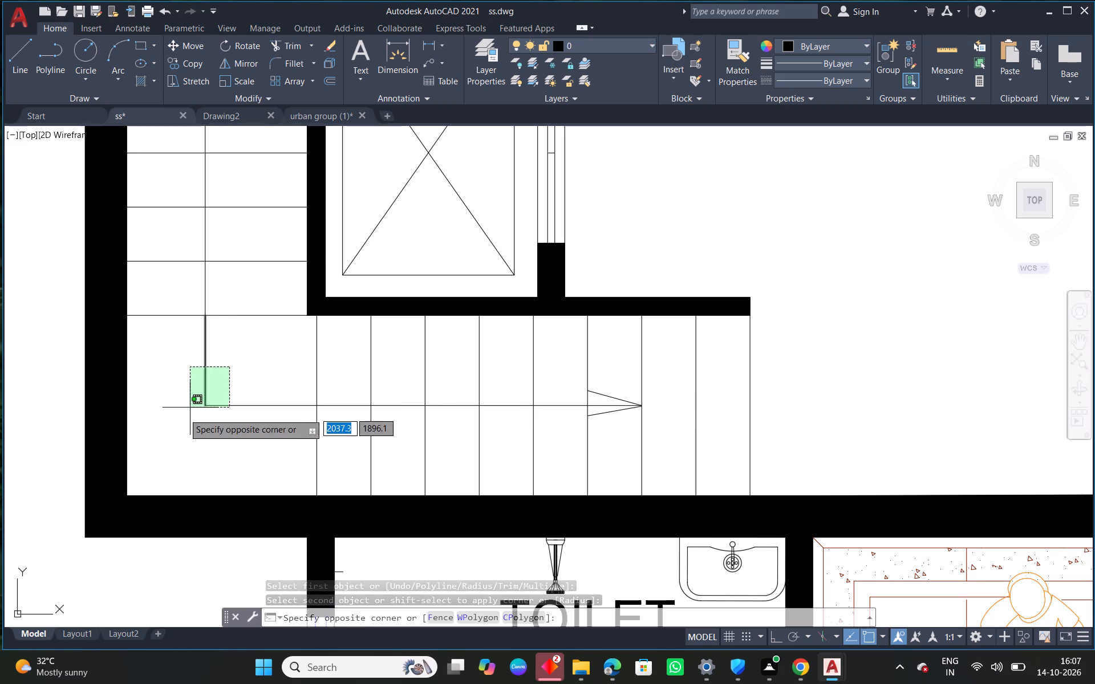
left_click(184, 413)
left_click_drag(238, 283, 224, 287)
left_click(175, 288)
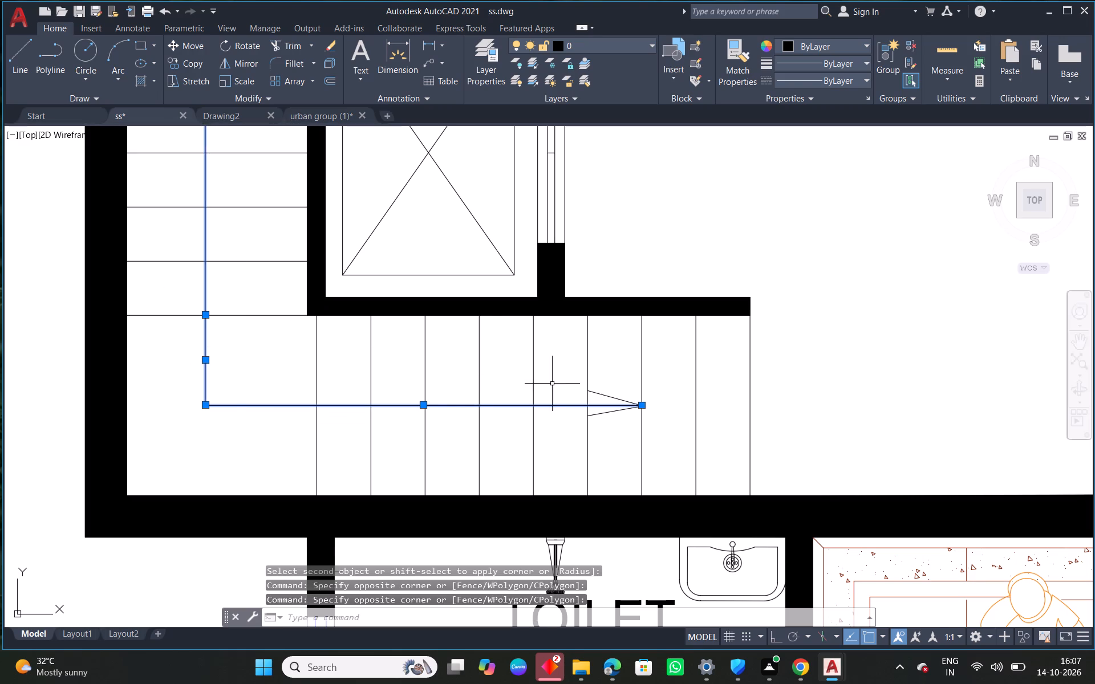
scroll(597, 398, "up", 1)
left_click_drag(647, 387, 646, 400)
left_click(641, 437)
scroll(615, 440, "down", 3)
middle_click_drag(611, 320, 585, 345)
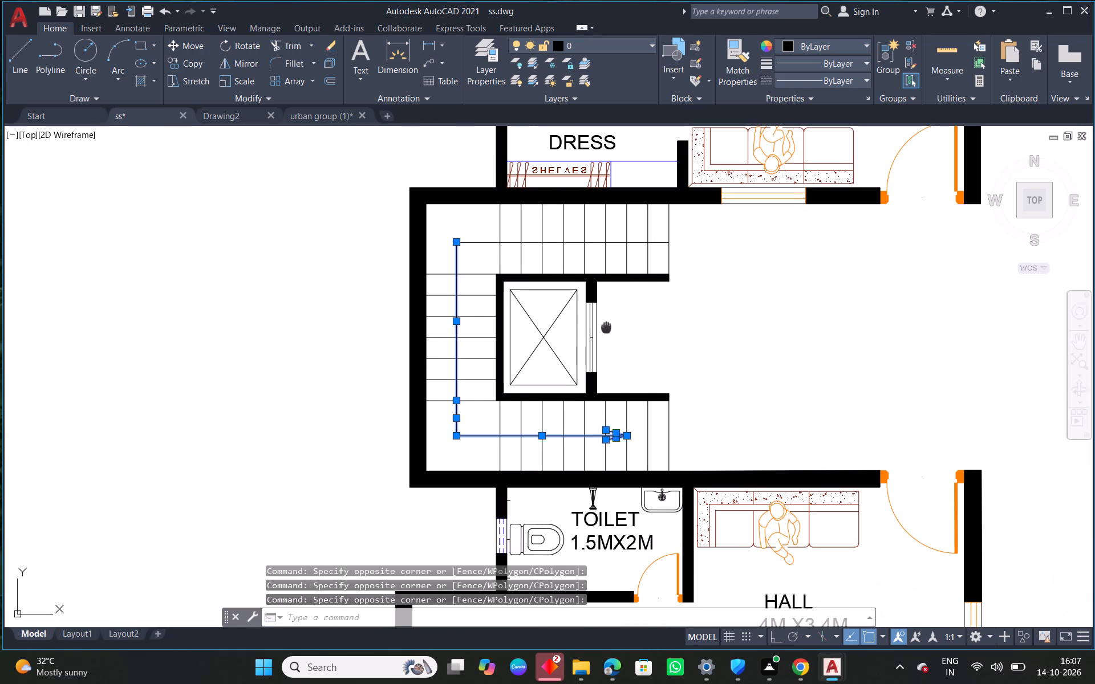
middle_click_drag(585, 345, 543, 376)
left_click_drag(419, 278, 411, 294)
left_click(370, 313)
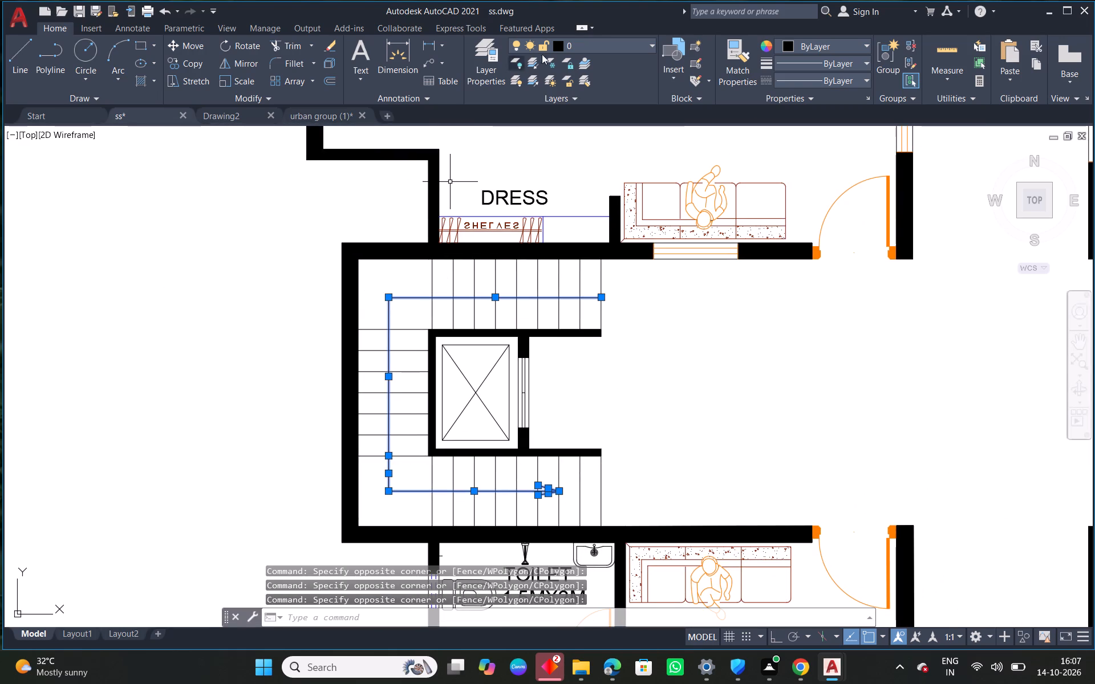
left_click(594, 45)
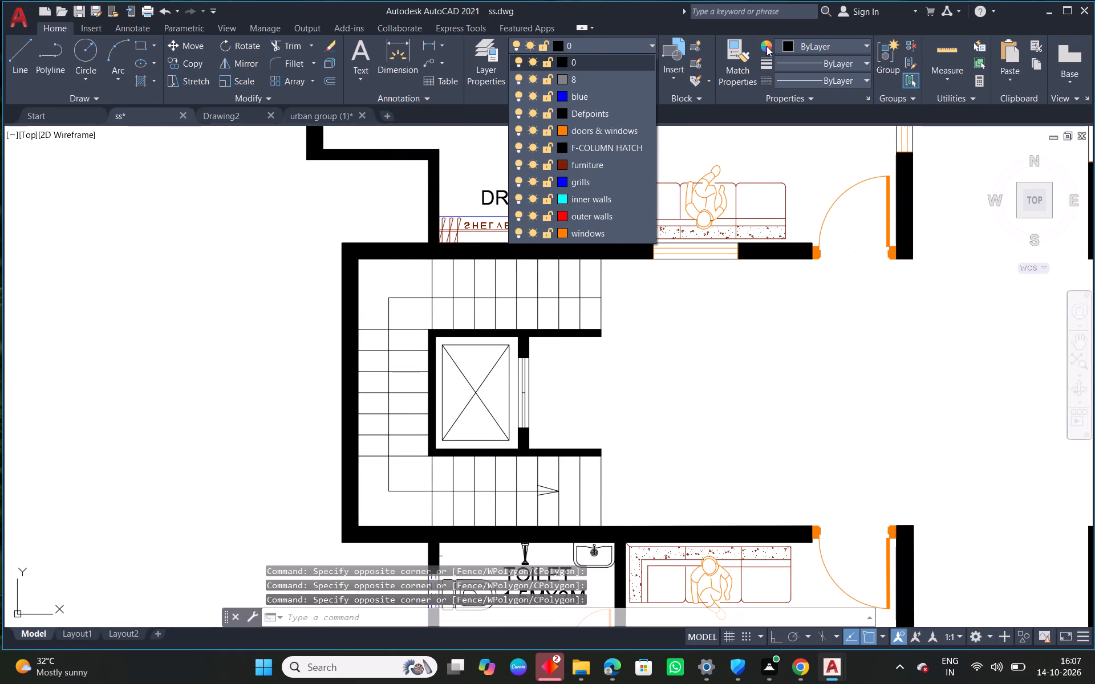
left_click(820, 50)
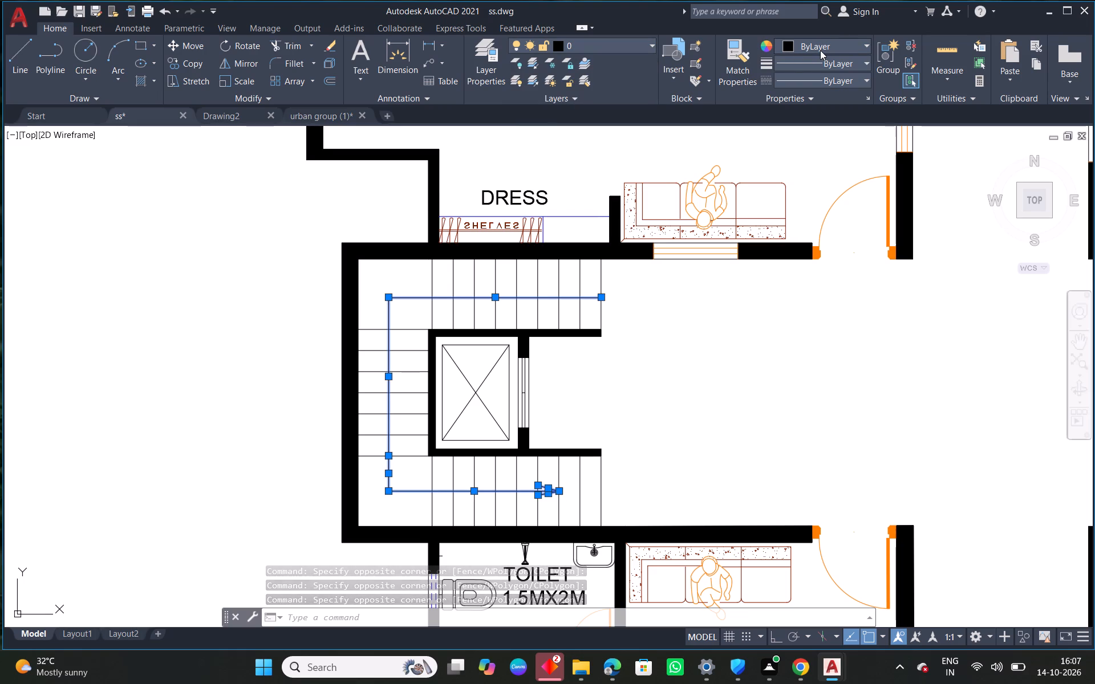
left_click(820, 50)
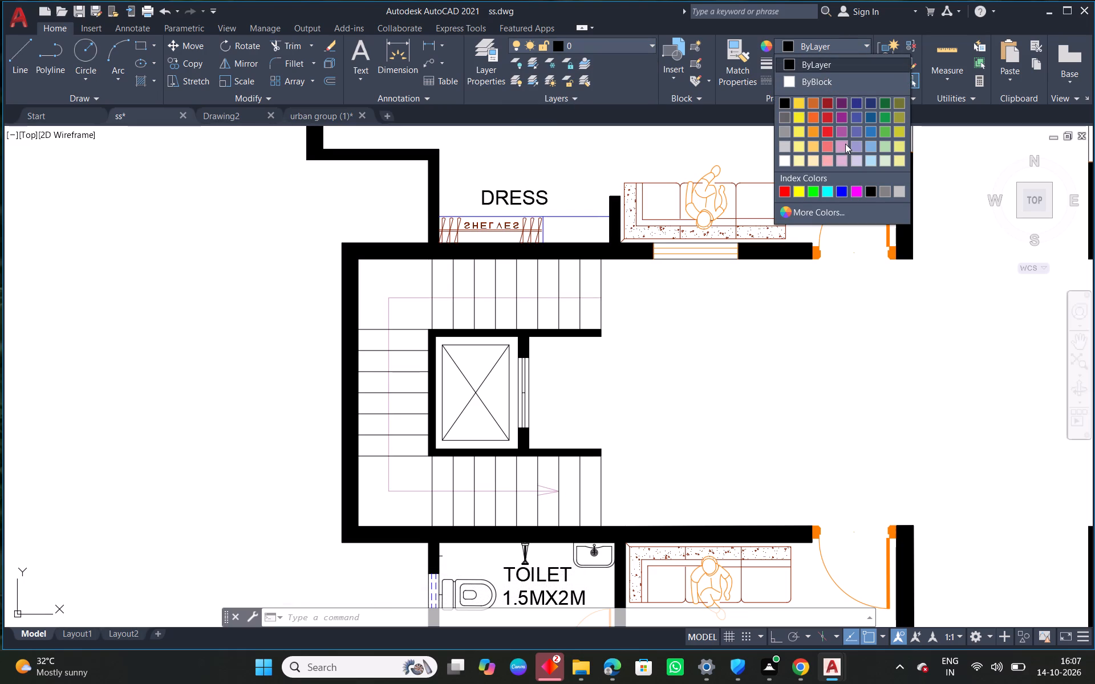
left_click(858, 190)
middle_click_drag(785, 440, 565, 434)
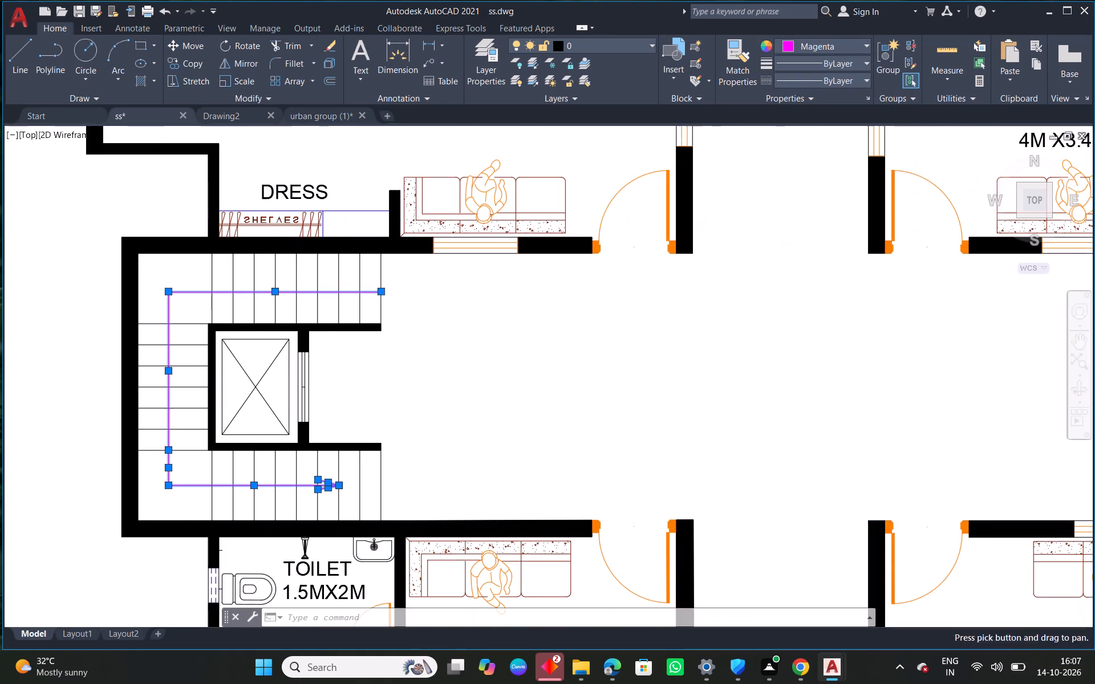
scroll(565, 435, "down", 1)
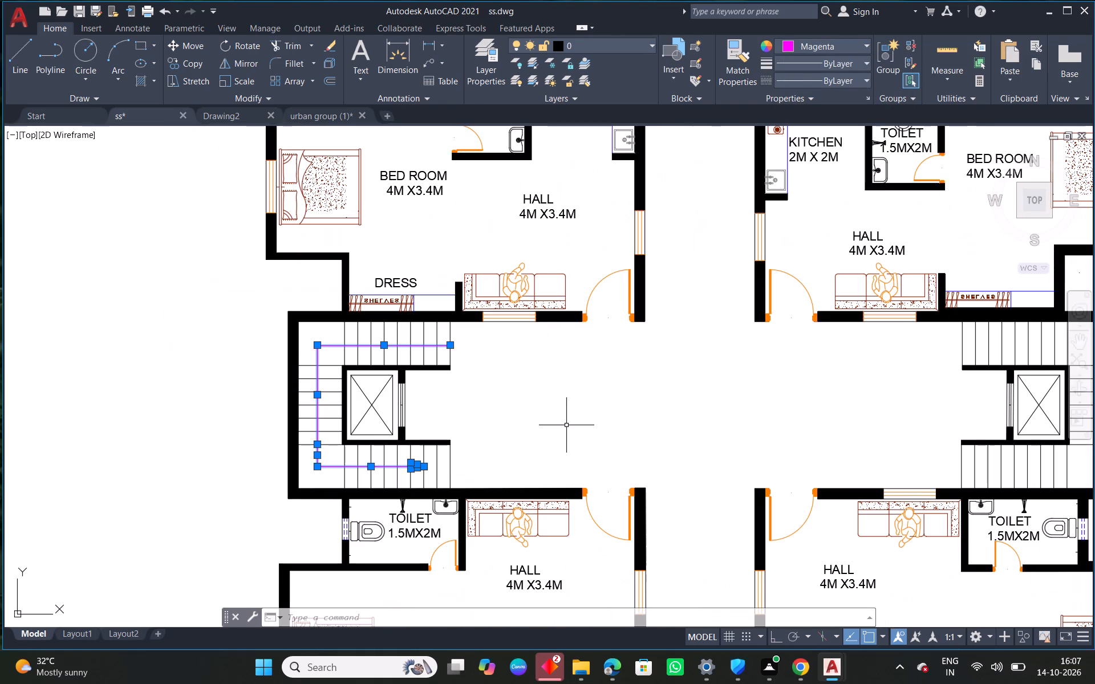
key("grave")
key("Escape")
key("Escape")
key("Escape")
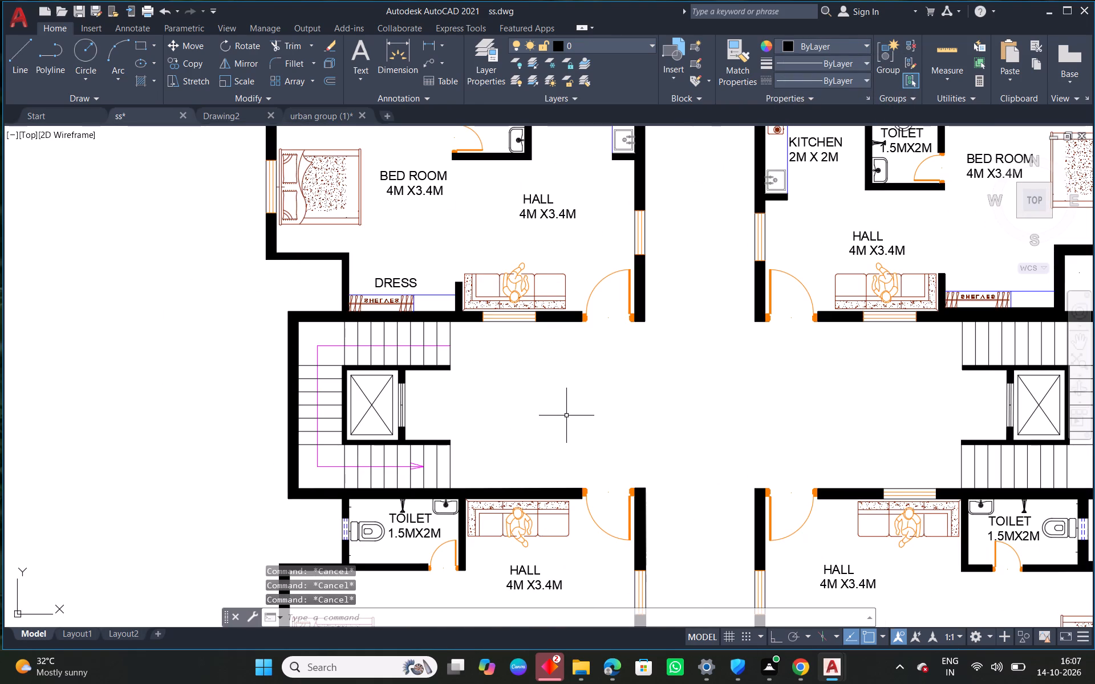
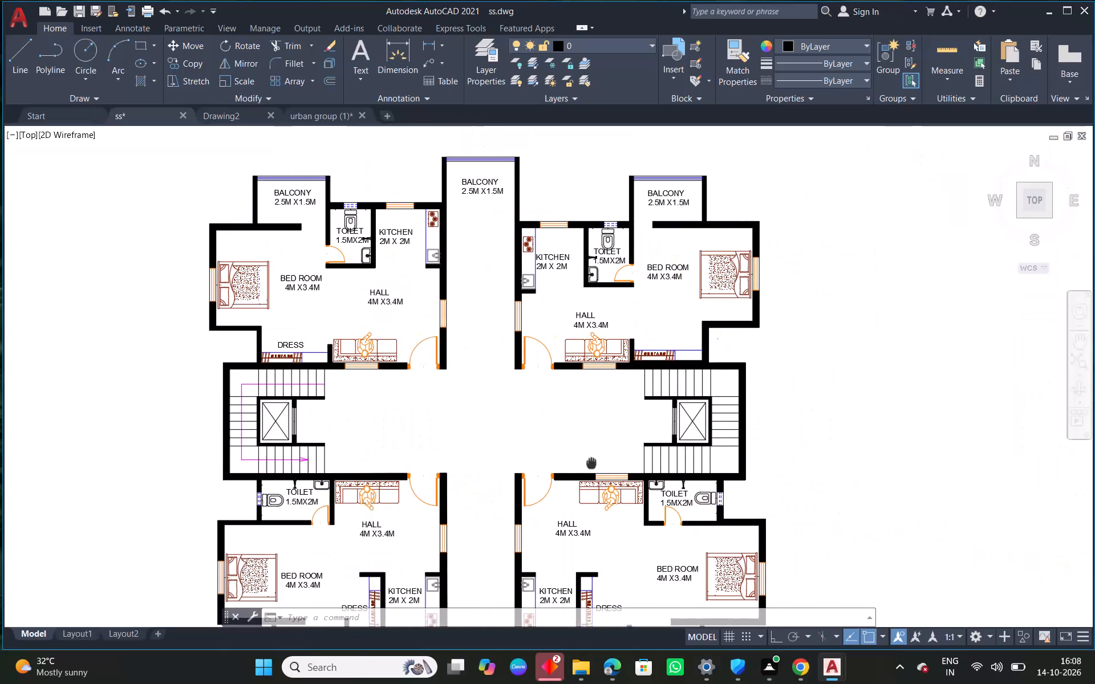
Change the colour of the direction line and arrowhead on the left staircase to red.
scroll(748, 432, "up", 1)
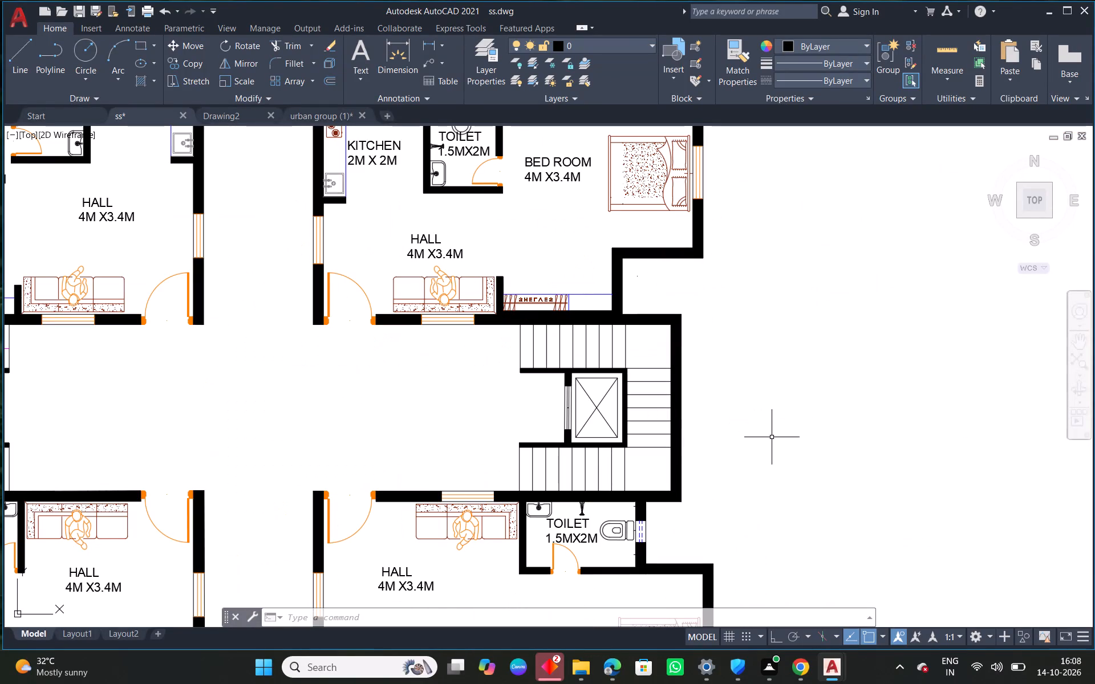
scroll(614, 411, "down", 2)
middle_click_drag(543, 412, 604, 381)
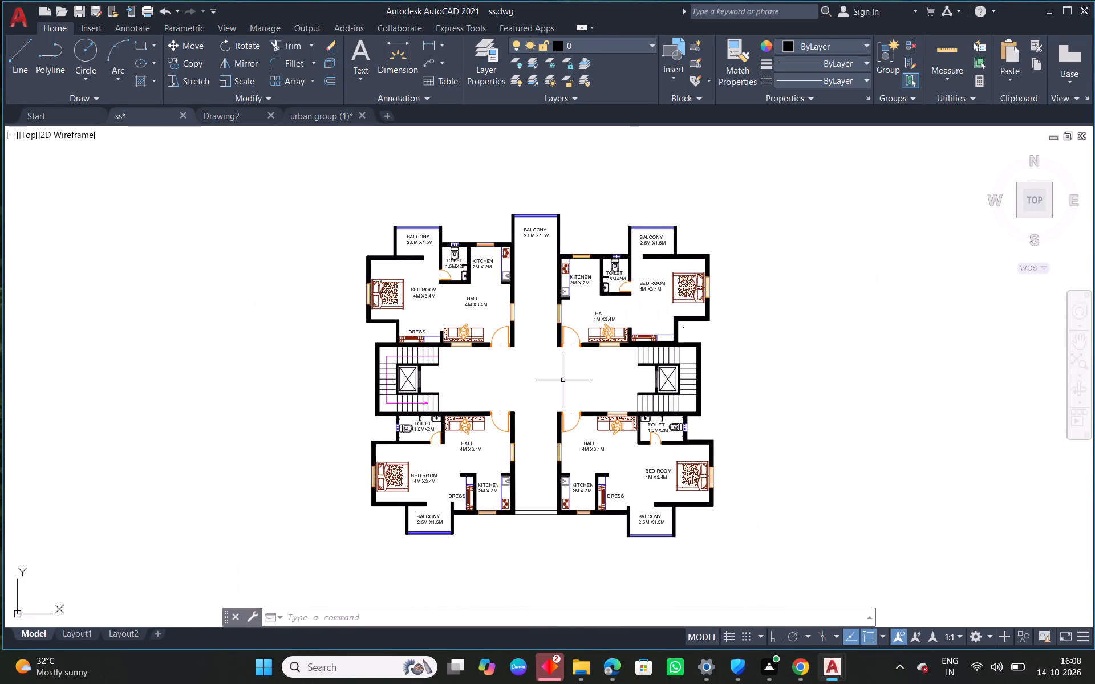
scroll(441, 391, "up", 3)
scroll(314, 447, "up", 1)
middle_click_drag(305, 430, 470, 421)
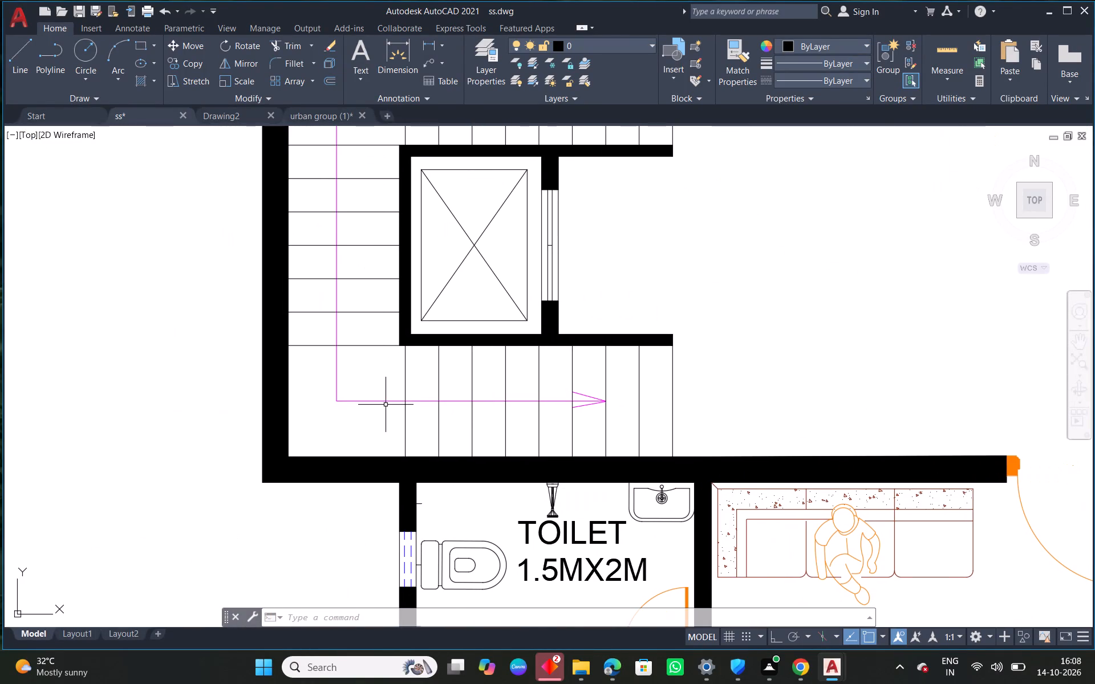
left_click_drag(382, 374, 379, 380)
left_click(319, 420)
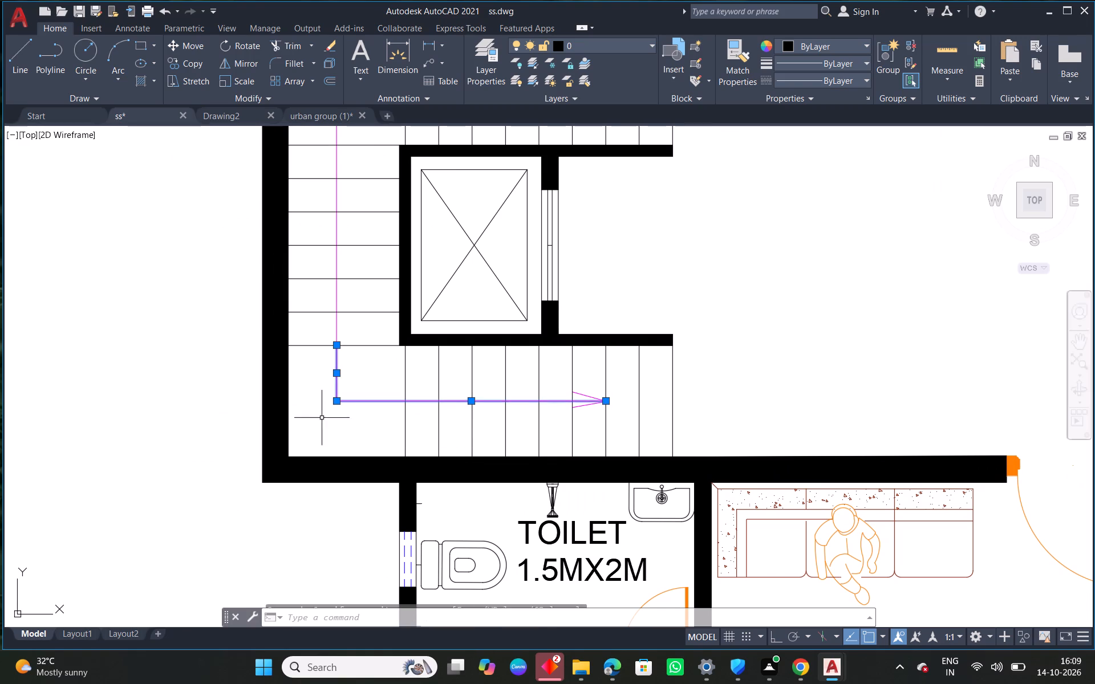
scroll(587, 397, "up", 2)
left_click_drag(605, 355, 599, 388)
left_click(588, 453)
scroll(596, 474, "down", 3)
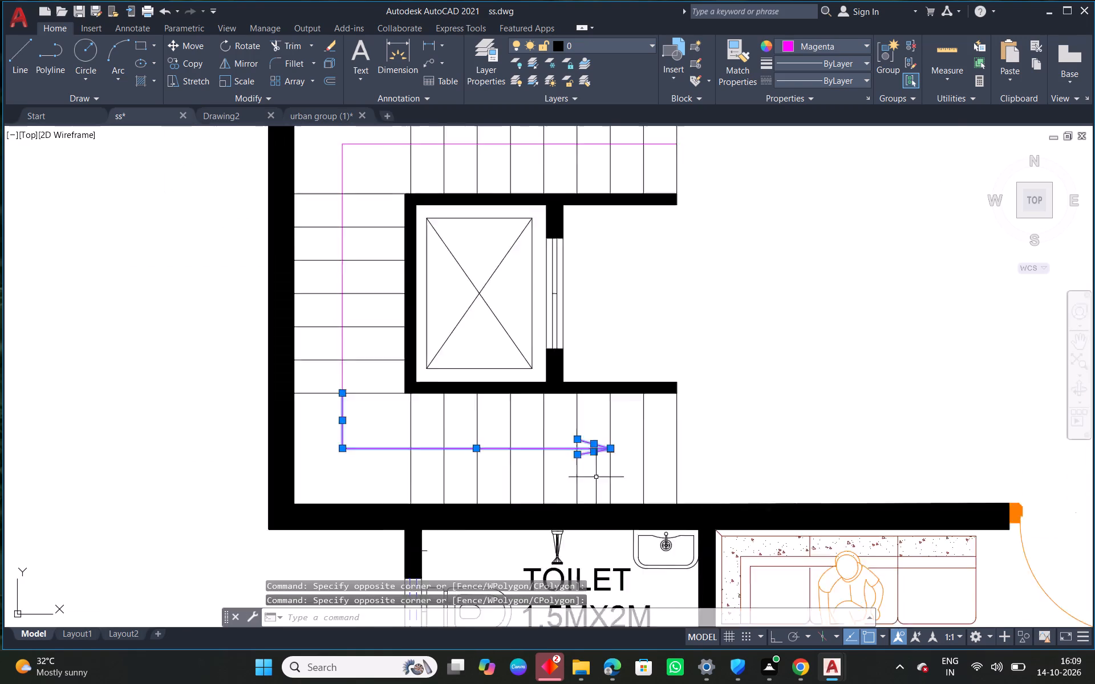
scroll(443, 310, "up", 1)
left_click_drag(463, 219, 452, 241)
left_click(417, 283)
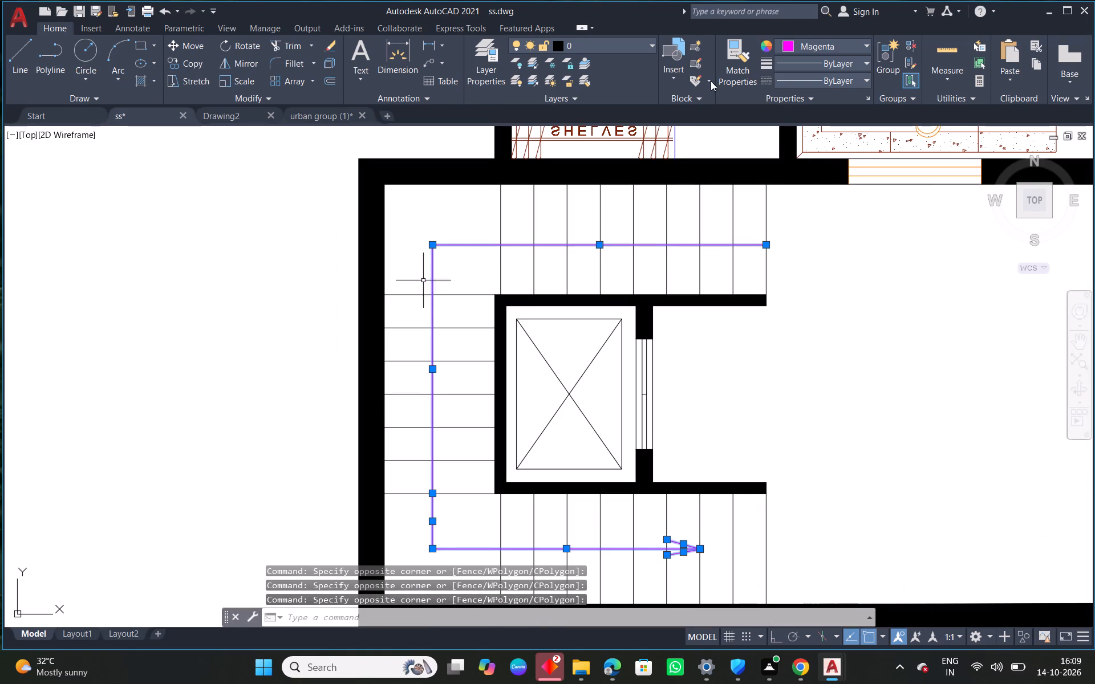
left_click(823, 50)
left_click(786, 196)
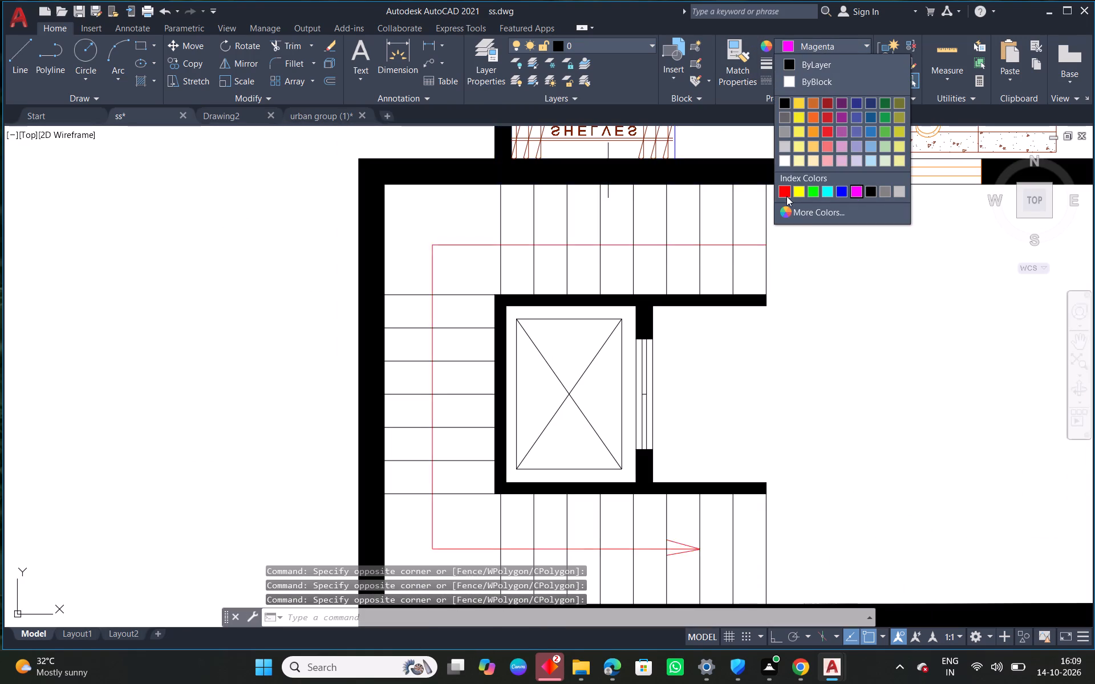
middle_click_drag(842, 330, 739, 299)
right_click(738, 299)
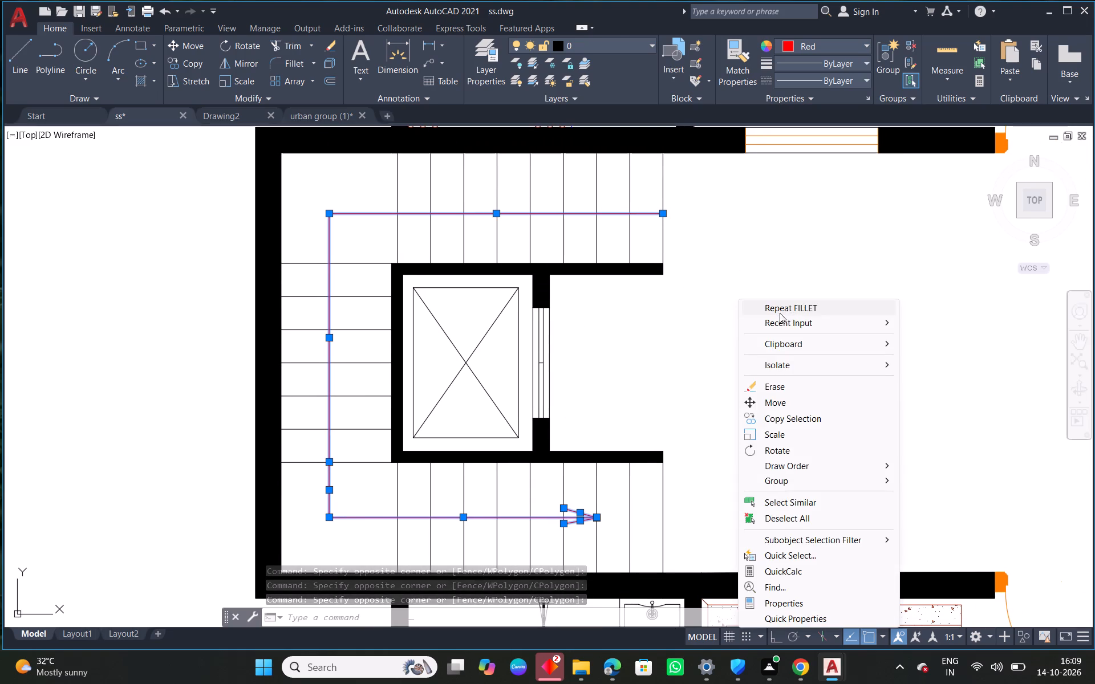
left_click(702, 274)
left_click(667, 284)
key("Escape")
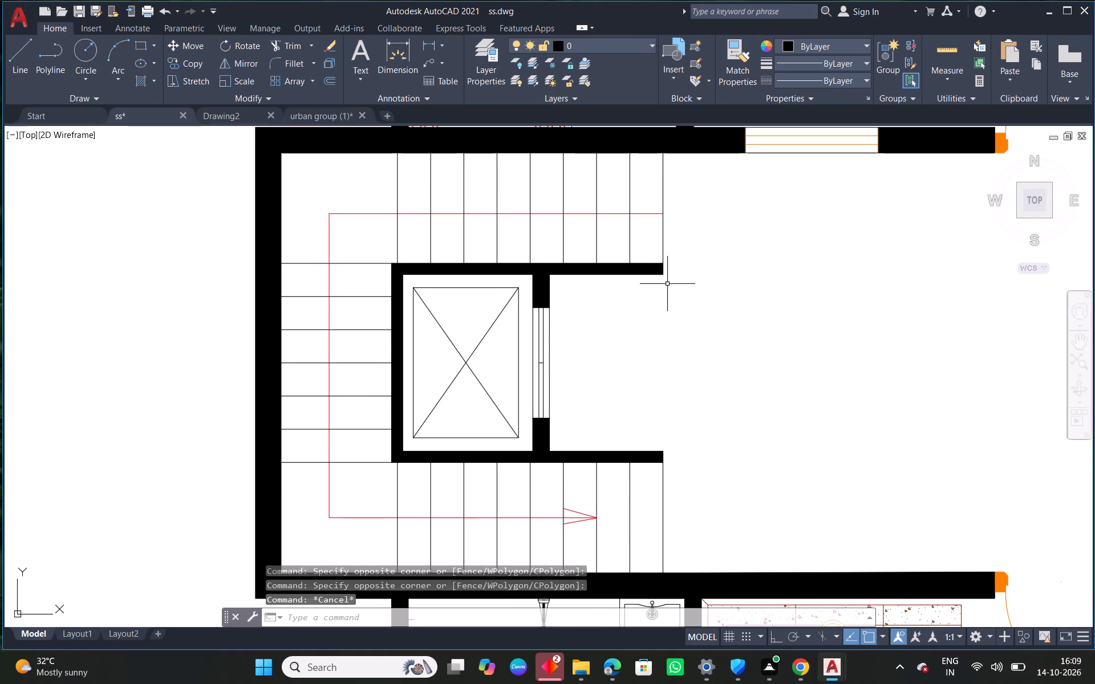
Draw a U-shaped direction line through the right staircase's flights, starting with a segment about 2.5 long across the upper flight.
scroll(674, 277, "down", 3)
middle_click_drag(817, 328, 416, 279)
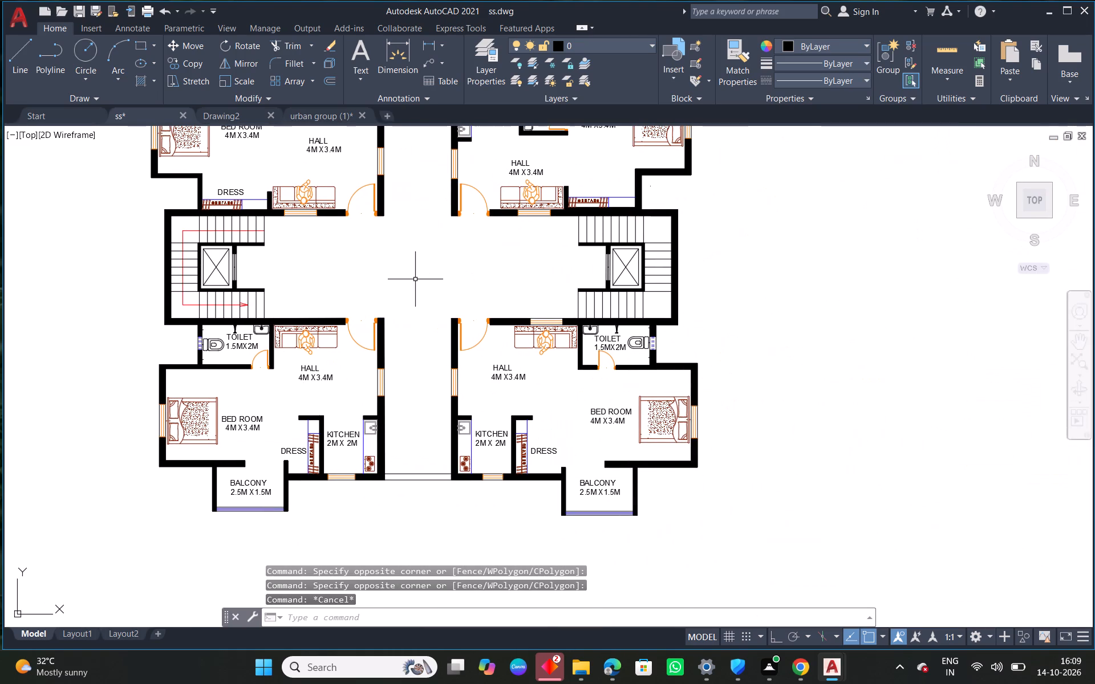
middle_click_drag(688, 263, 663, 267)
scroll(614, 244, "up", 2)
middle_click_drag(663, 226, 627, 225)
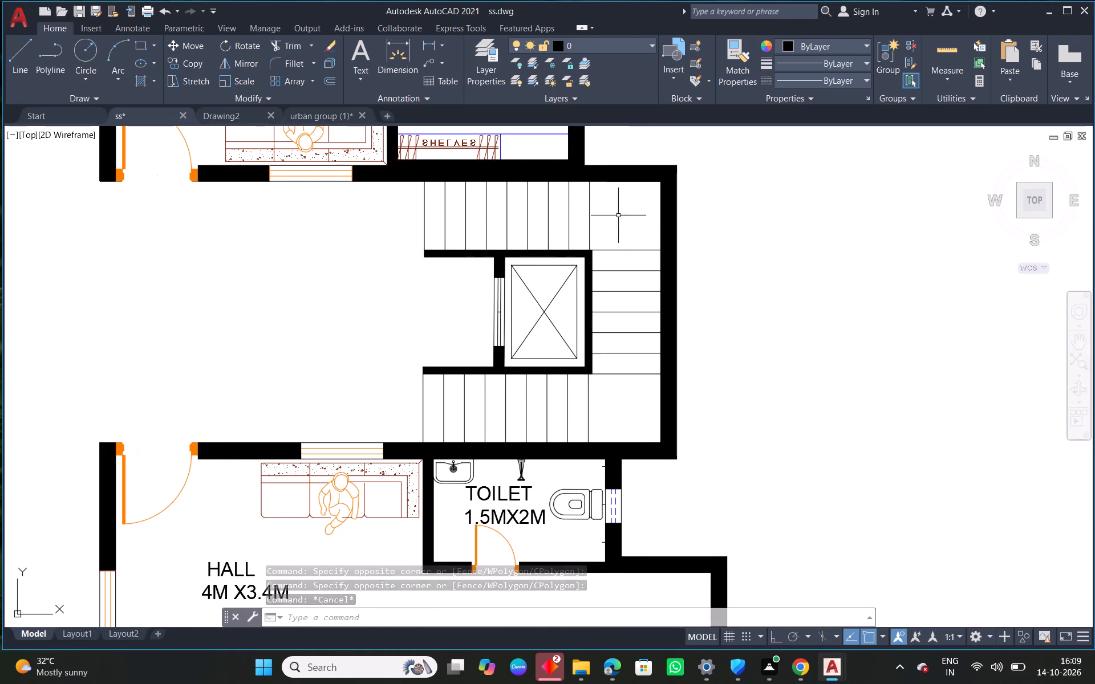
left_click(24, 56)
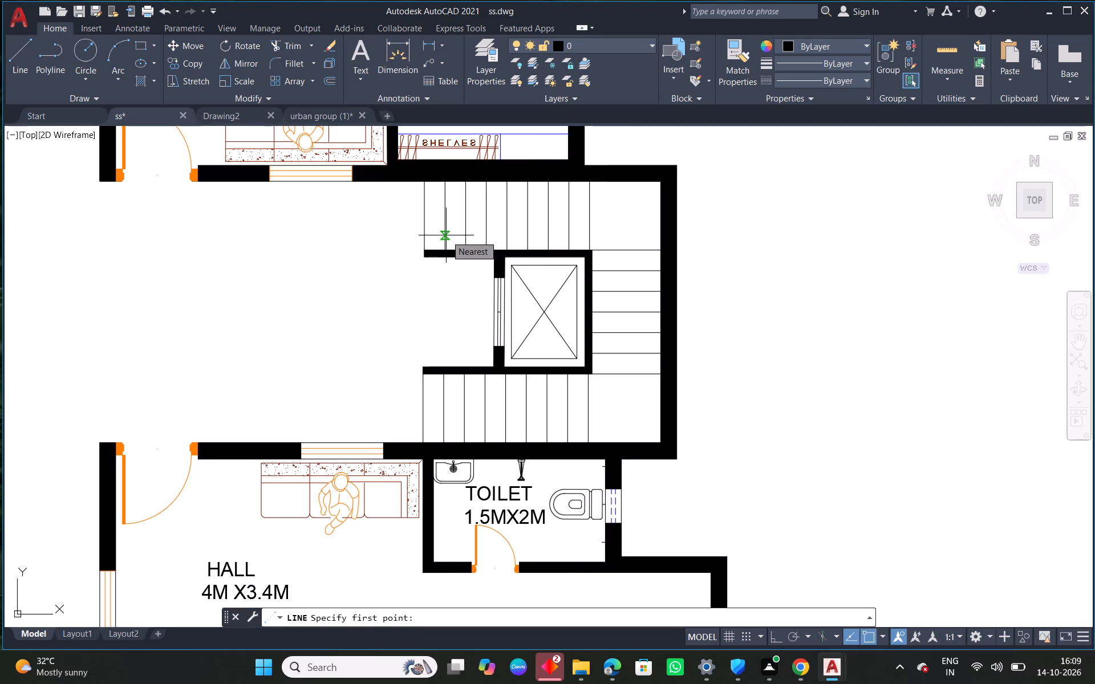
left_click(466, 215)
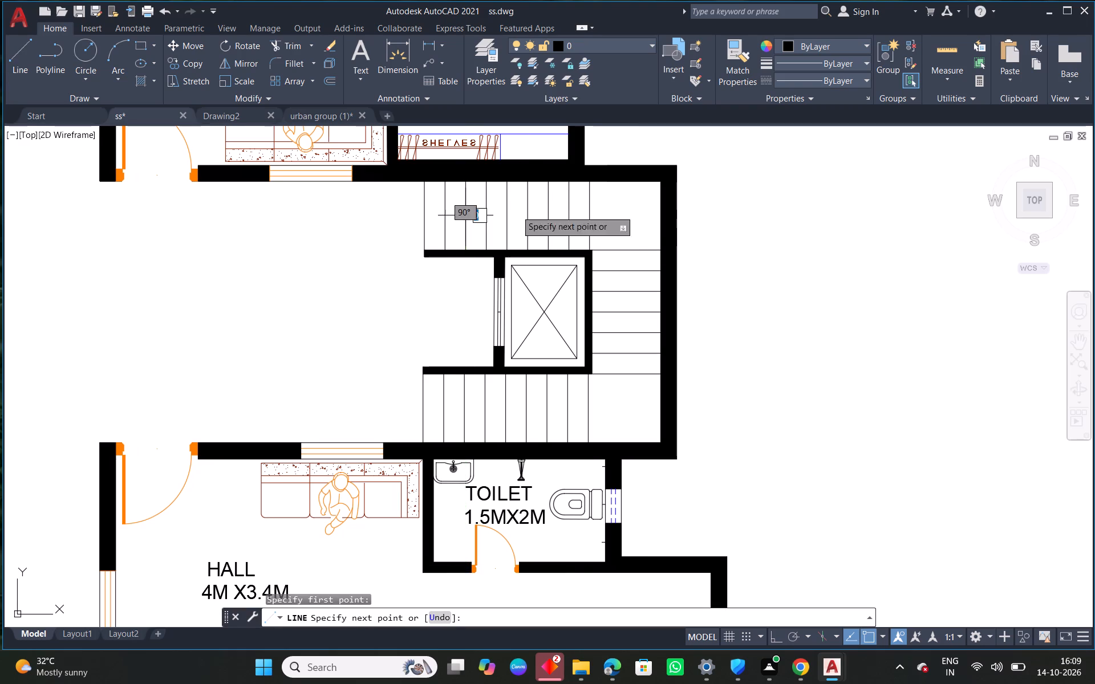
left_click(637, 217)
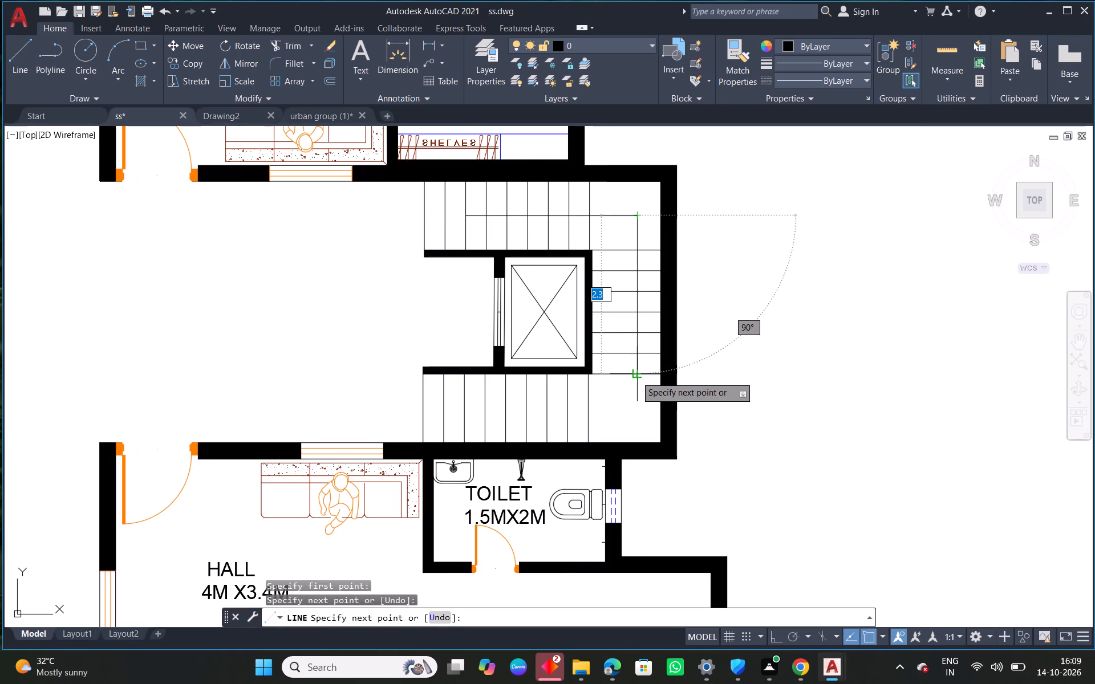
left_click(635, 413)
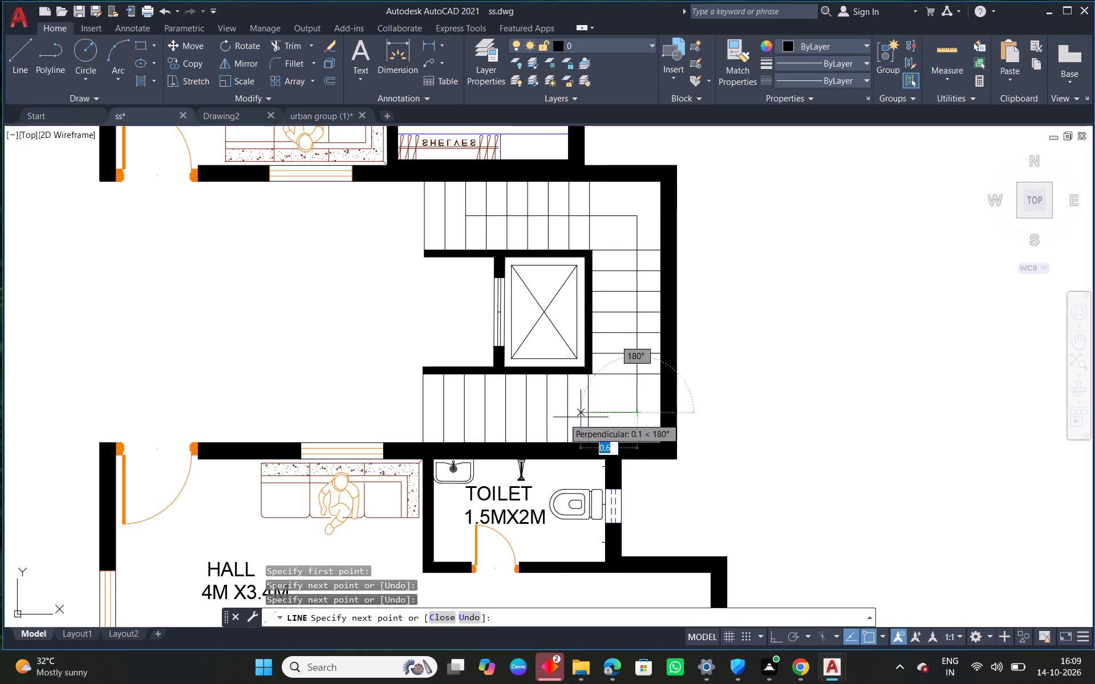
left_click(508, 411)
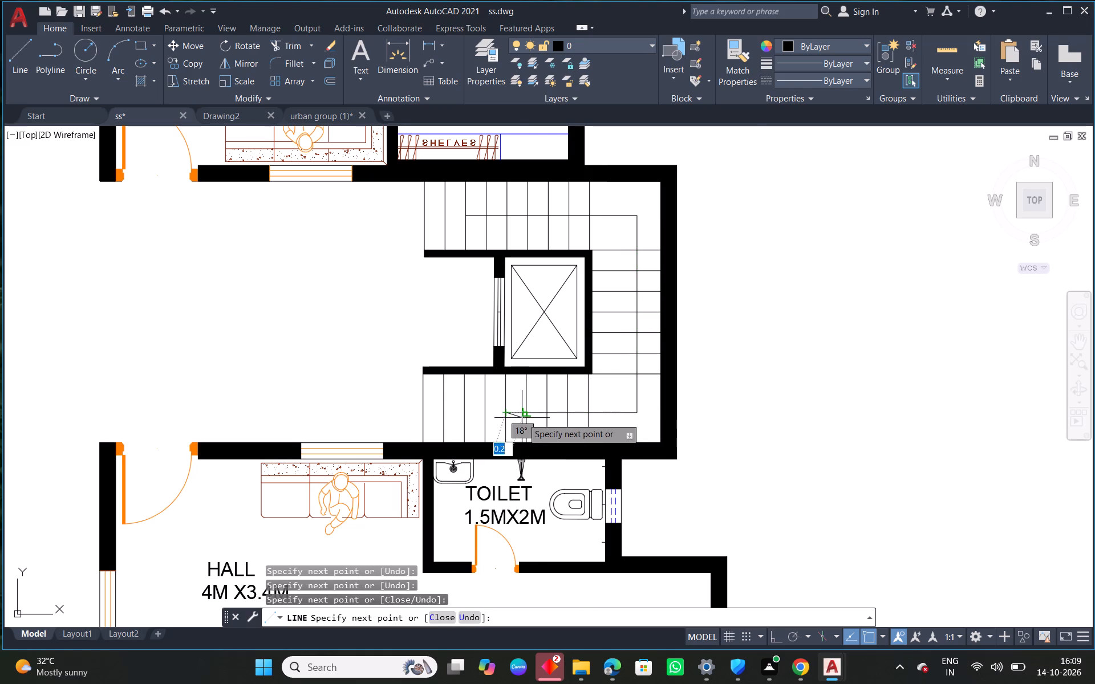
Add two slanted lines forming an arrowhead at the lower-flight end of the right staircase's direction line.
scroll(540, 427, "up", 3)
left_click(481, 392)
right_click(481, 390)
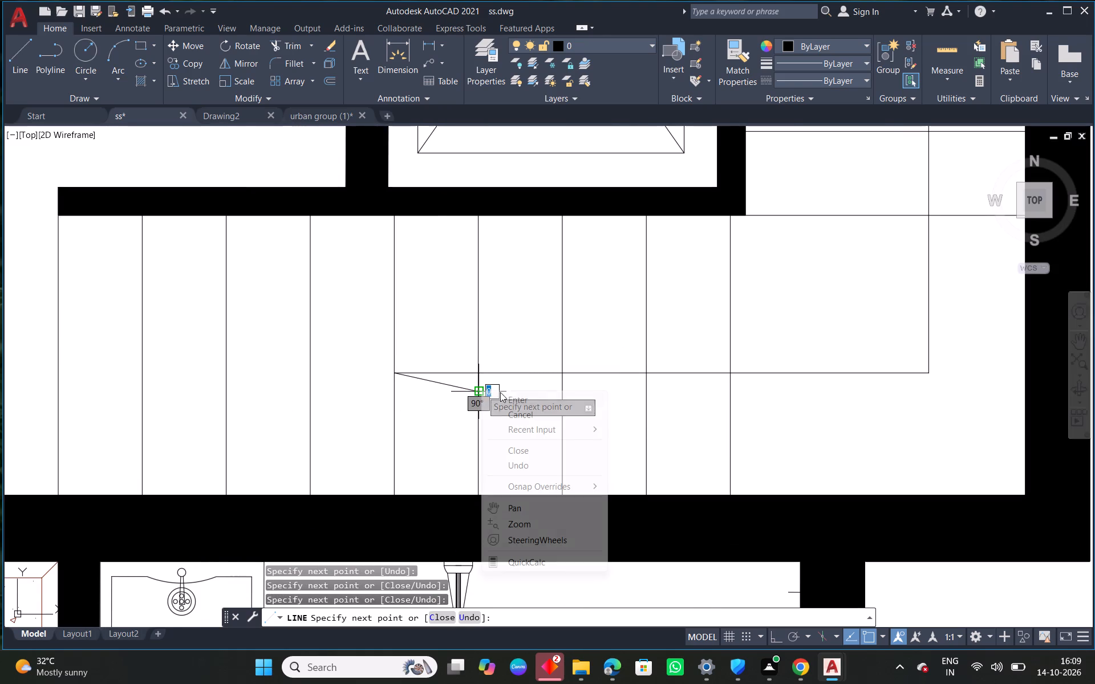
left_click(518, 398)
right_click(463, 291)
left_click(521, 299)
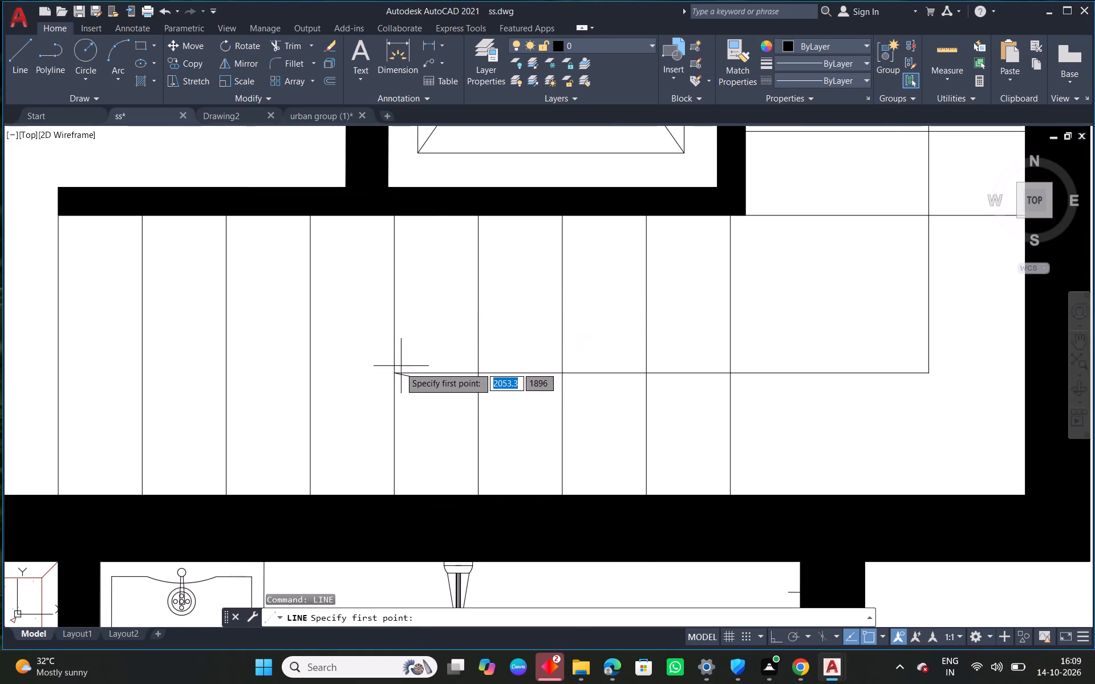
left_click(399, 370)
left_click(477, 345)
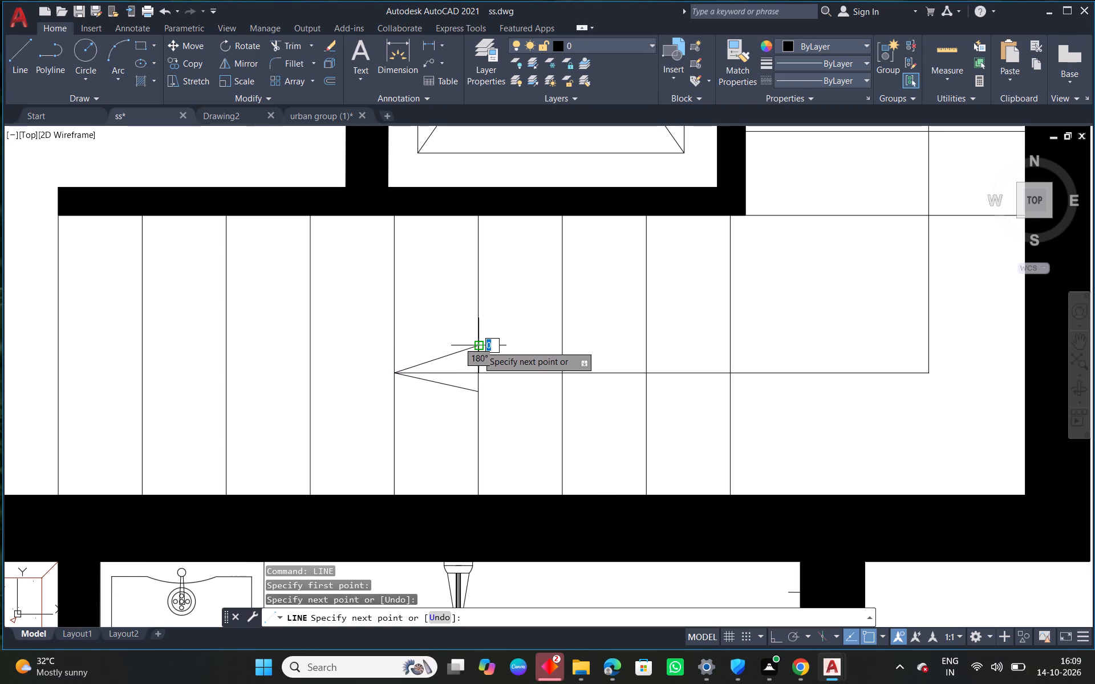
right_click(477, 345)
left_click(502, 351)
Change the right staircase's direction line and arrowhead to red.
left_click_drag(449, 335, 442, 367)
left_click(426, 406)
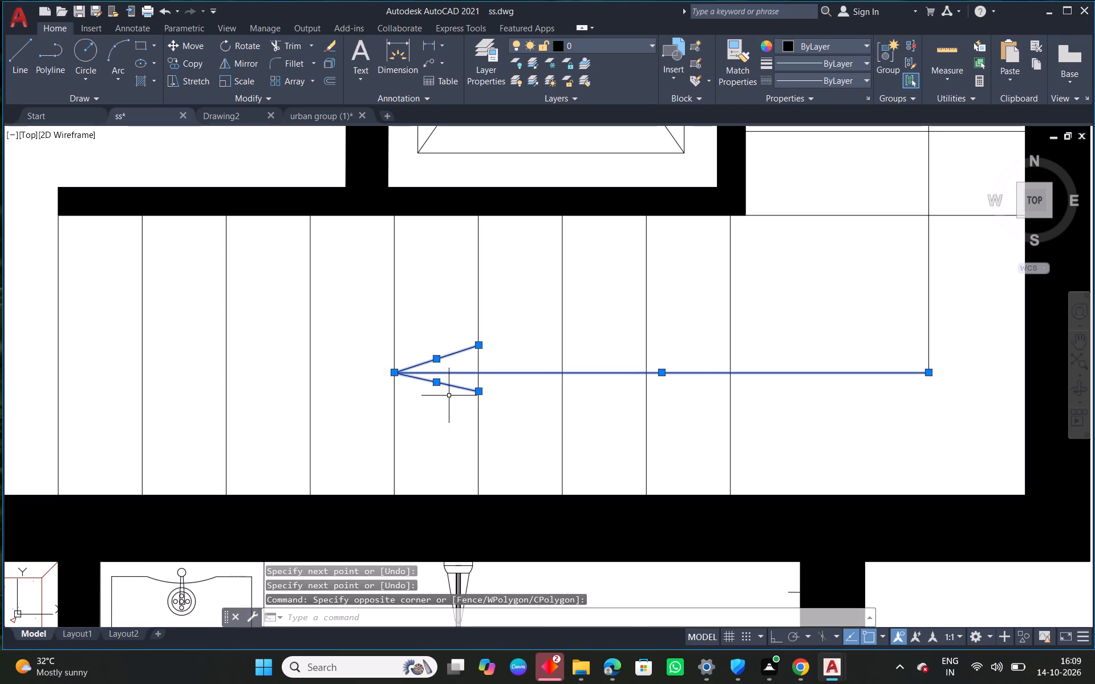
scroll(476, 406, "down", 2)
middle_click_drag(692, 300, 648, 424)
left_click_drag(628, 194, 614, 216)
left_click(593, 234)
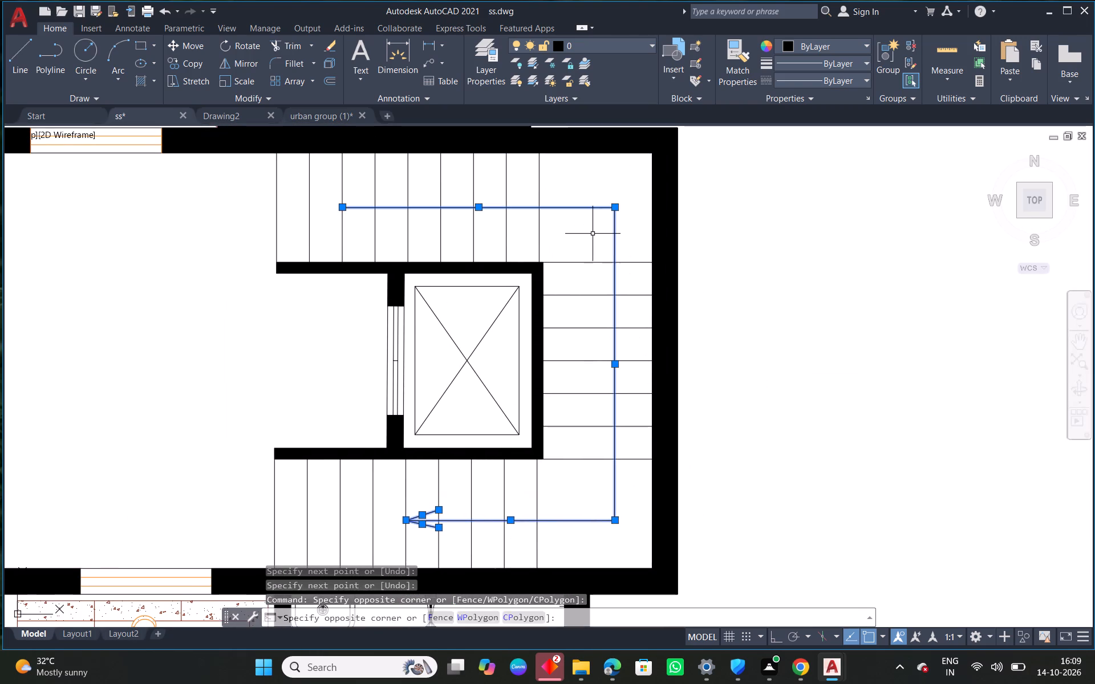
left_click(820, 46)
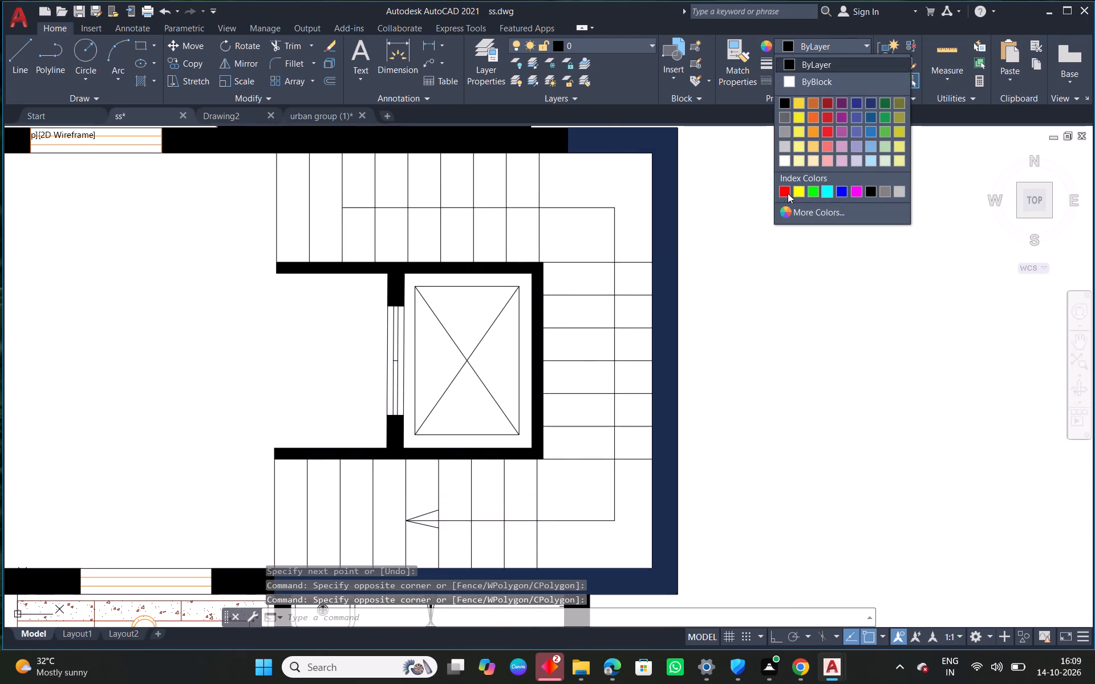
left_click(784, 192)
scroll(766, 346, "down", 2)
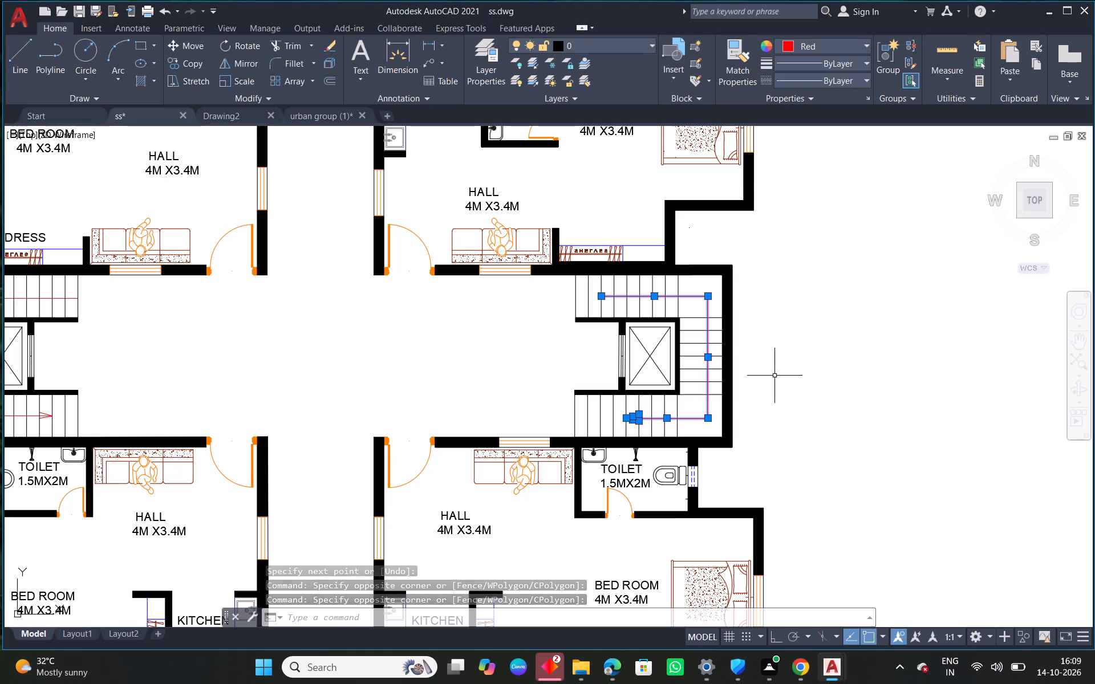
key("Escape")
Copy the upper-right flat's hall entrance door to the opening at the lower end of the central corridor, between the kitchens.
scroll(786, 336, "down", 3)
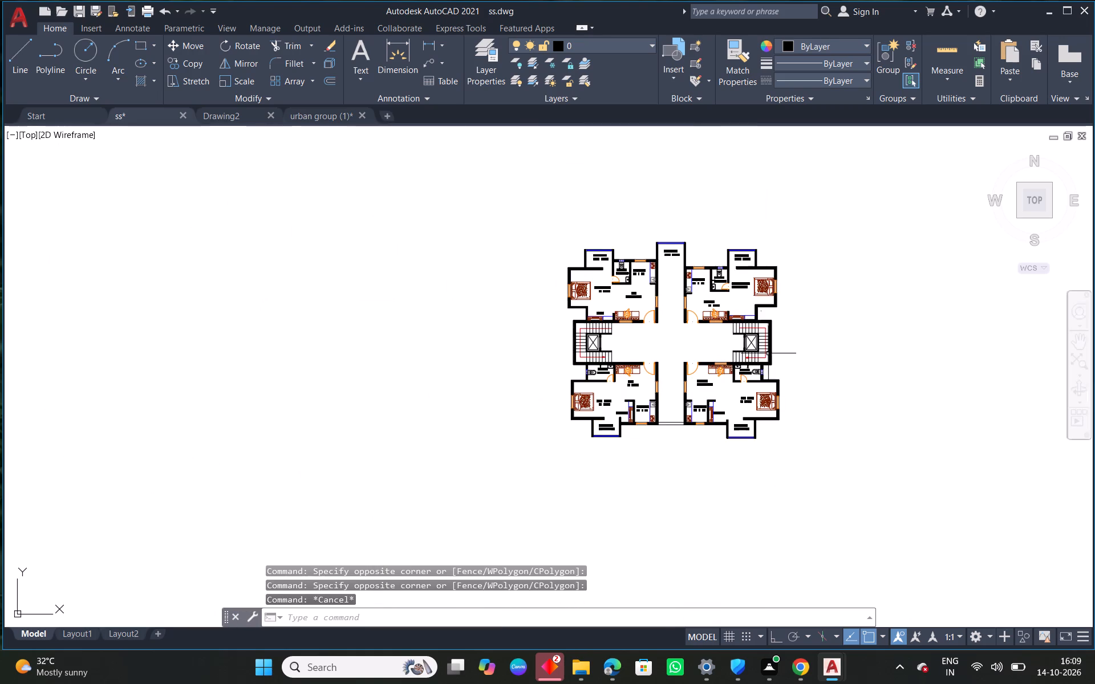
middle_click_drag(894, 435, 808, 427)
scroll(753, 408, "up", 1)
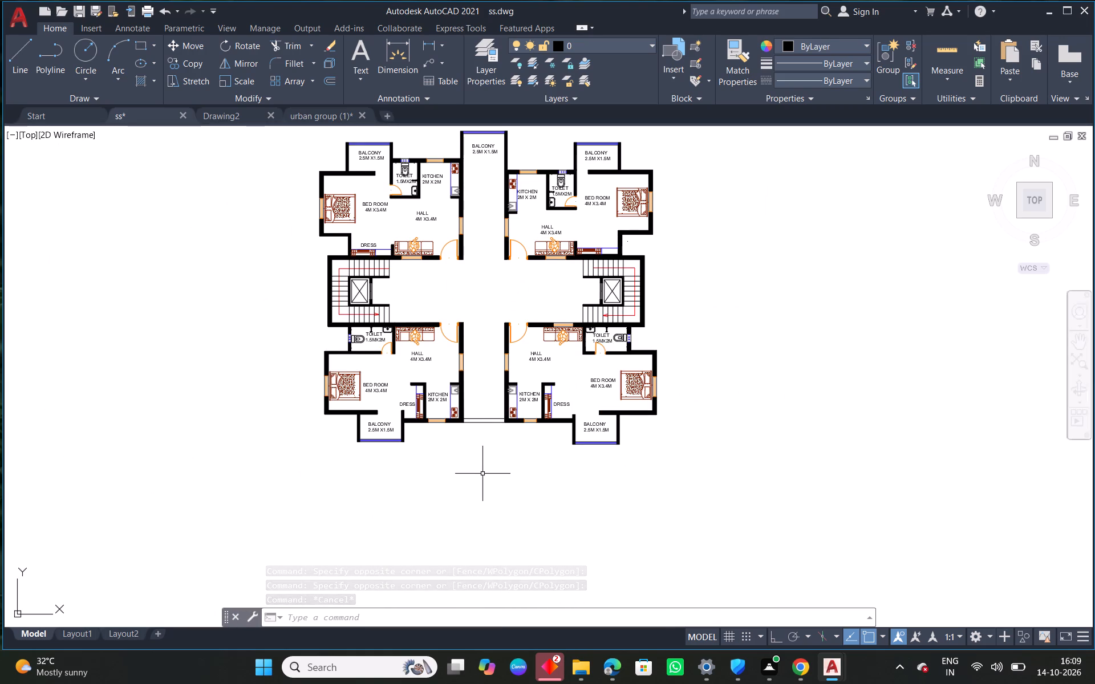
middle_click_drag(470, 346, 470, 388)
scroll(516, 420, "up", 2)
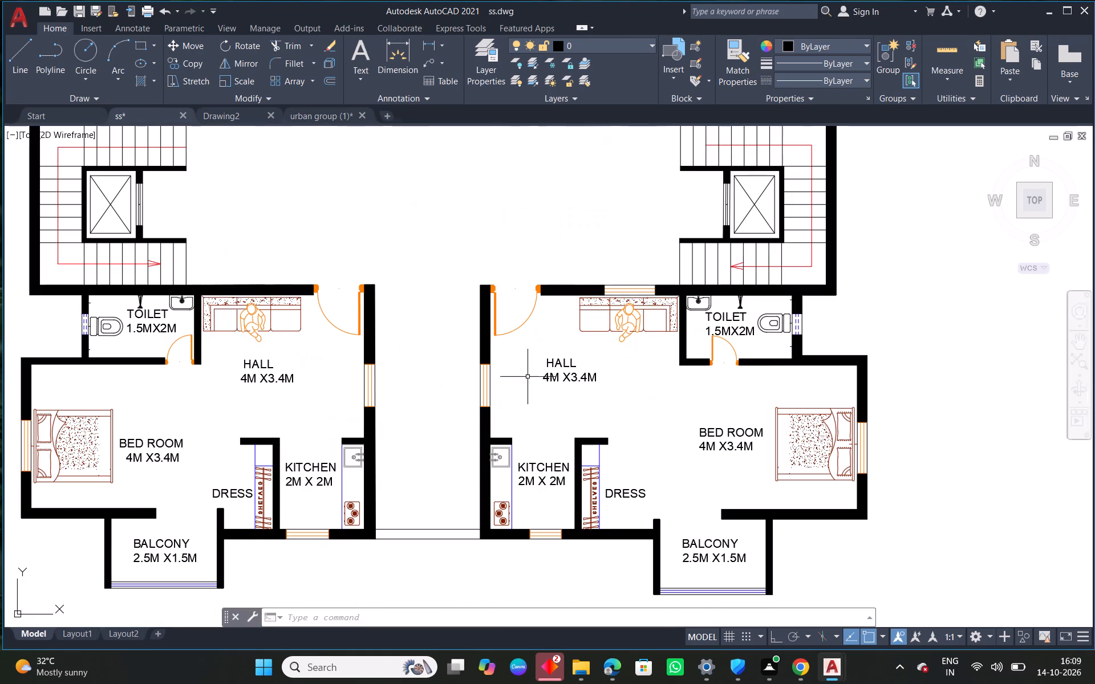
middle_click_drag(482, 305, 473, 488)
left_click(518, 274)
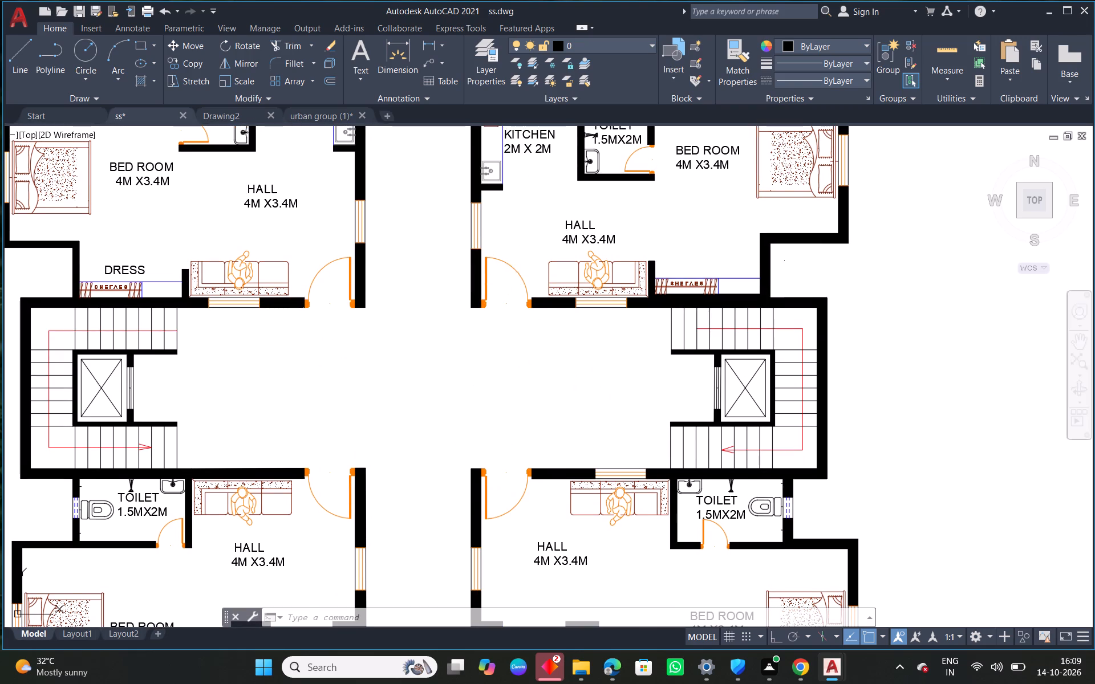
left_click(182, 61)
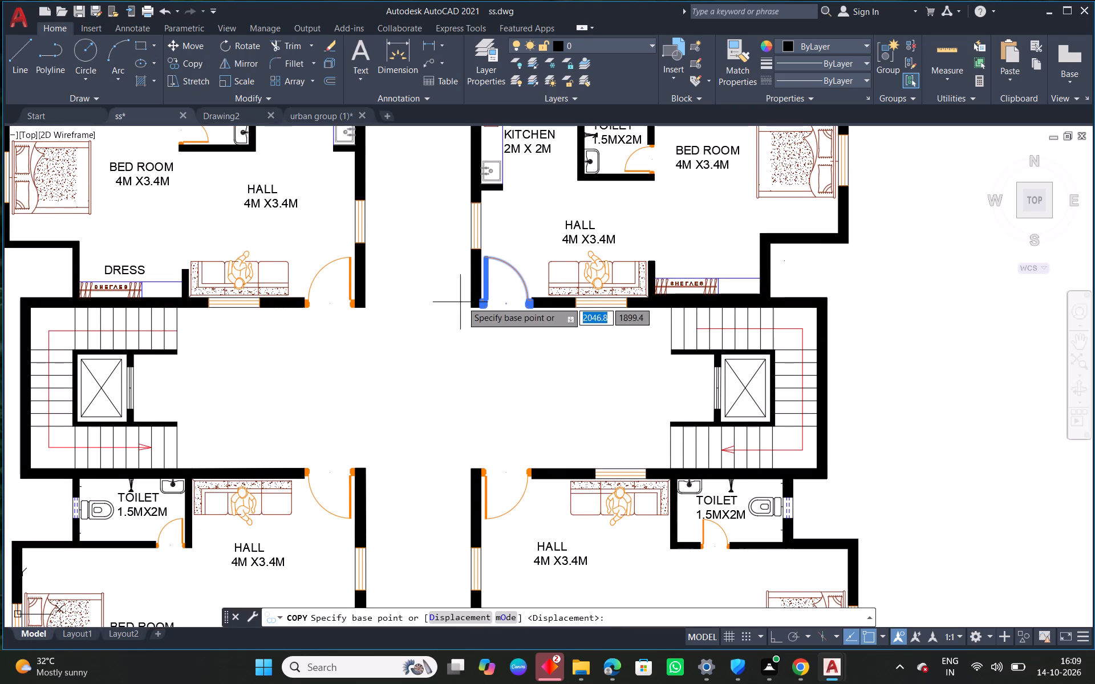
left_click(484, 309)
middle_click_drag(397, 444, 465, 162)
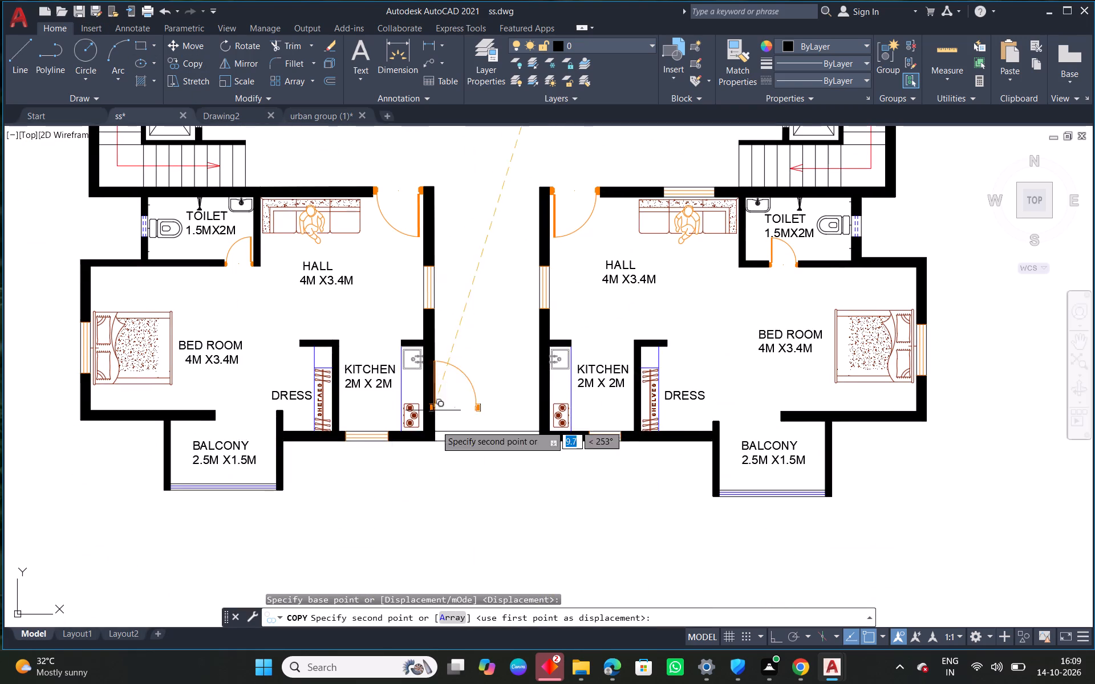
scroll(470, 462, "up", 2)
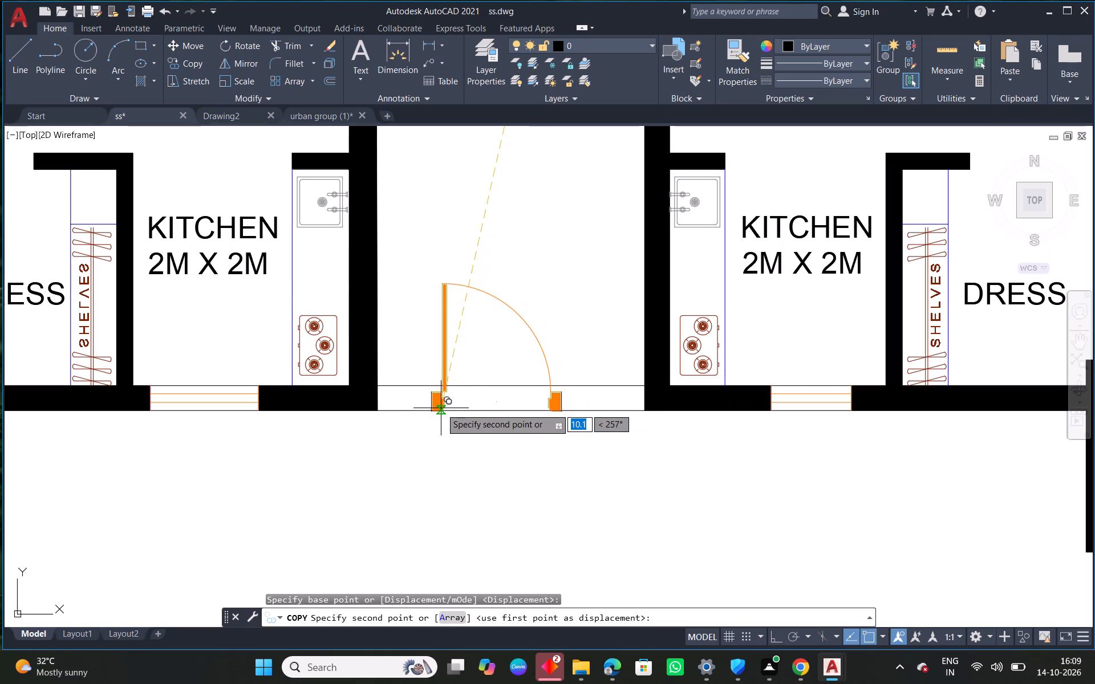
left_click(441, 408)
right_click(441, 408)
left_click(480, 420)
Shift the copied corridor entrance door slightly upward so its jambs sit between the opening's two wall lines.
scroll(545, 453, "down", 3)
middle_click_drag(577, 408, 568, 458)
scroll(565, 465, "down", 2)
scroll(548, 446, "up", 1)
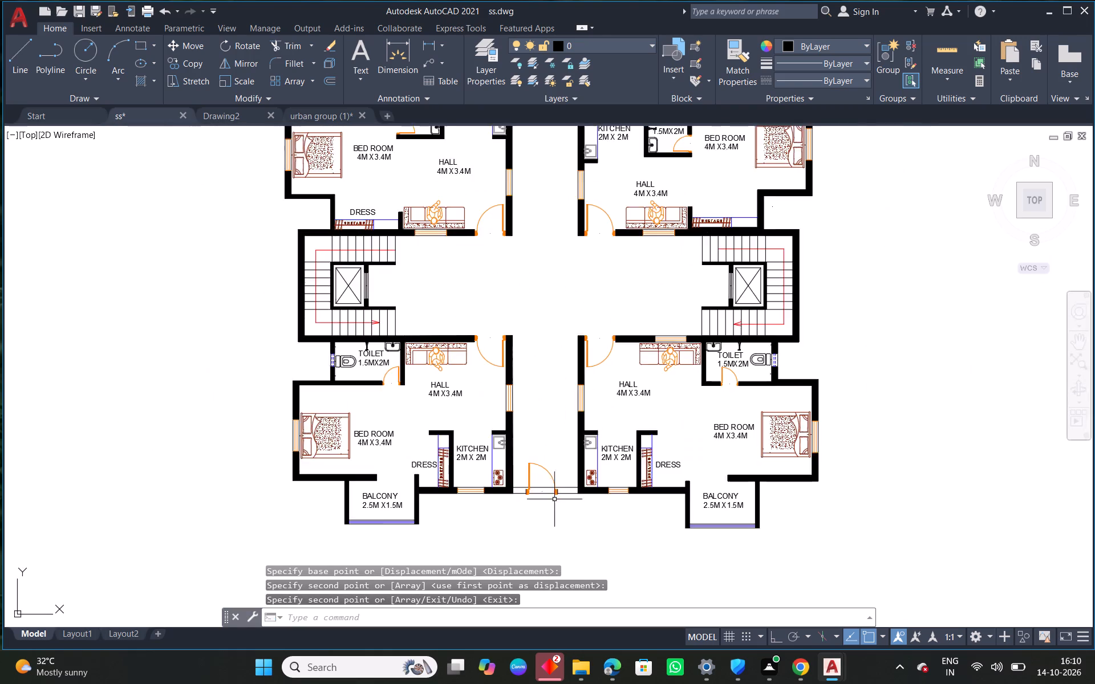
scroll(558, 518, "up", 2)
scroll(512, 436, "up", 2)
left_click(427, 317)
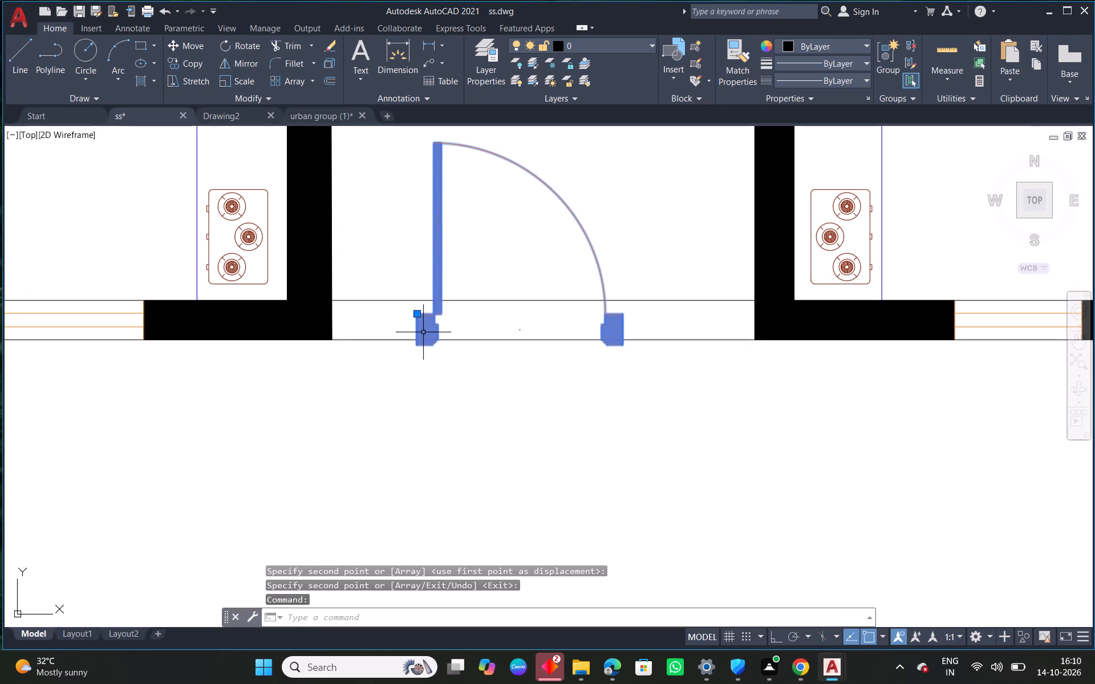
scroll(407, 345, "up", 2)
left_click(429, 262)
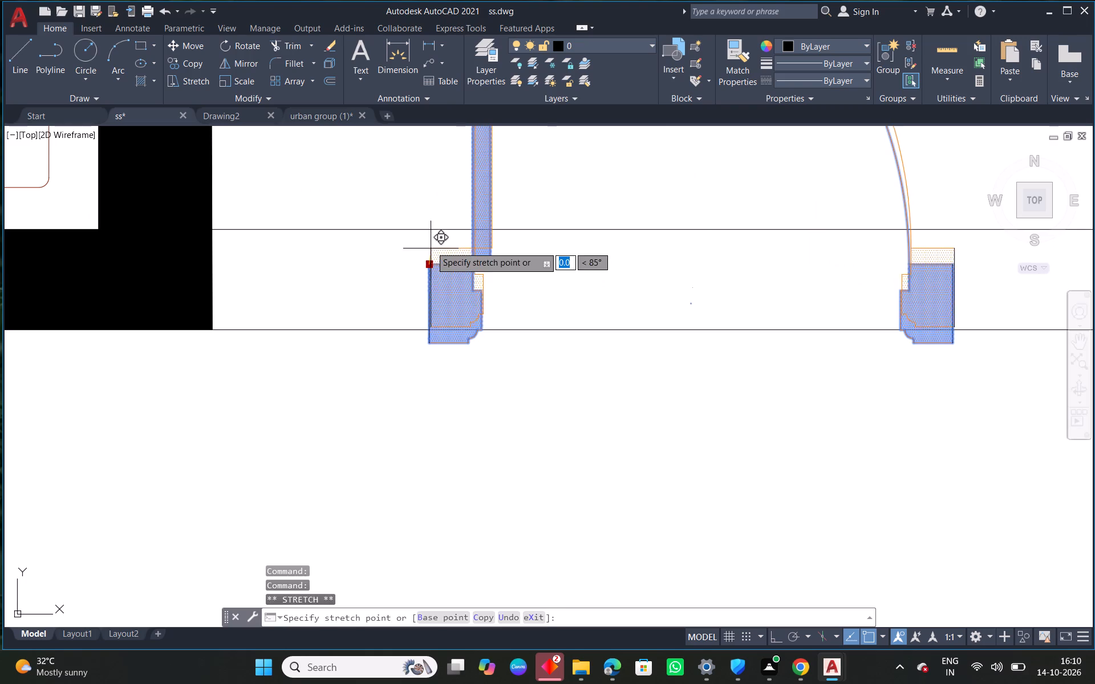
left_click(431, 245)
scroll(436, 319, "down", 2)
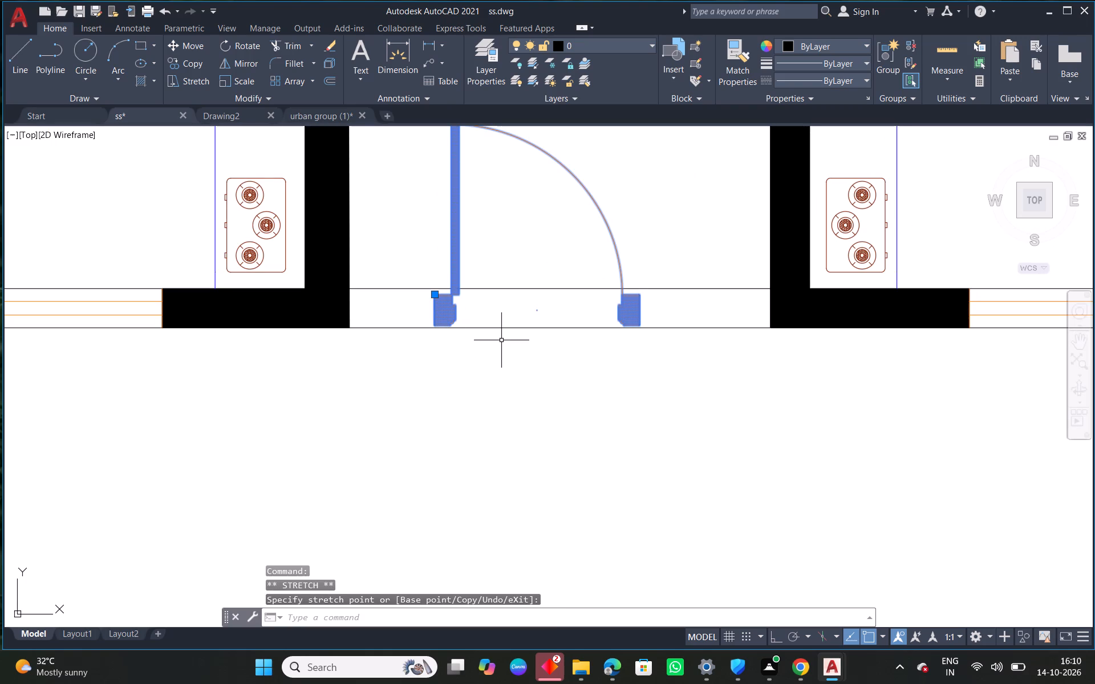
key("Escape")
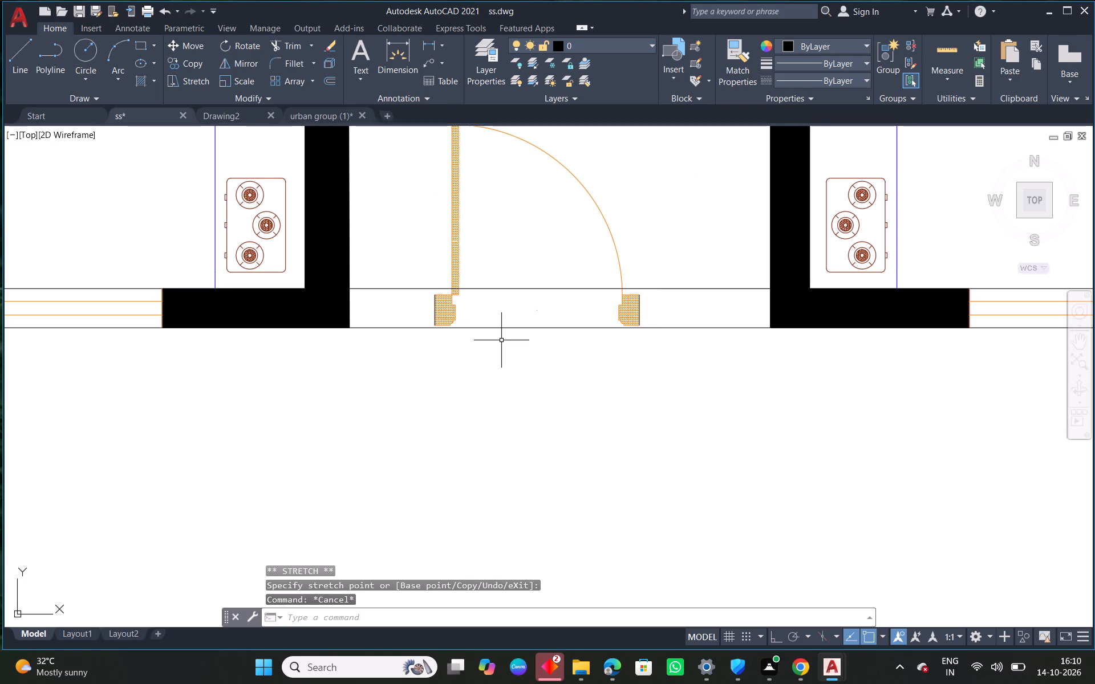
Measure the corridor entrance door's overall width between the outer edges of its two jambs.
scroll(439, 313, "up", 1)
left_click(439, 313)
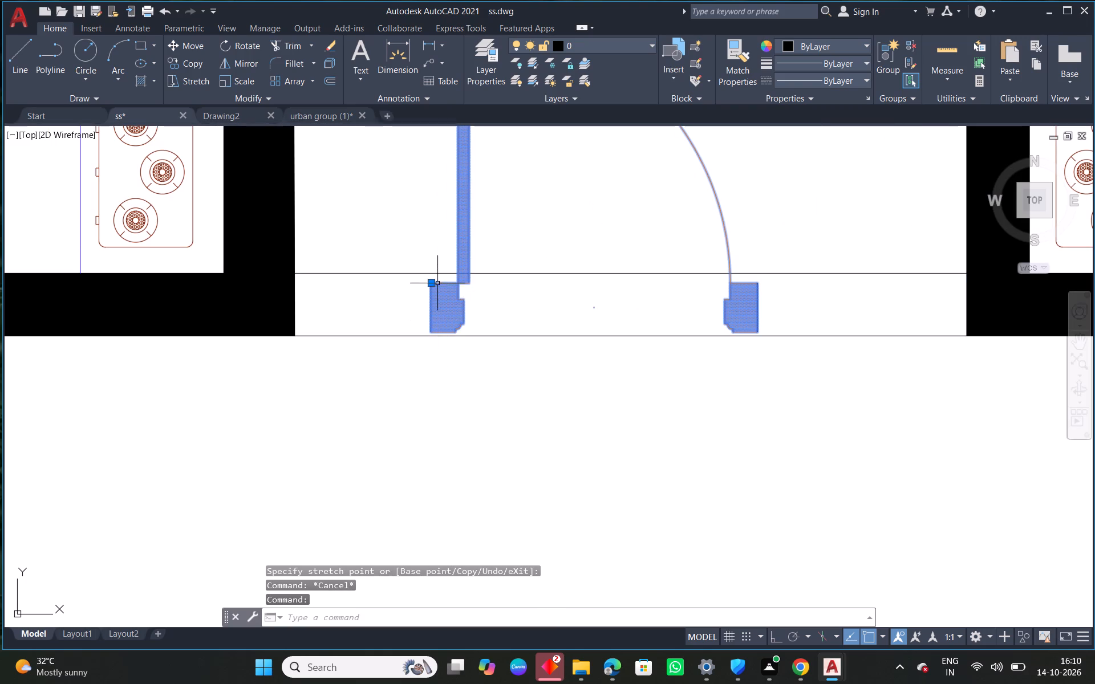
scroll(447, 331, "down", 4)
scroll(477, 372, "down", 2)
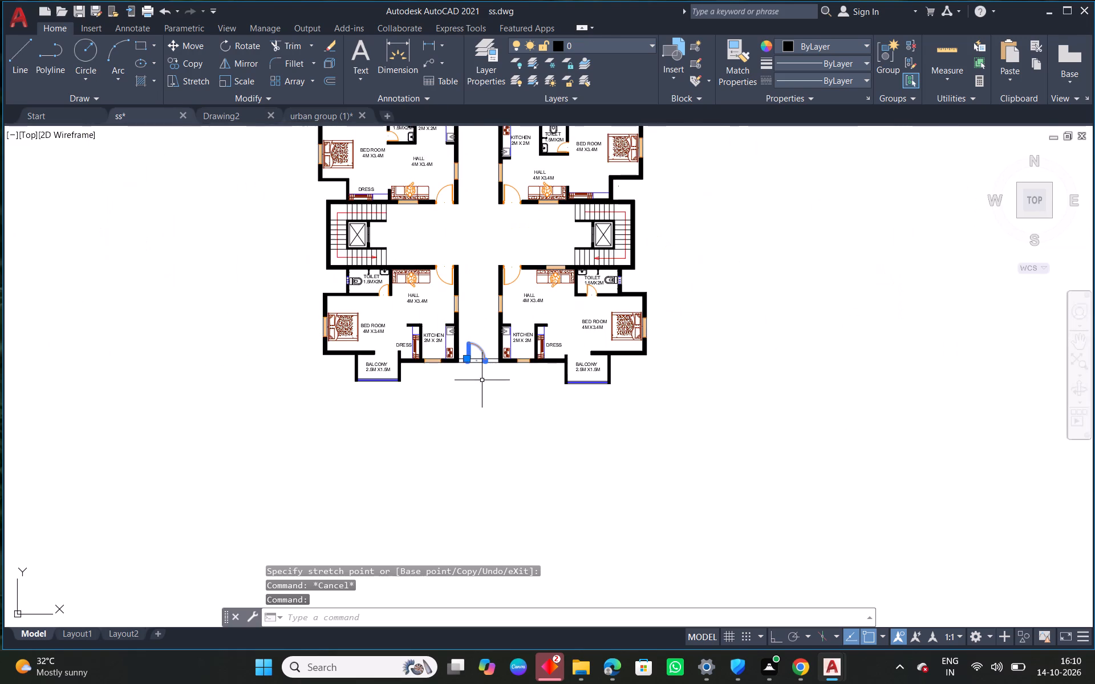
scroll(481, 387, "down", 1)
middle_click_drag(578, 374, 518, 370)
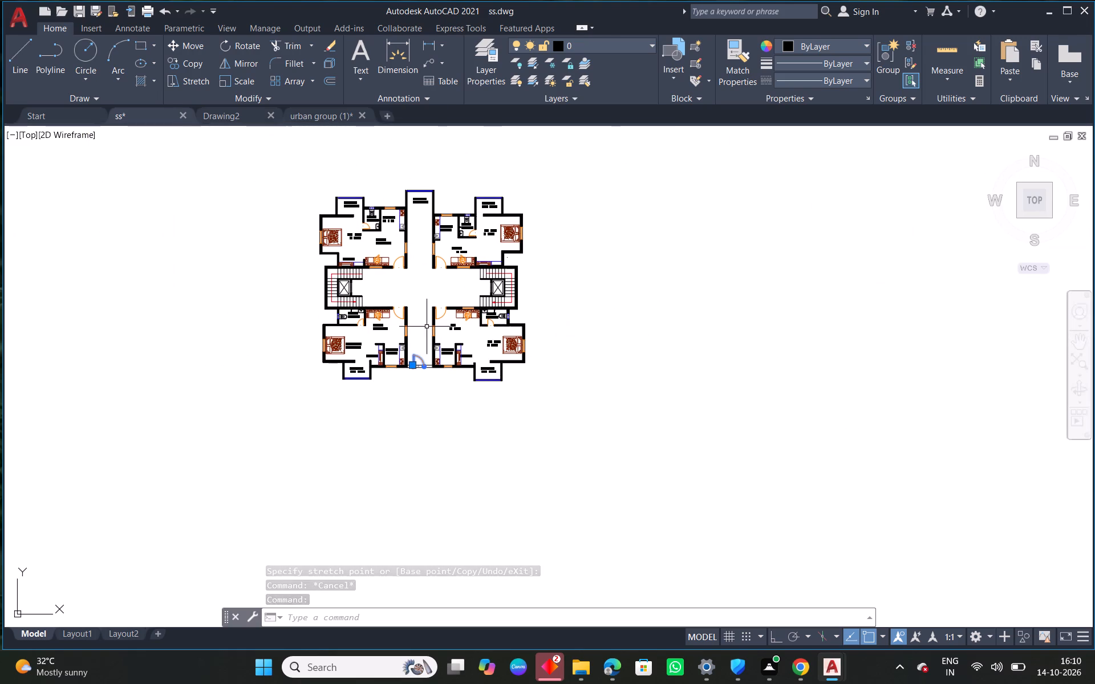
scroll(424, 371, "up", 6)
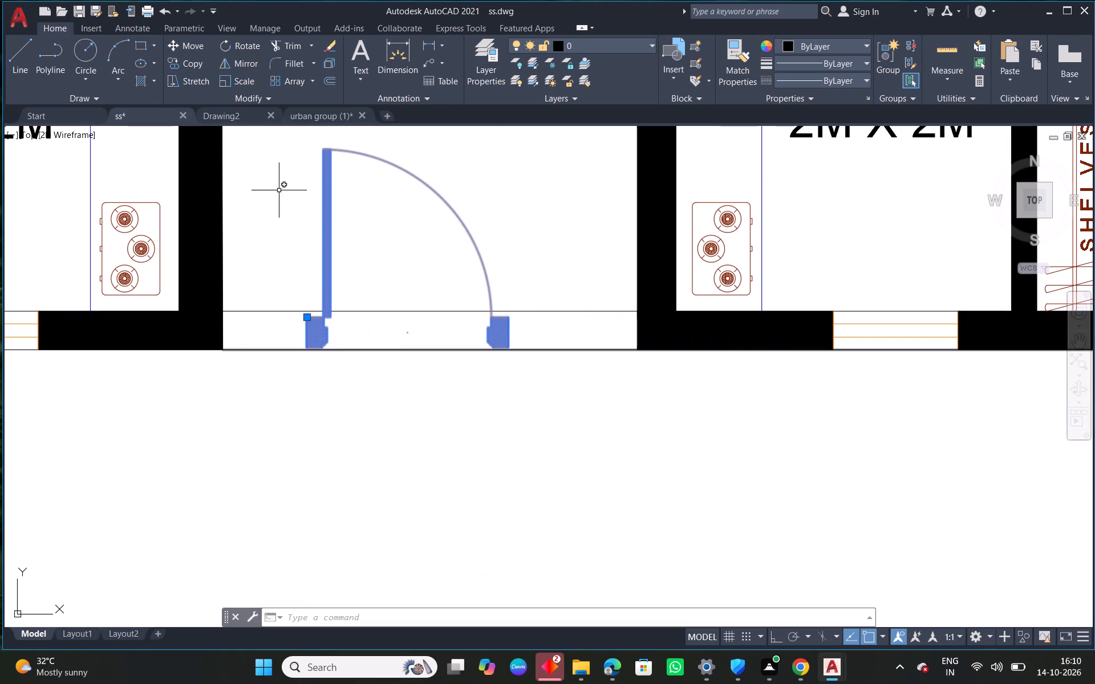
left_click(395, 62)
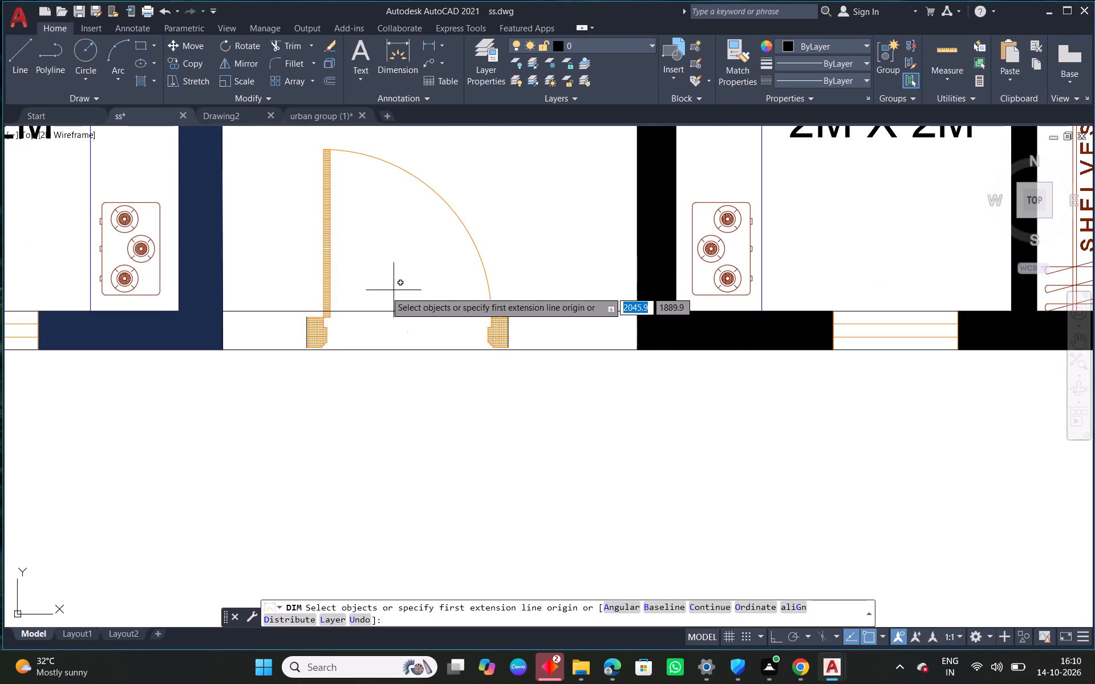
scroll(321, 311, "up", 2)
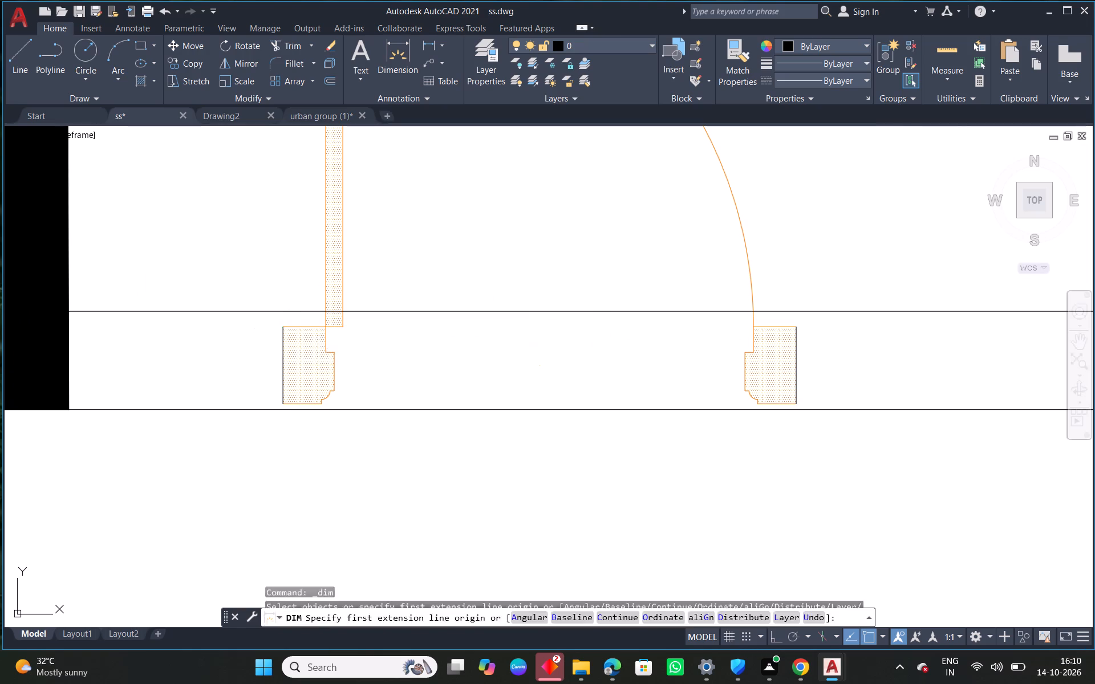
left_click(283, 329)
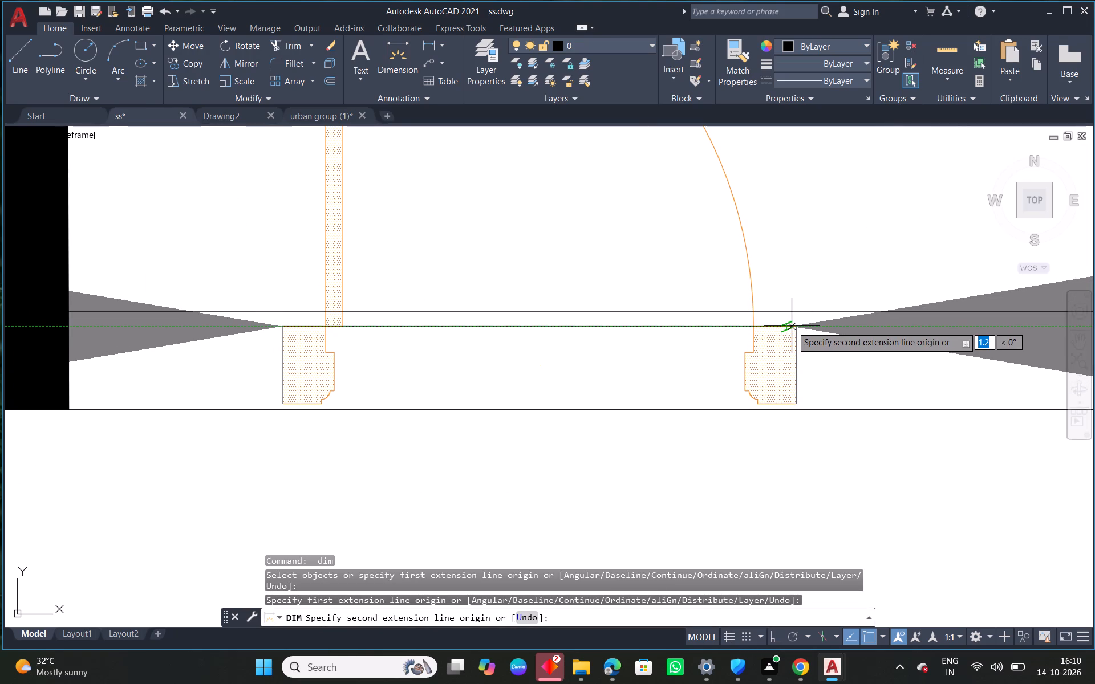
right_click(785, 327)
left_click(813, 333)
scroll(694, 384, "down", 3)
scroll(612, 389, "up", 2)
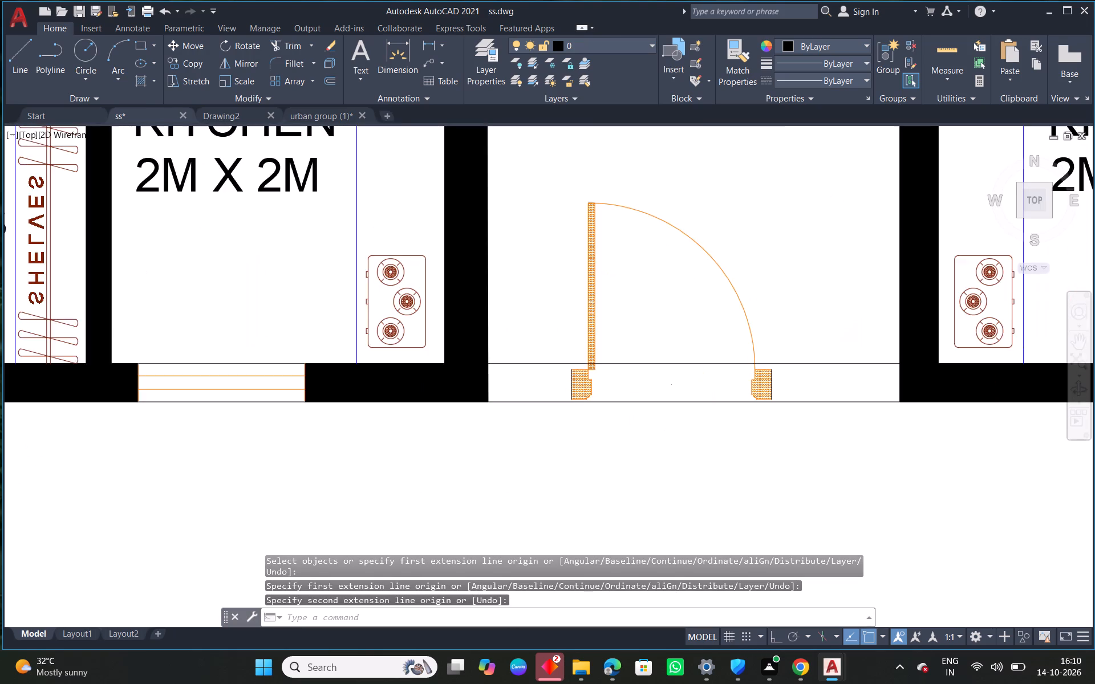
Move the corridor entrance door up into the corridor, clear of the opening's two wall lines.
scroll(370, 288, "up", 1)
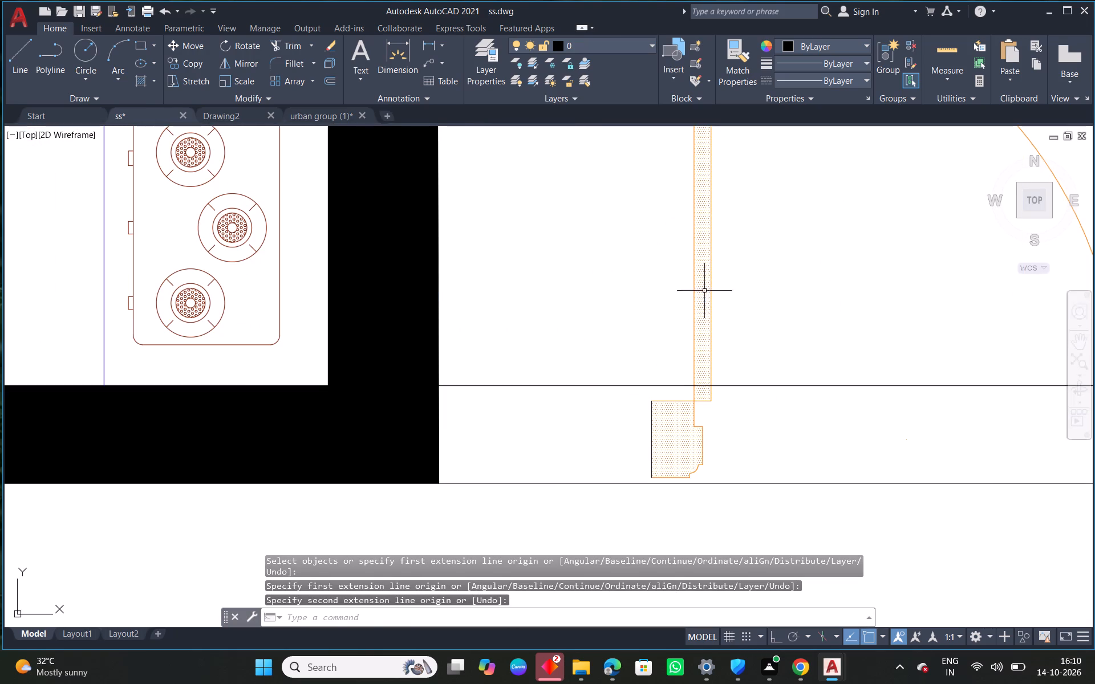
left_click(714, 290)
left_click(650, 308)
right_click(577, 199)
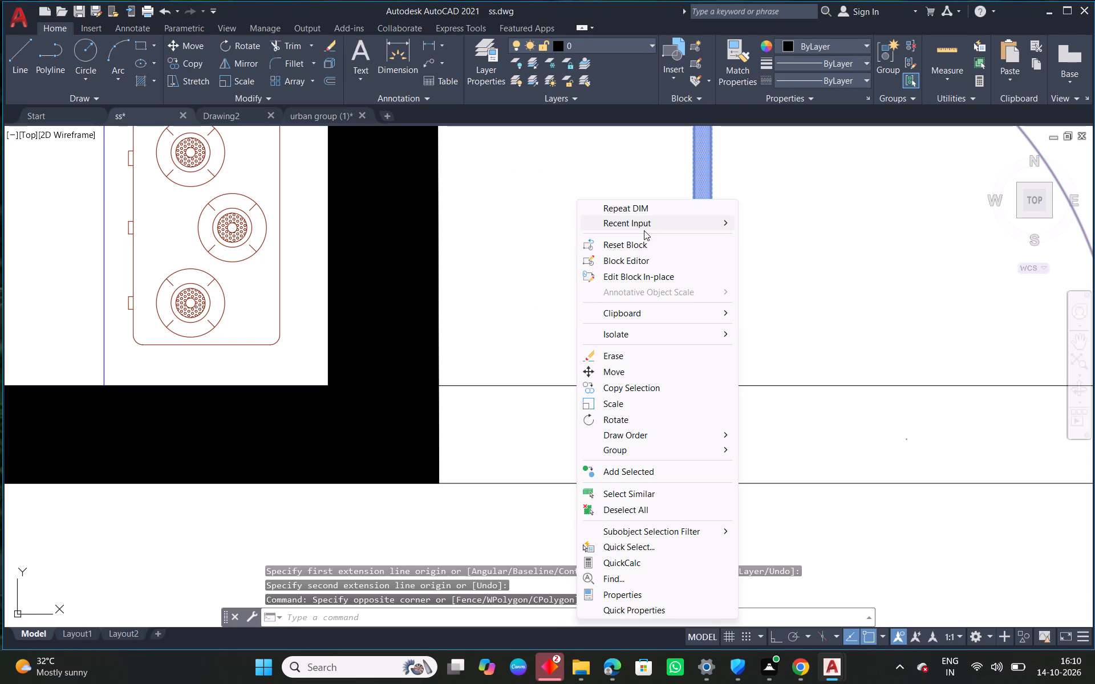
left_click(631, 374)
left_click(704, 437)
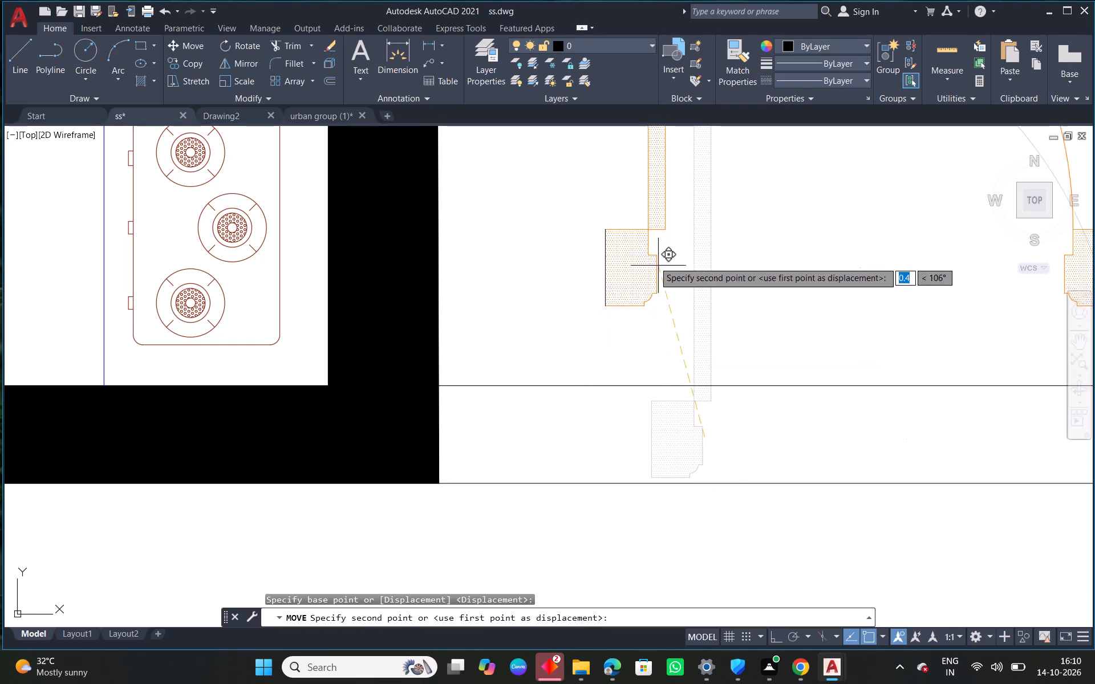
left_click(646, 246)
right_click(646, 246)
scroll(725, 283, "down", 3)
middle_click_drag(855, 291, 508, 258)
scroll(533, 259, "down", 1)
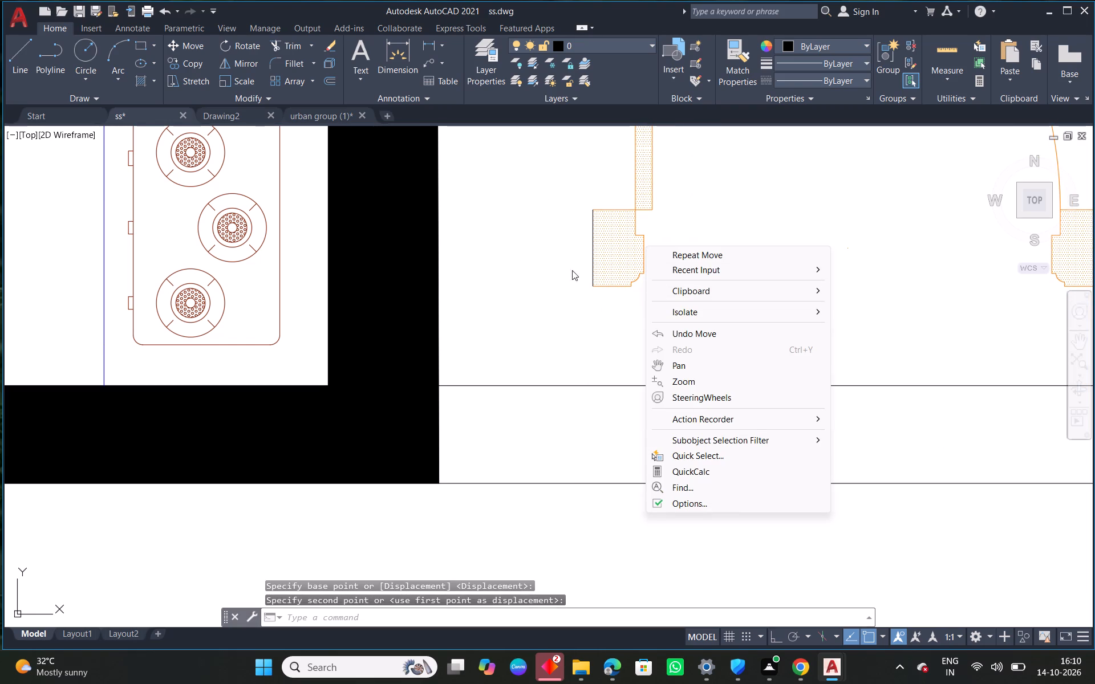
scroll(572, 270, "down", 1)
scroll(819, 276, "down", 2)
left_click(879, 289)
scroll(857, 330, "down", 2)
left_click(823, 305)
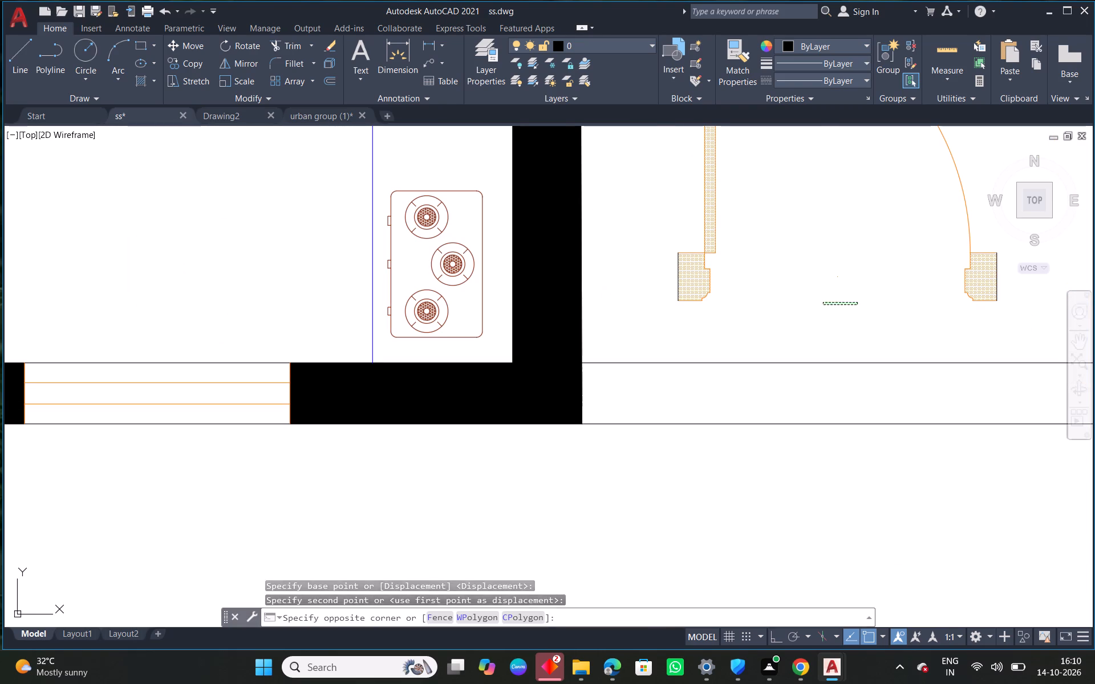
middle_click_drag(859, 319, 631, 284)
scroll(613, 287, "down", 1)
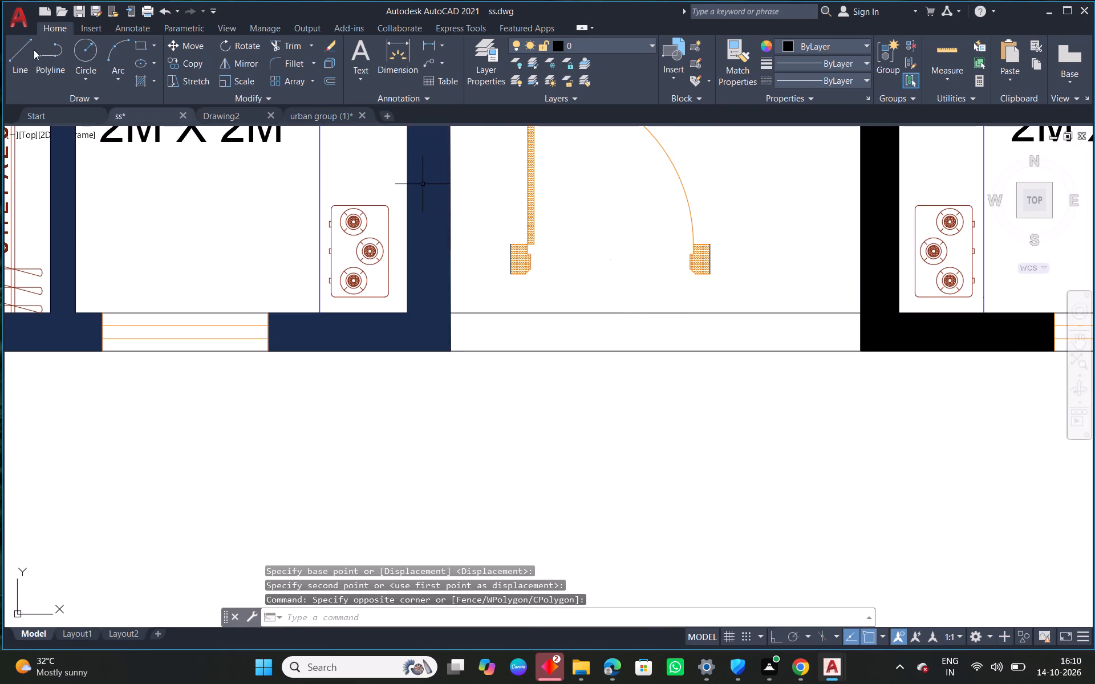
Draw a vertical centre line across the corridor opening, joining the midpoints of its two wall lines.
left_click(26, 55)
left_click(646, 349)
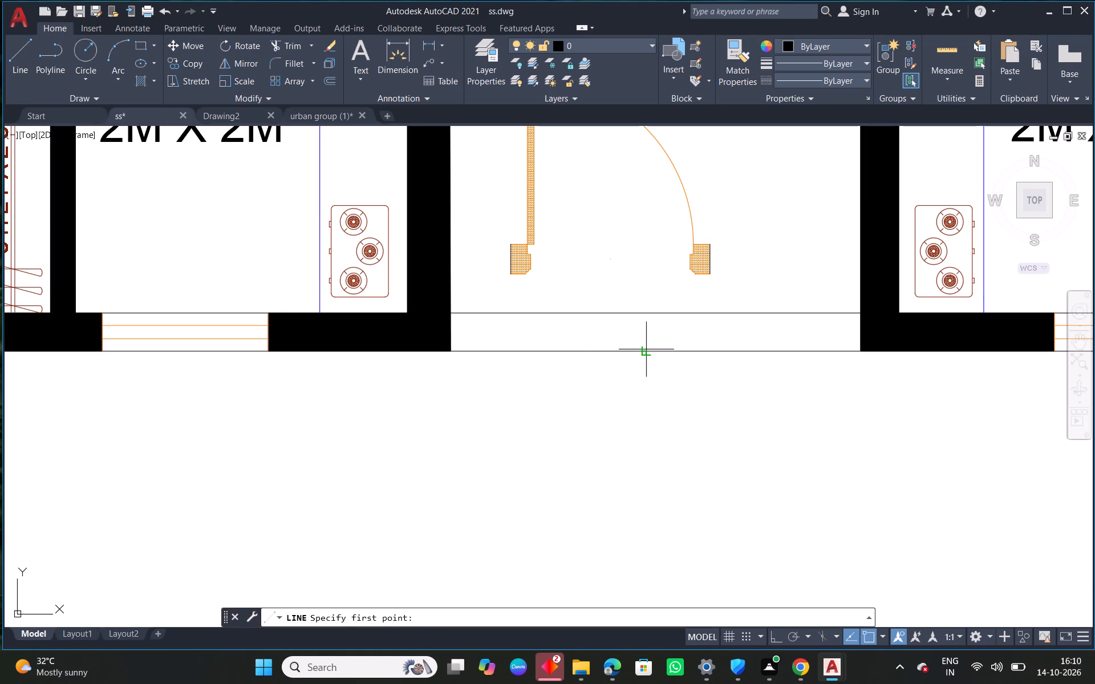
left_click(646, 313)
right_click(646, 313)
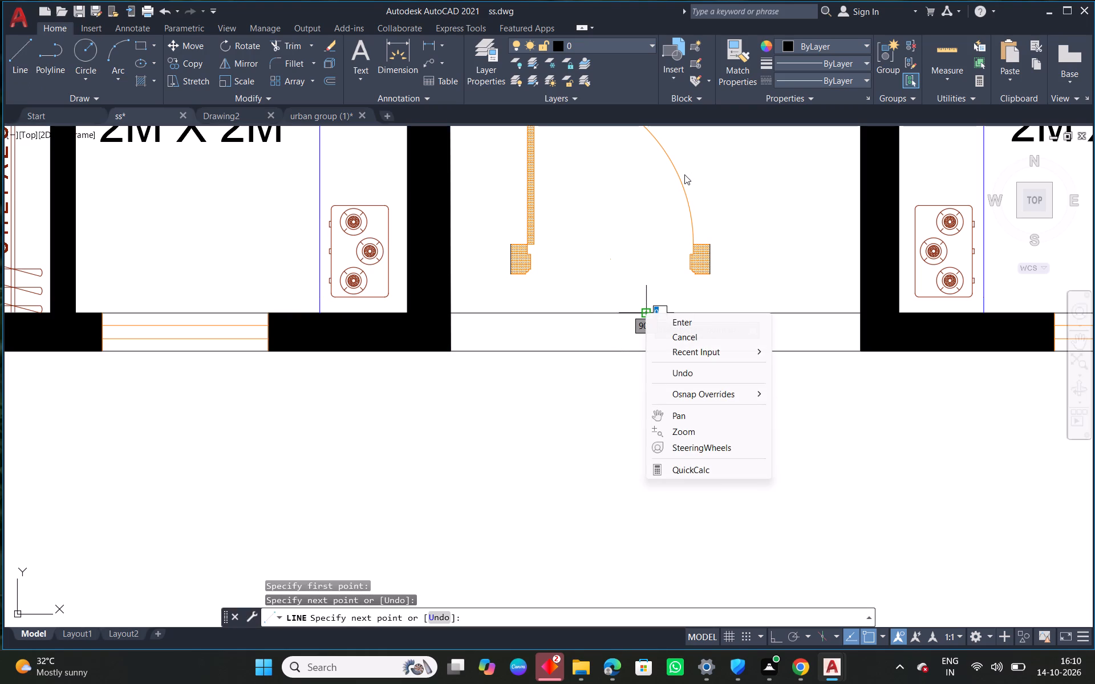
left_click(684, 323)
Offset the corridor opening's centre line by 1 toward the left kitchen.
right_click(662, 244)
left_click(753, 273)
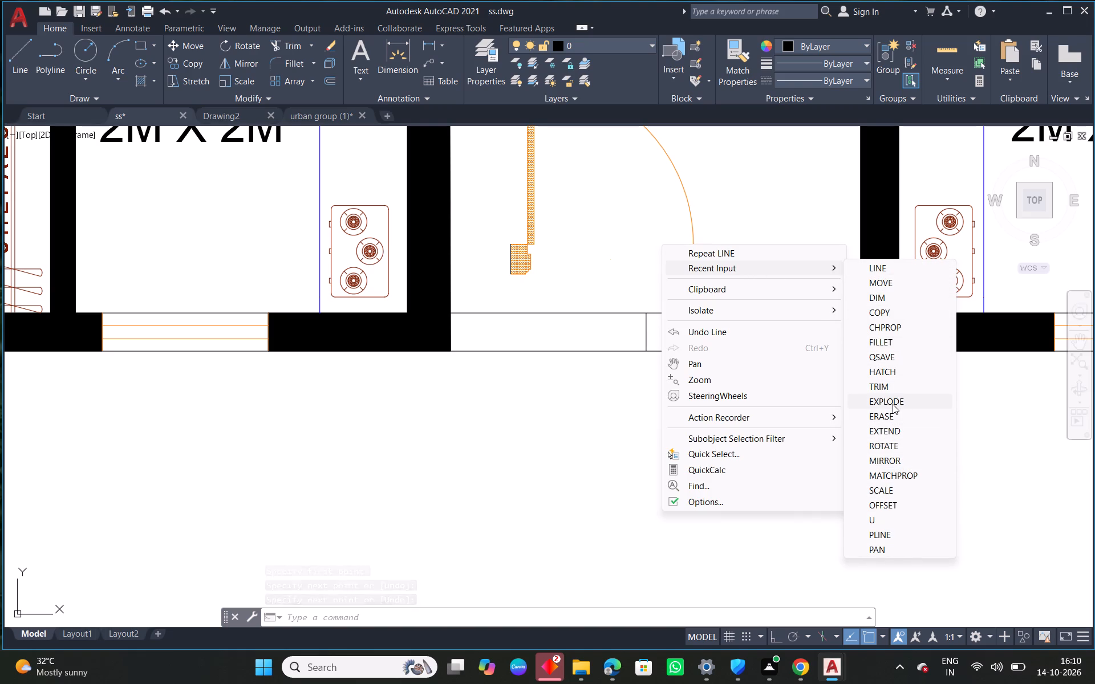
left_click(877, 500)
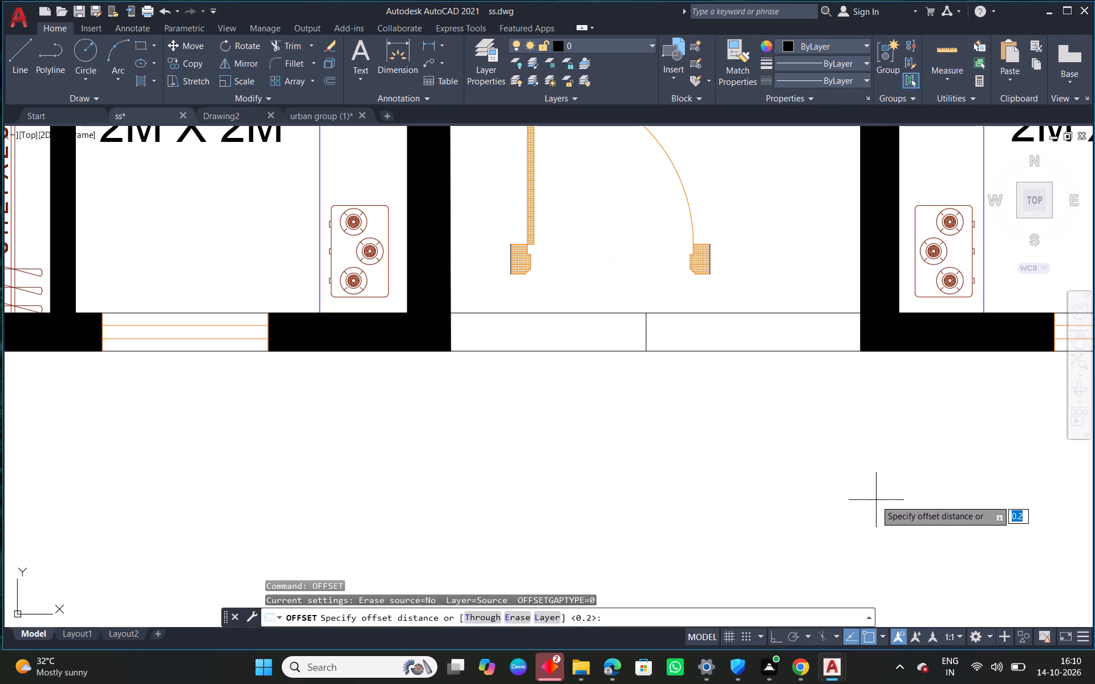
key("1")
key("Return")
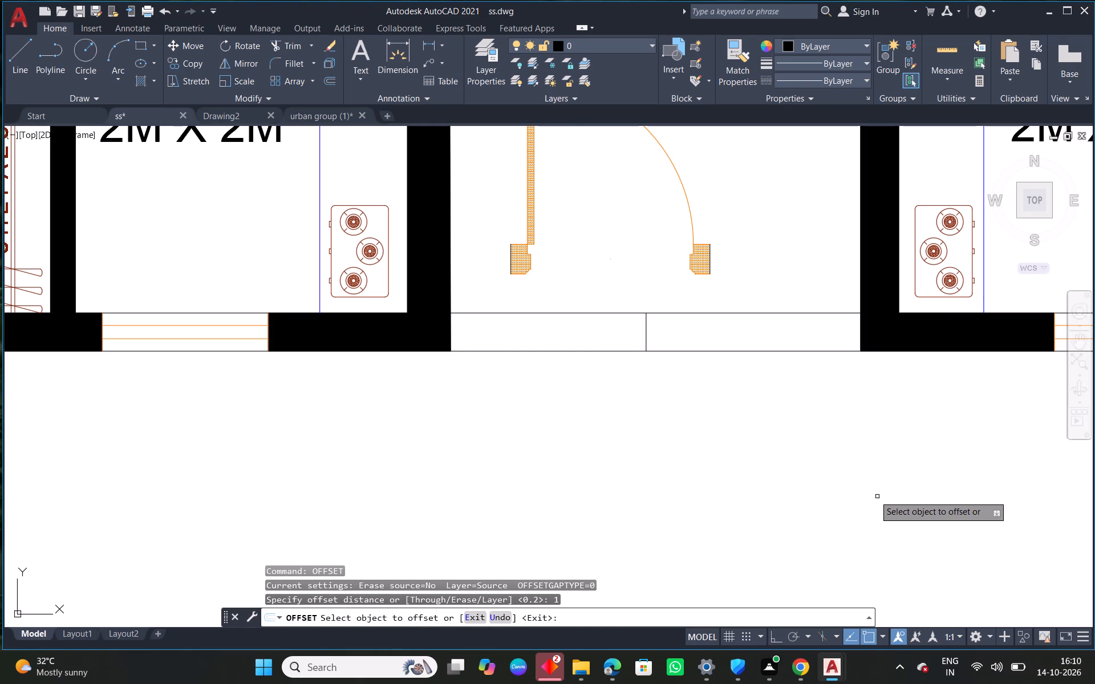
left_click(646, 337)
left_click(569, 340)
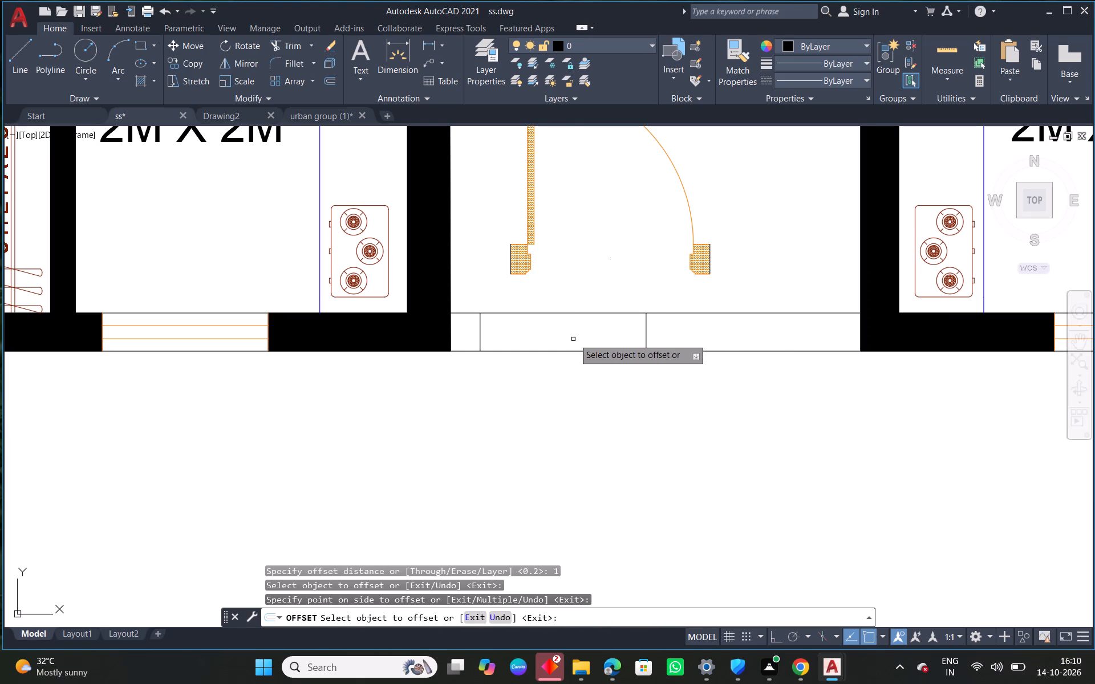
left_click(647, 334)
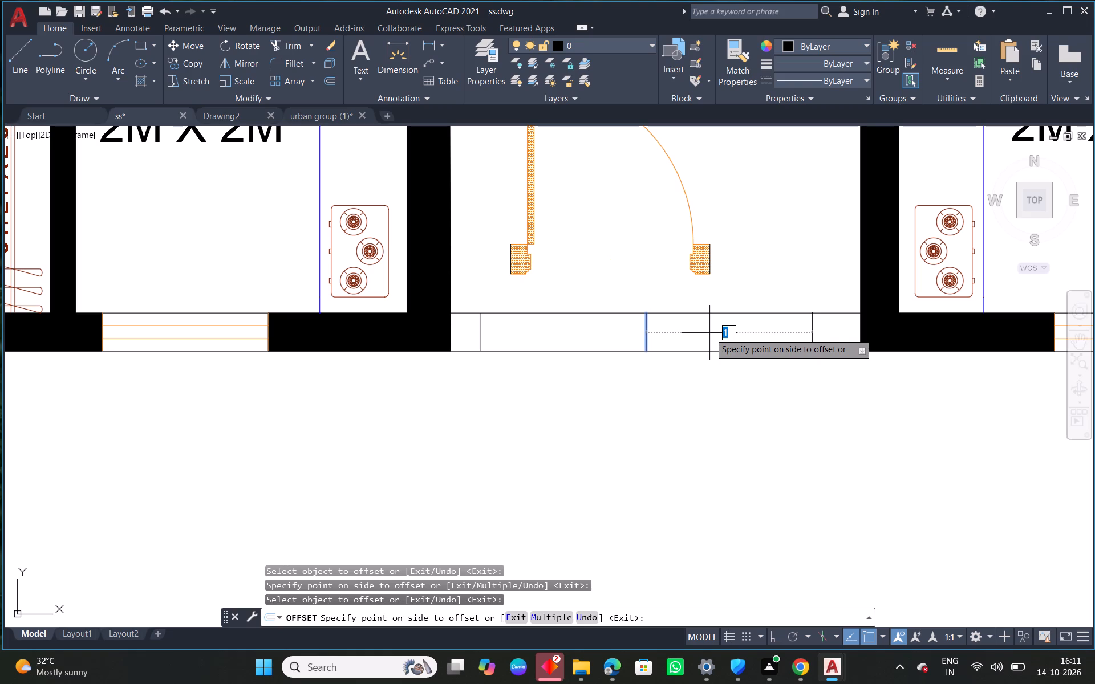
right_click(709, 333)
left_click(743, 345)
Offset the corridor opening's centre line by 0.75 to both sides.
type("O 0.75")
key("Return")
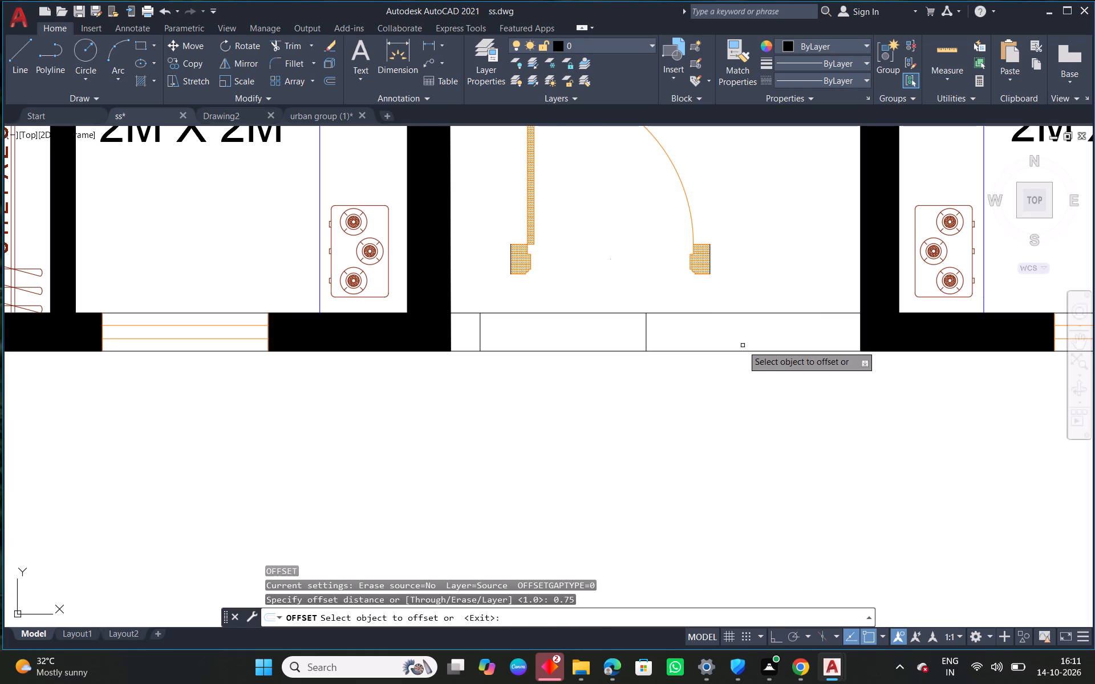
left_click(645, 331)
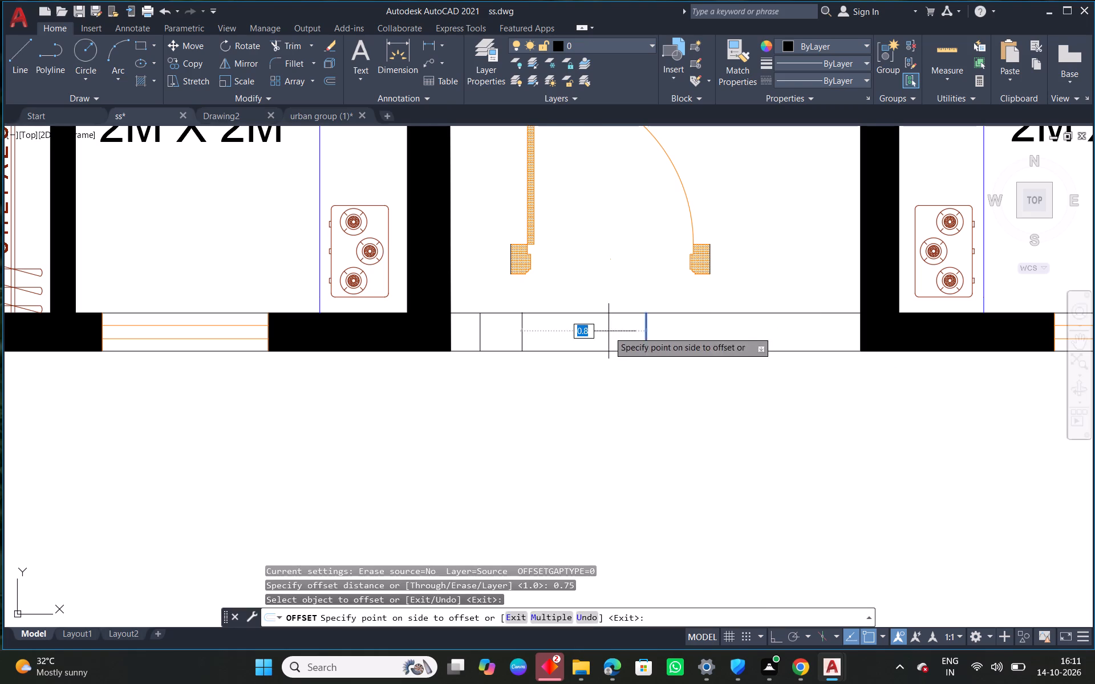
left_click(609, 331)
left_click(646, 339)
left_click(753, 345)
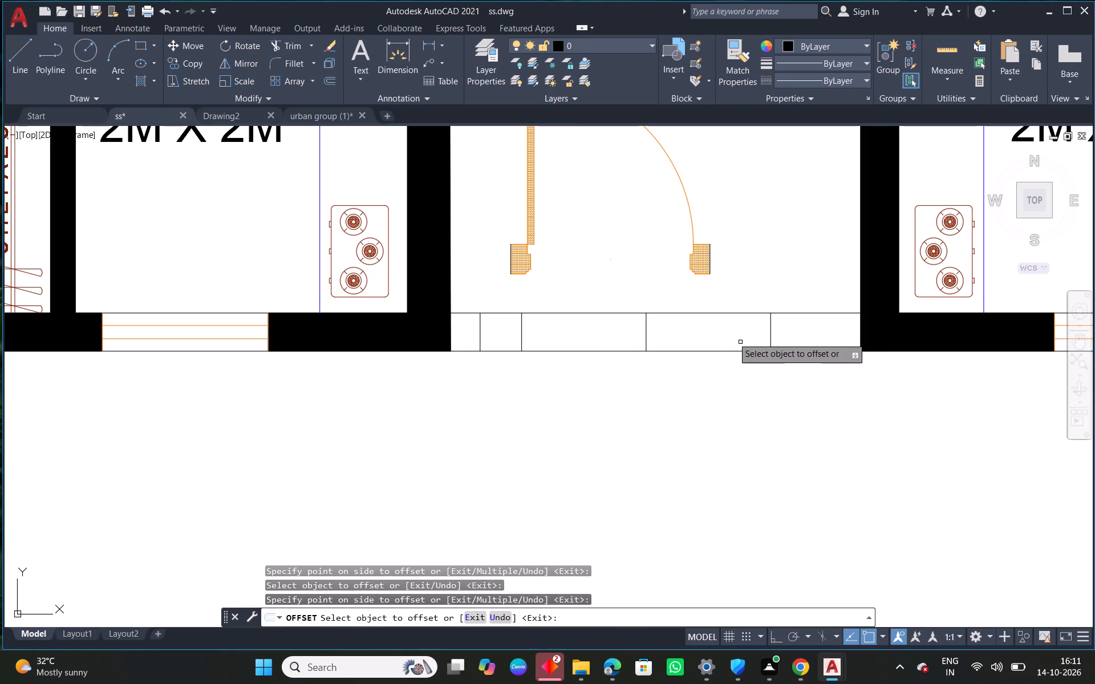
right_click(733, 337)
left_click(783, 350)
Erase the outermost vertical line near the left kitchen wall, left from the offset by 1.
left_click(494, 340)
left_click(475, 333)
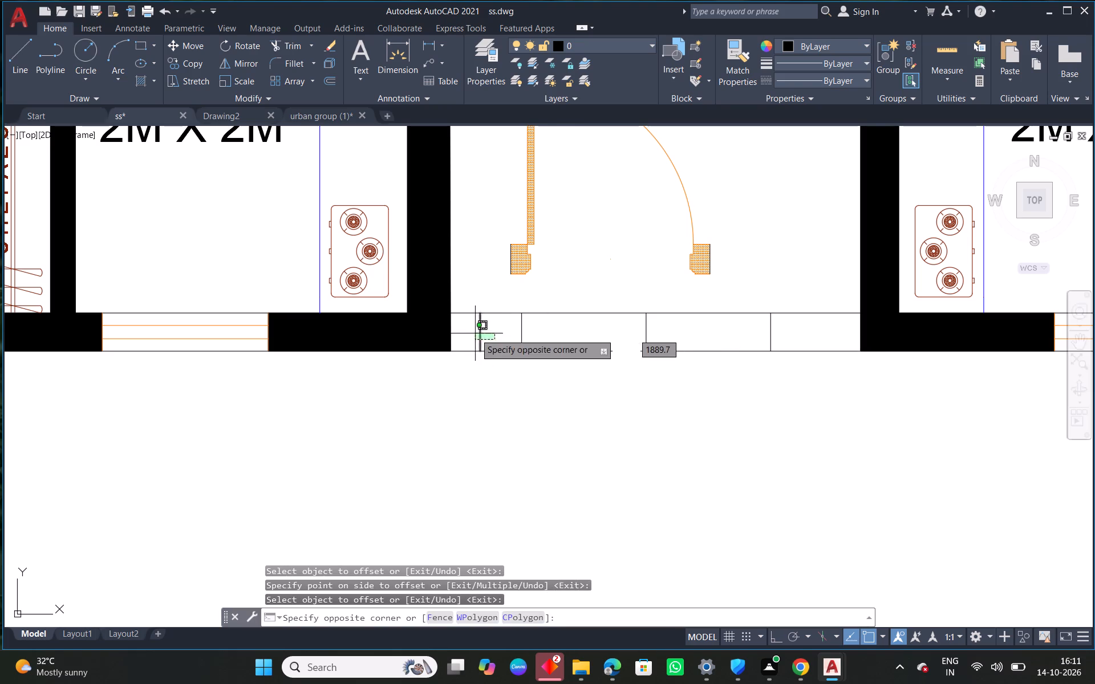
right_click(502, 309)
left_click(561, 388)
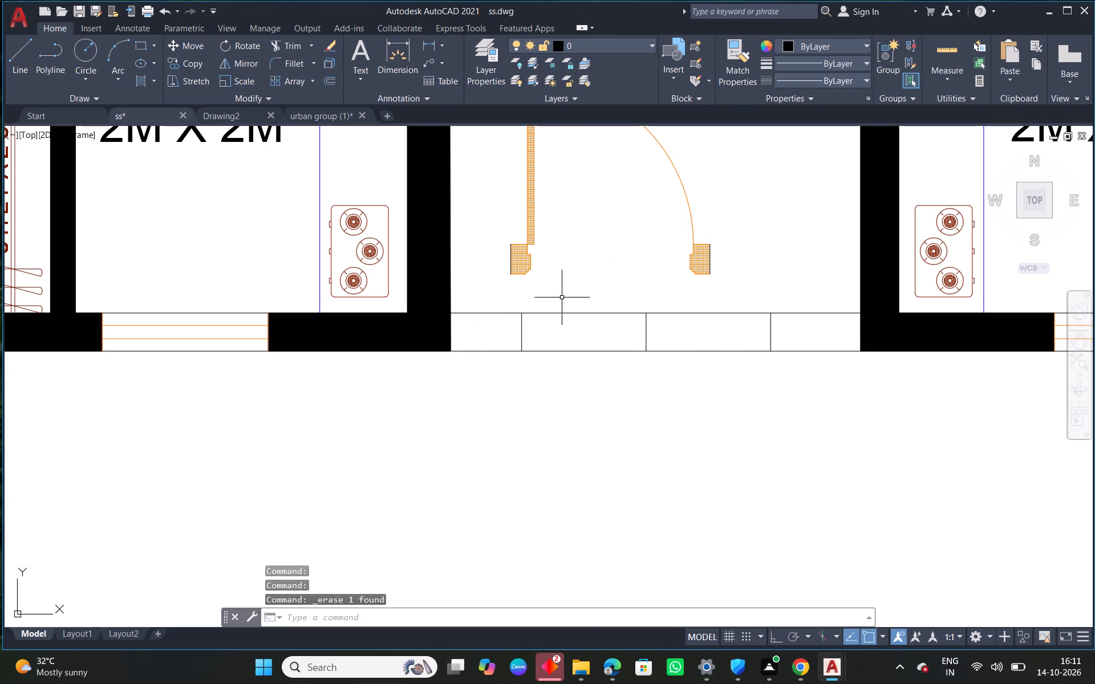
Align the corridor door, with scaling, by its lower outer jamb corners between the left offset line and the centre line, on the outer wall line.
left_click(526, 267)
right_click(523, 219)
left_click(605, 250)
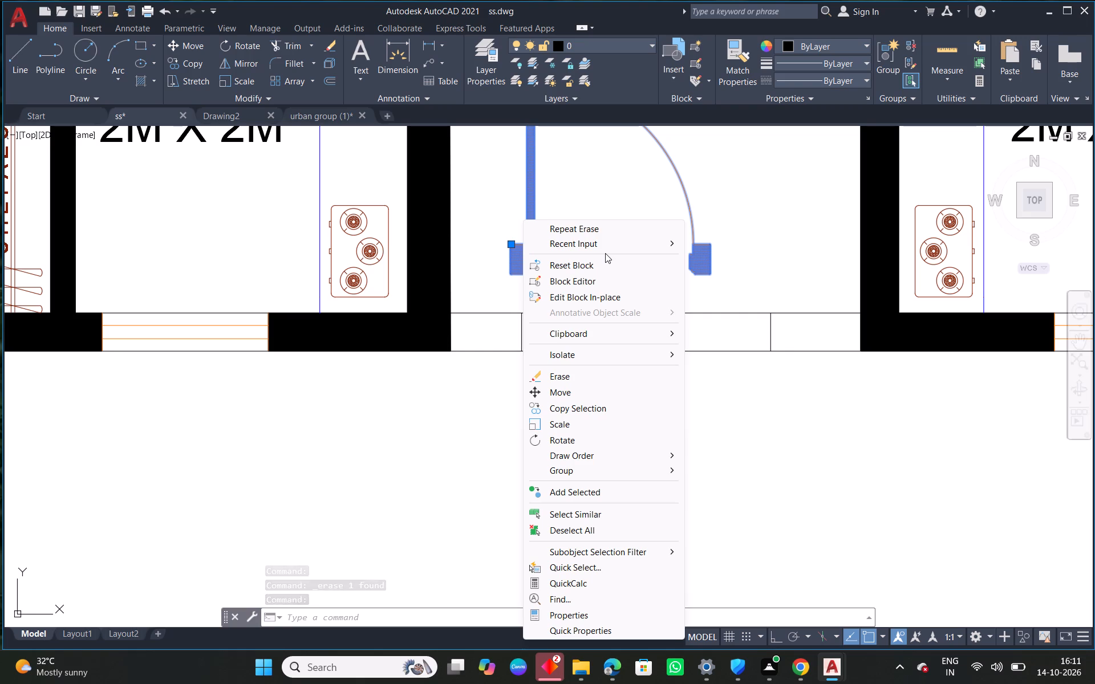
left_click(597, 247)
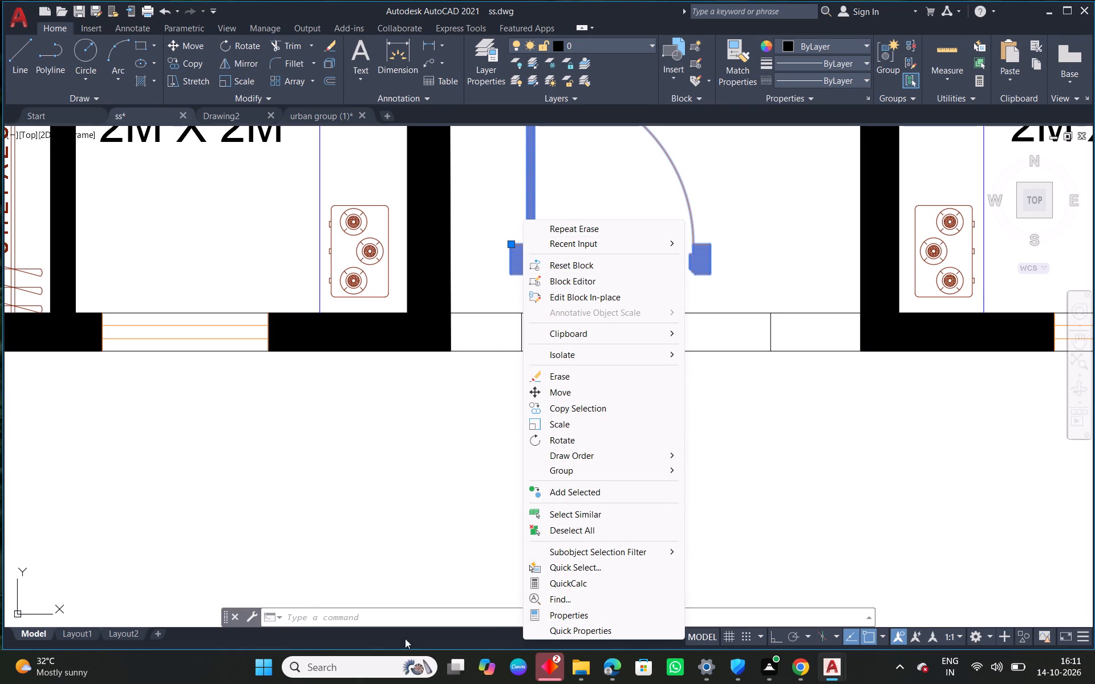
left_click(423, 625)
key("a")
key("l")
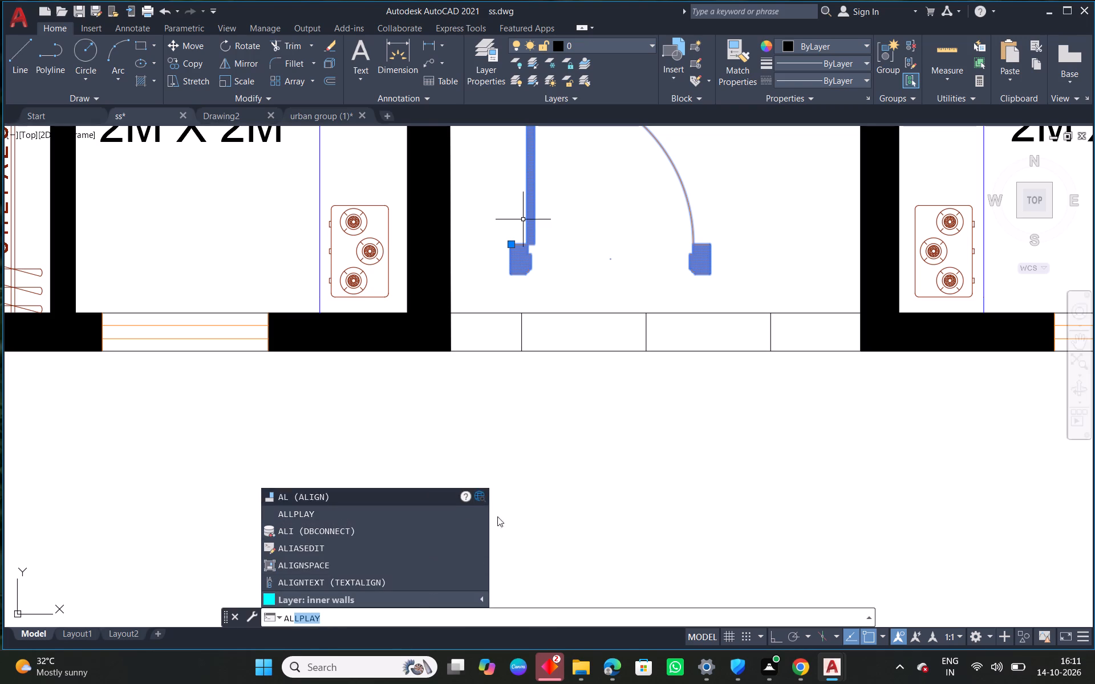
left_click(339, 496)
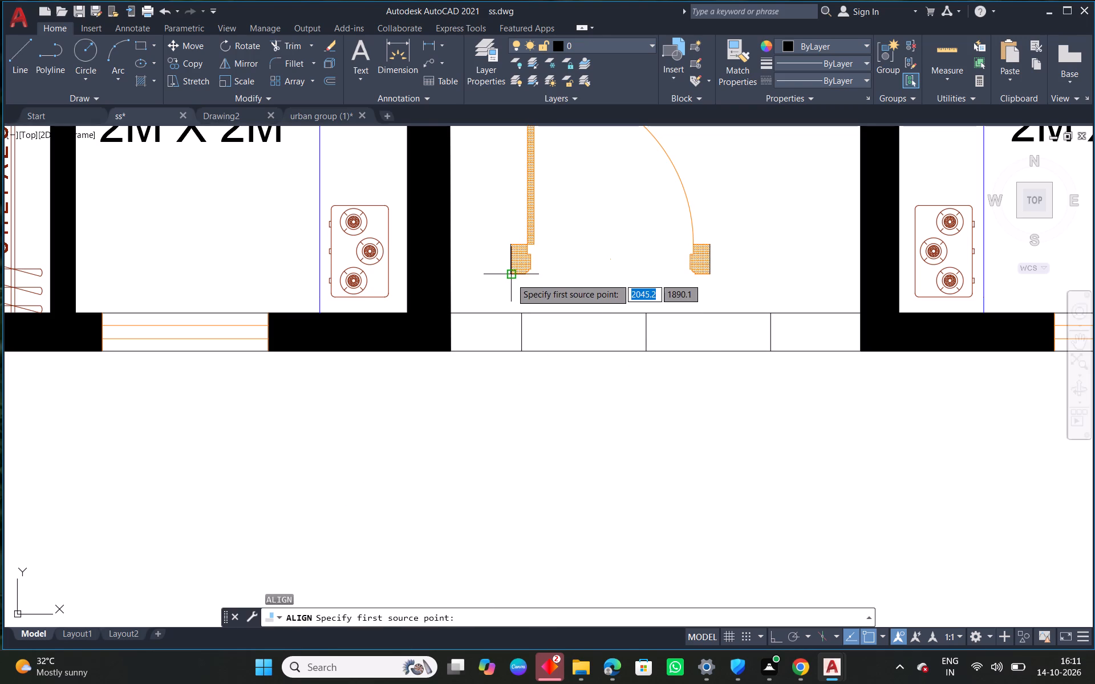
left_click(511, 277)
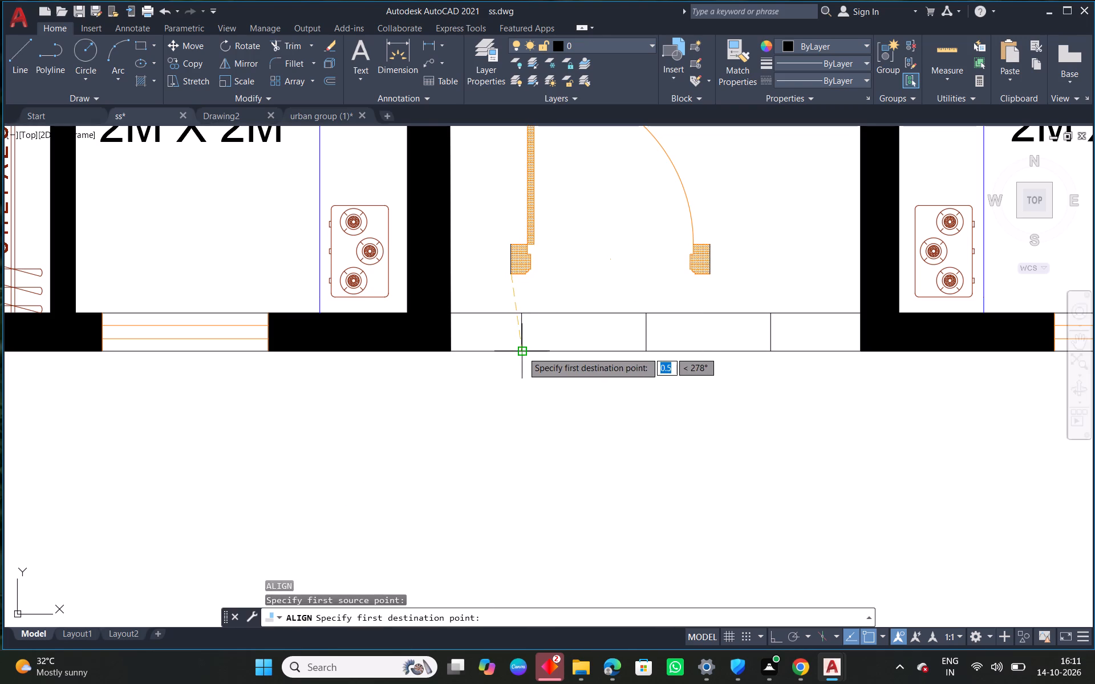
left_click(522, 352)
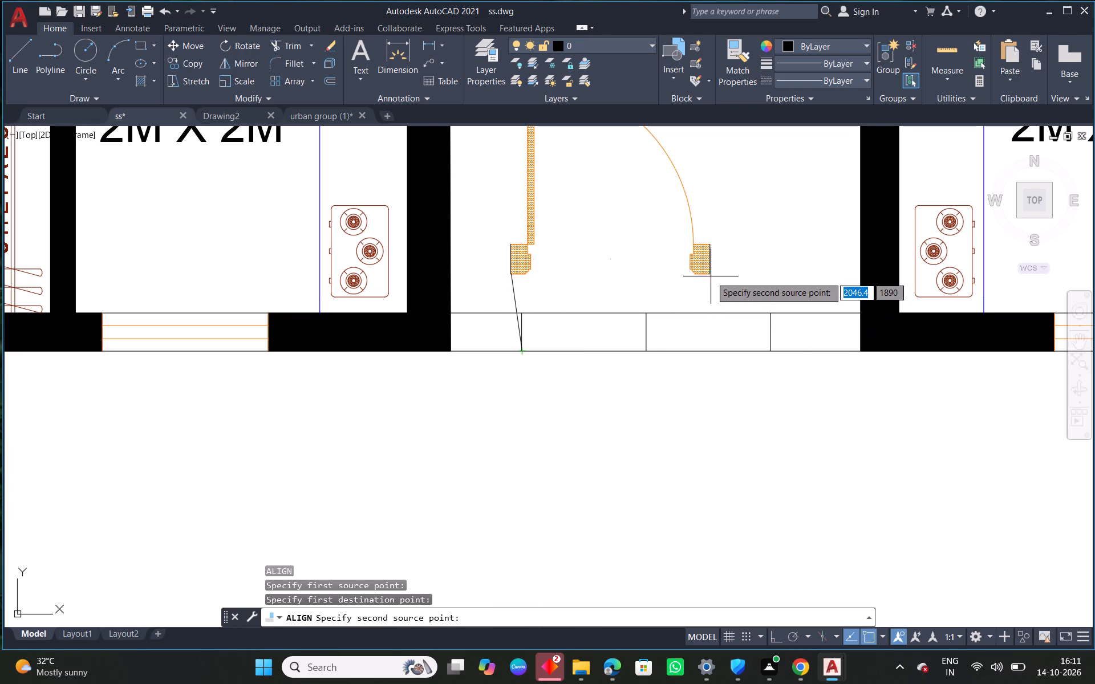
left_click(711, 276)
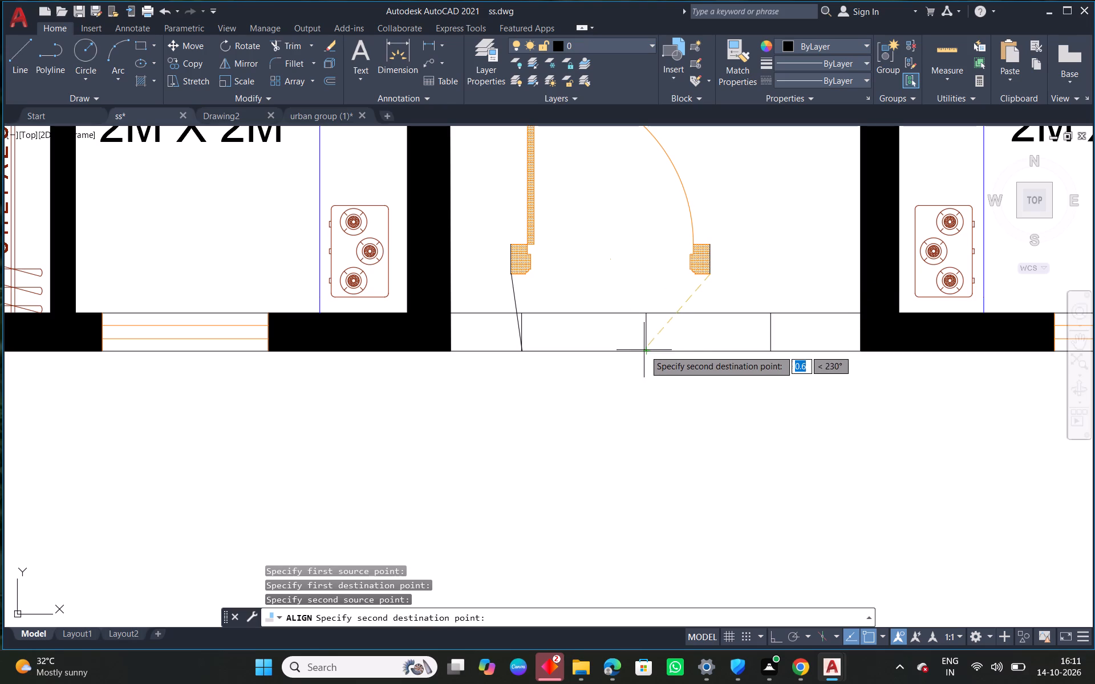
left_click(646, 349)
right_click(646, 349)
left_click_drag(682, 378, 646, 349)
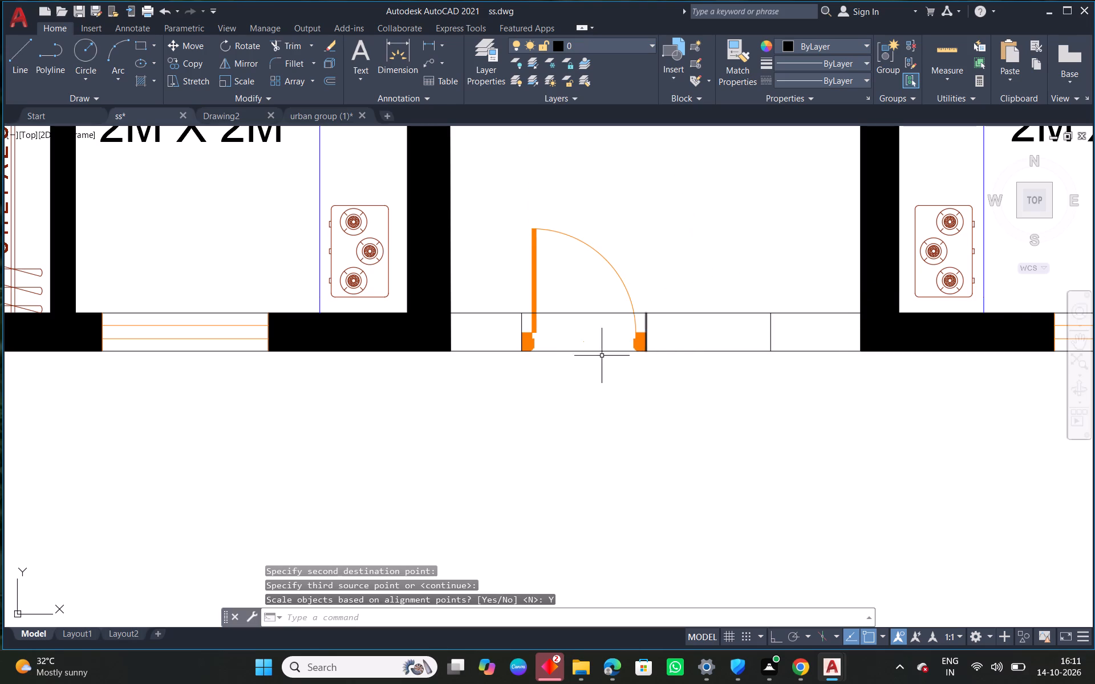
Mirror the corridor door about the opening's centre line at its inner jamb, keeping the source, to form a double-leaf door.
scroll(585, 345, "up", 1)
left_click(501, 329)
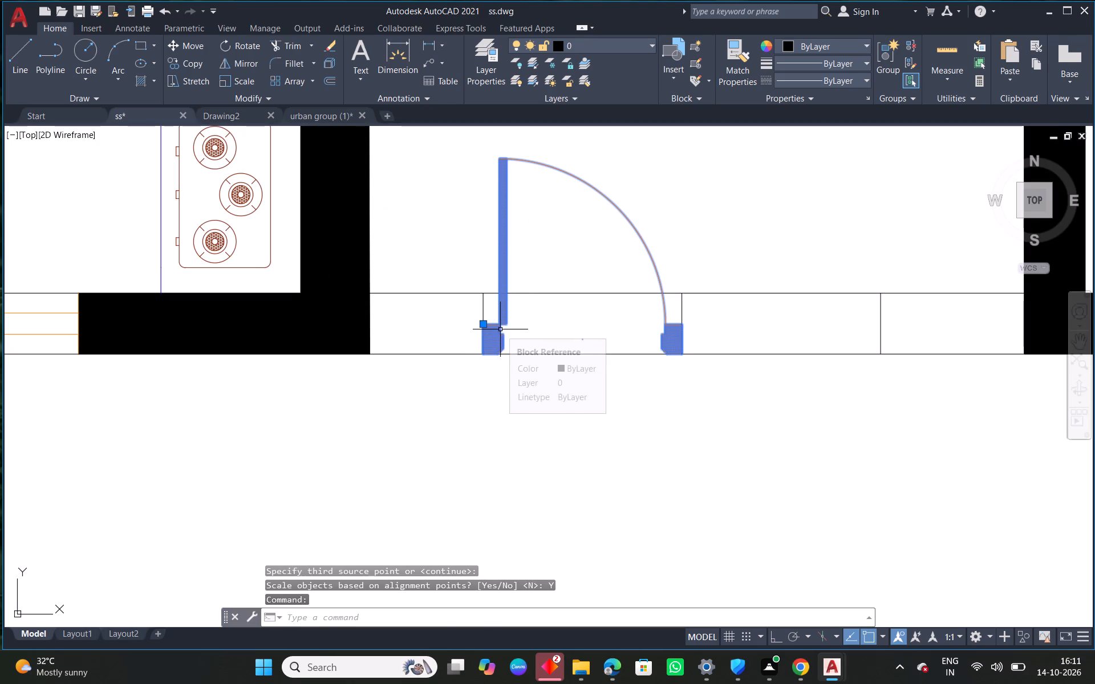
type("MI")
key("space")
scroll(654, 364, "up", 1)
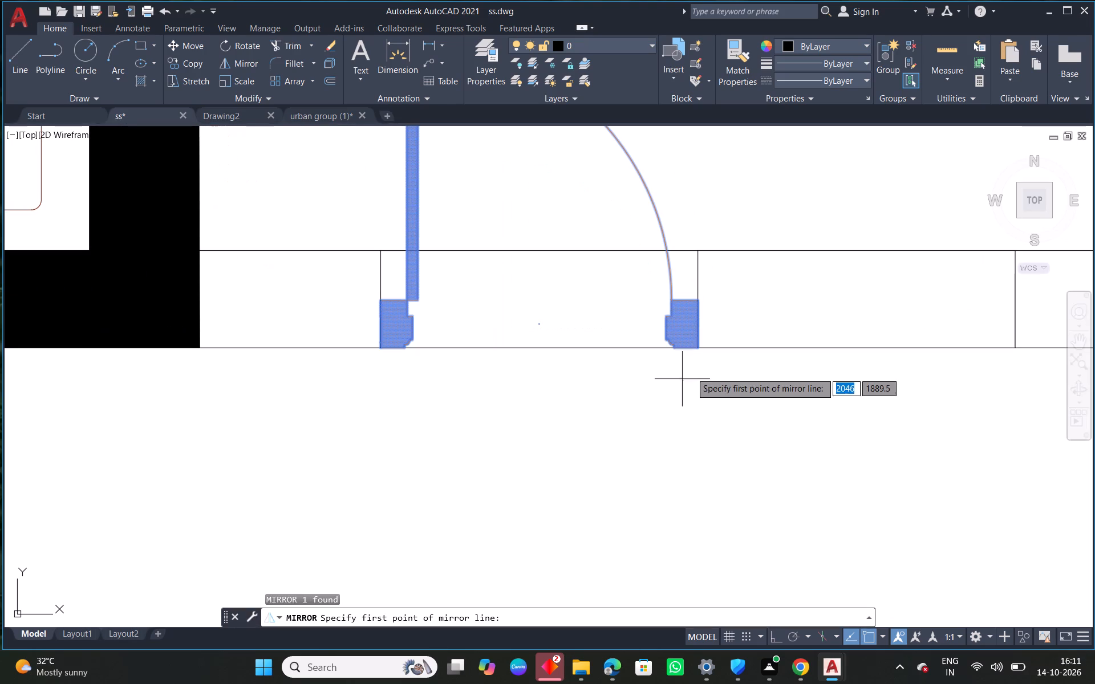
left_click(700, 349)
left_click(701, 299)
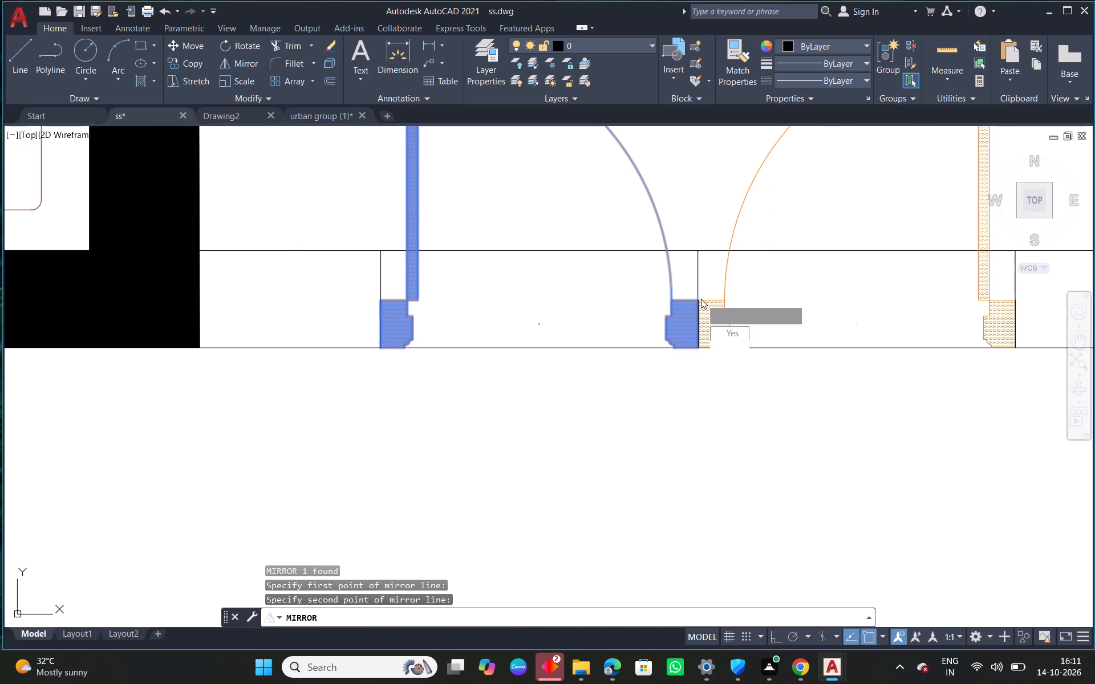
right_click(701, 299)
left_click(733, 315)
Trim the inner and outer wall lines where they cross both leaves of the entrance door.
scroll(701, 380, "down", 3)
middle_click_drag(746, 390, 691, 380)
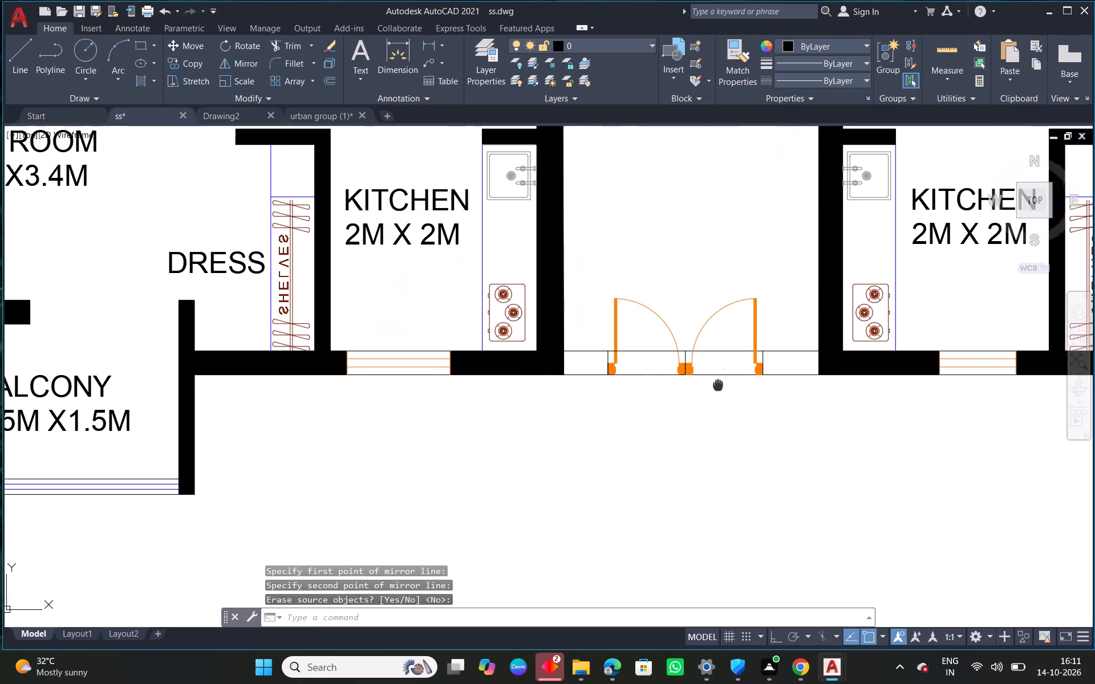
middle_click_drag(691, 380, 663, 378)
type("TR")
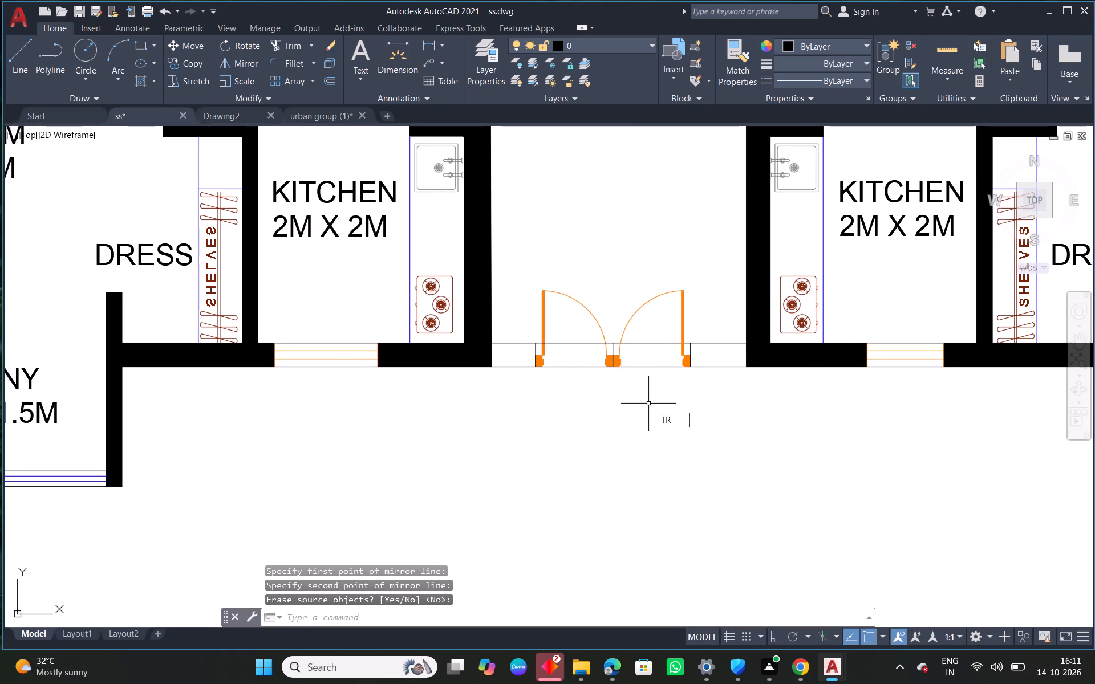
key("space")
key("space")
scroll(574, 336, "up", 1)
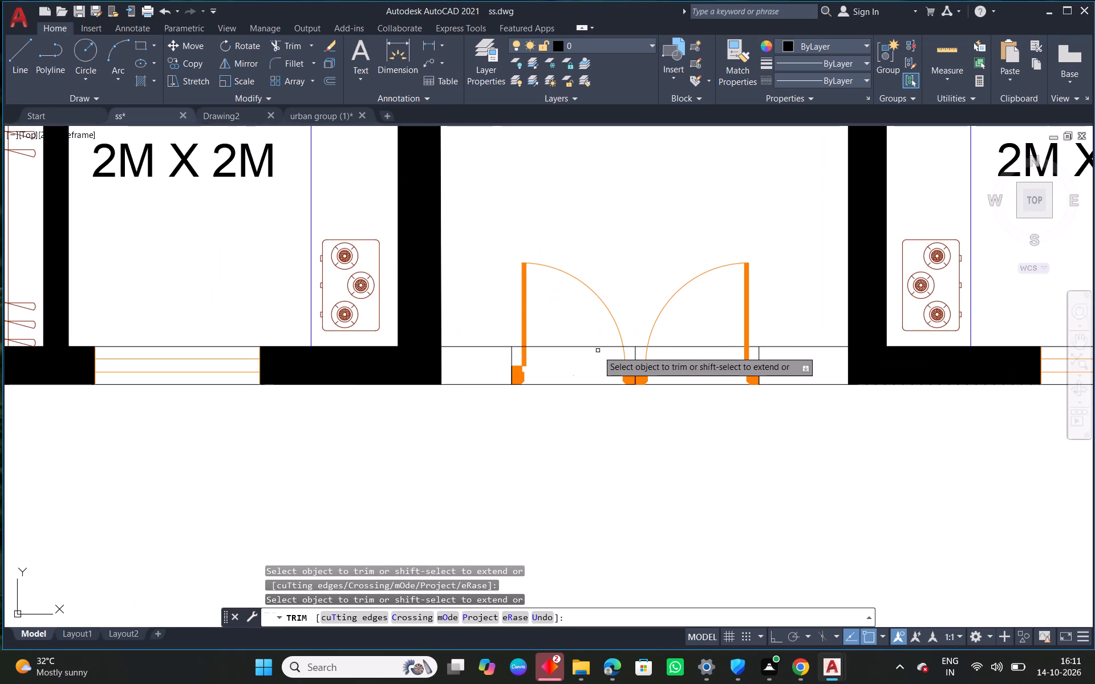
left_click_drag(585, 336, 582, 410)
left_click_drag(683, 405, 704, 322)
right_click(704, 322)
left_click(755, 333)
Fillet the inner wall line with the outer jamb lines on both sides of the double door, using radius 0.
middle_click_drag(782, 363, 594, 313)
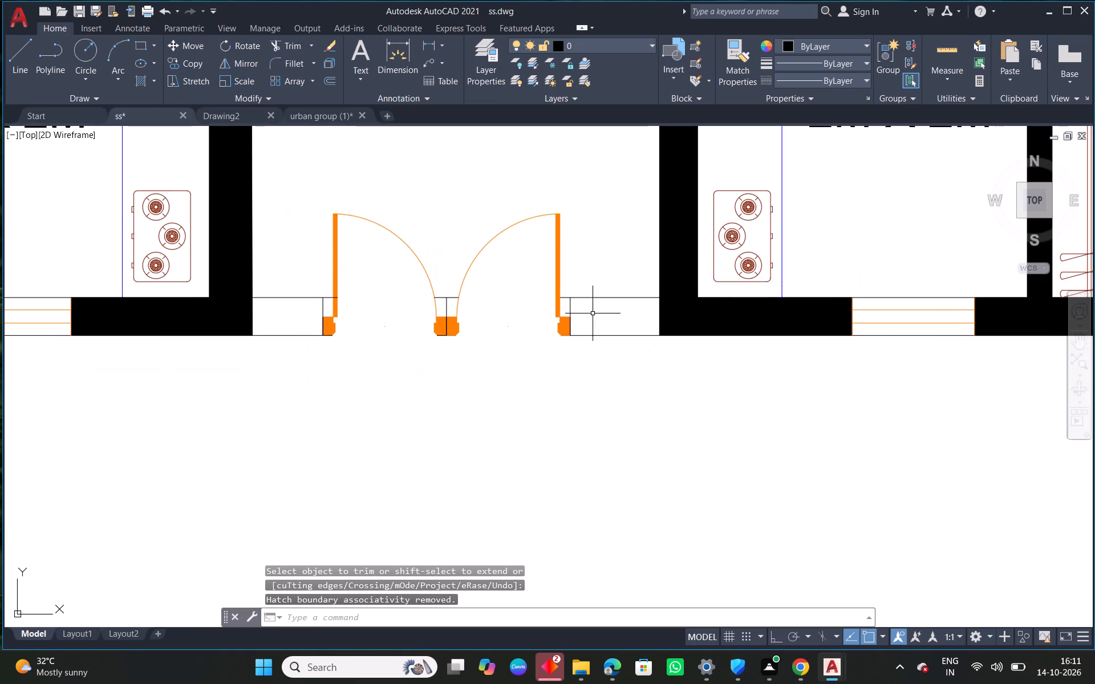
type("F")
key("space")
scroll(581, 300, "up", 1)
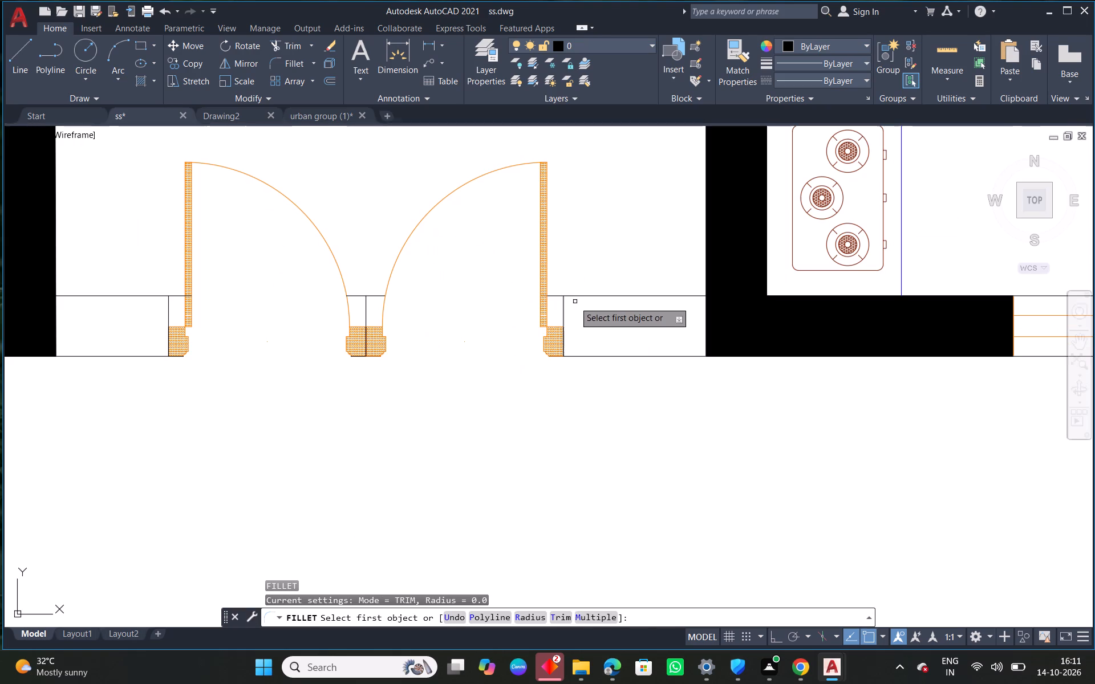
left_click(563, 317)
left_click(584, 295)
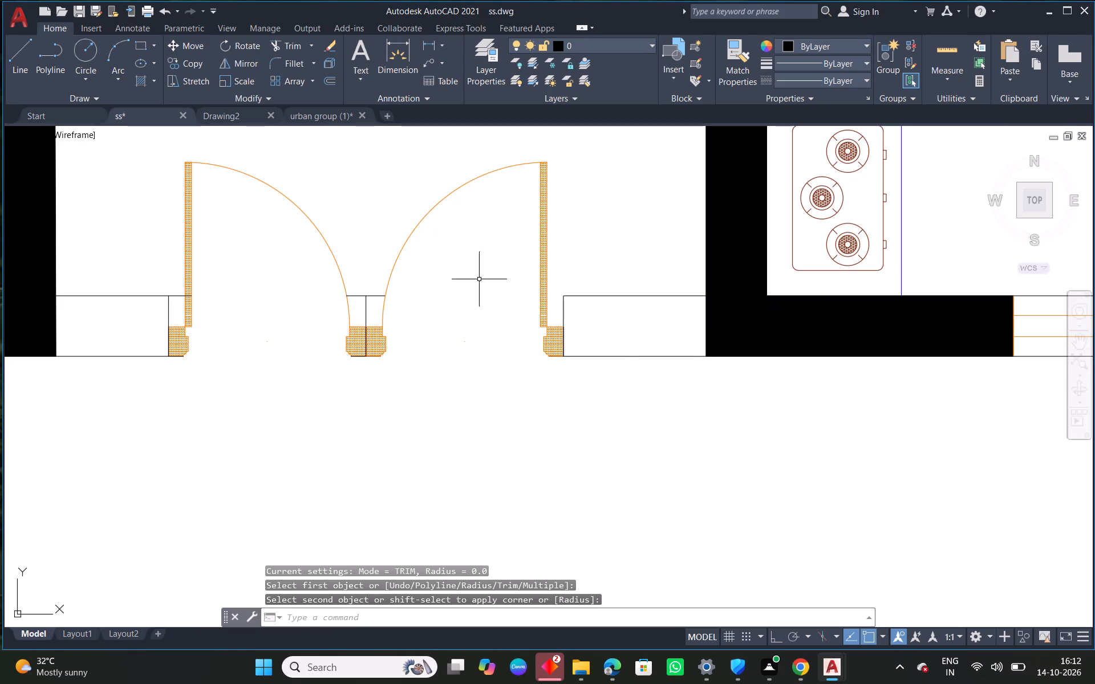
right_click(447, 270)
left_click(516, 280)
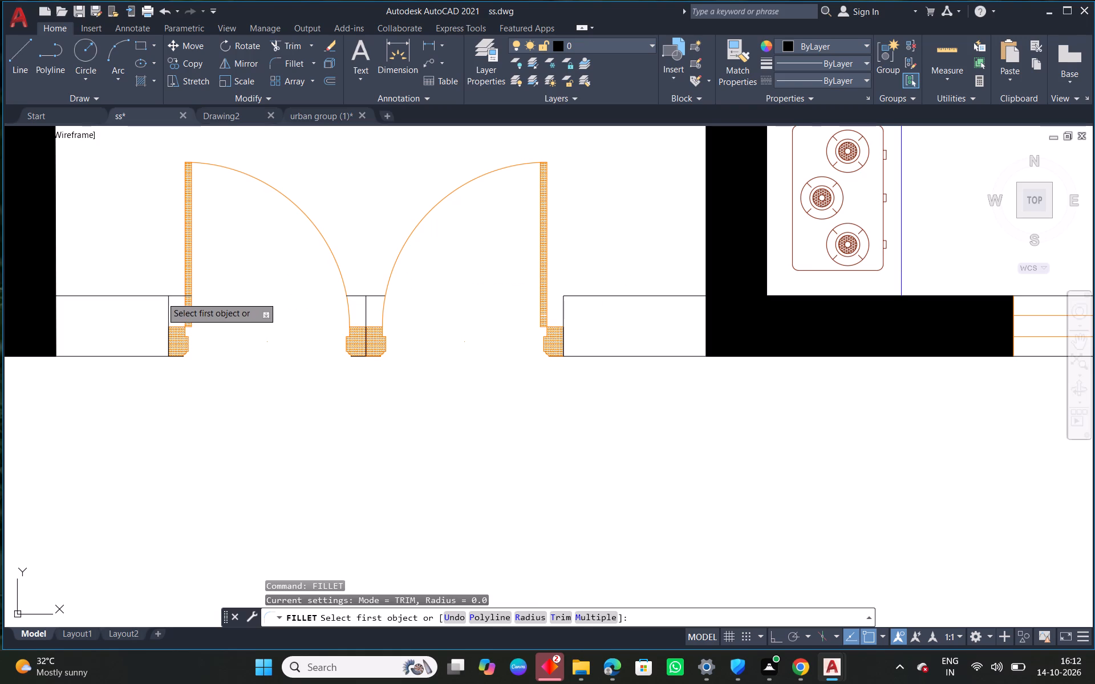
left_click(161, 297)
left_click(168, 307)
Erase the leftover inner wall line stub and the centre line between the two door leaves.
scroll(422, 293, "up", 1)
left_click_drag(343, 286, 334, 303)
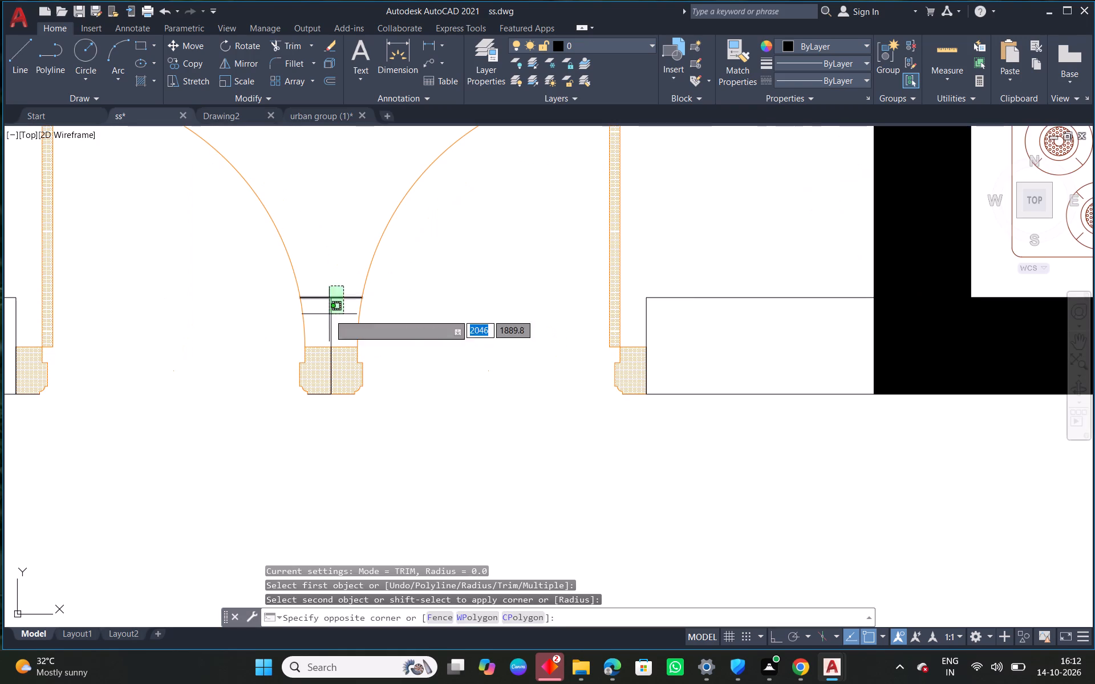
left_click(329, 314)
key("Delete")
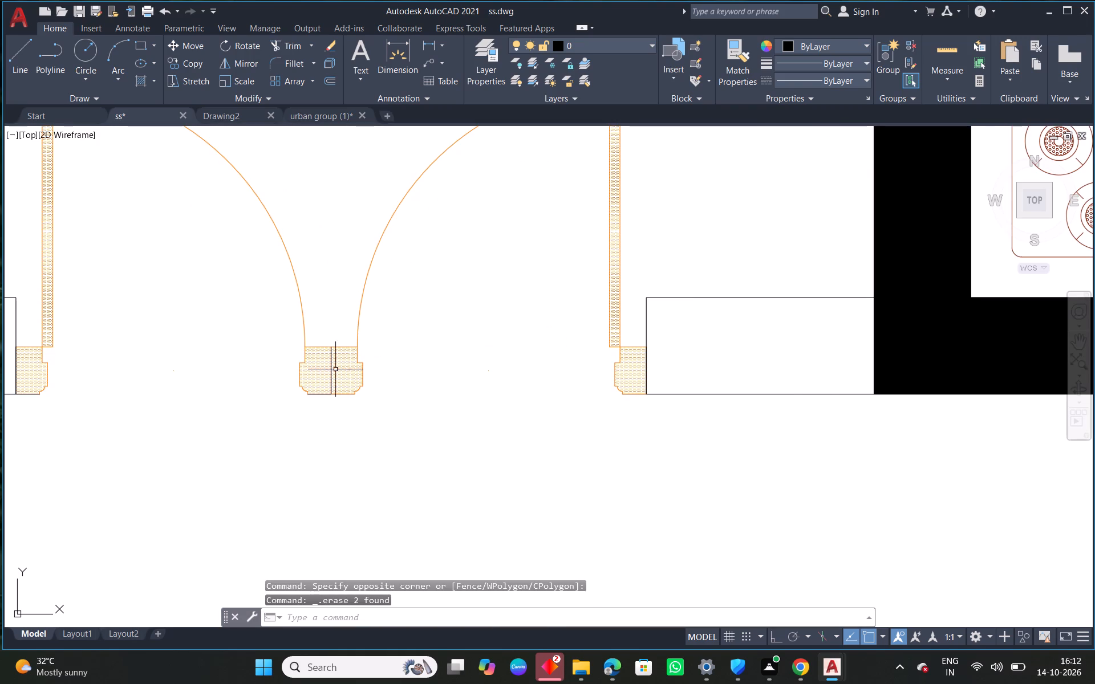
Move both door leaves up about 0.2, clear of the outer wall line.
scroll(334, 404, "up", 1)
left_click_drag(396, 336, 372, 341)
left_click(288, 354)
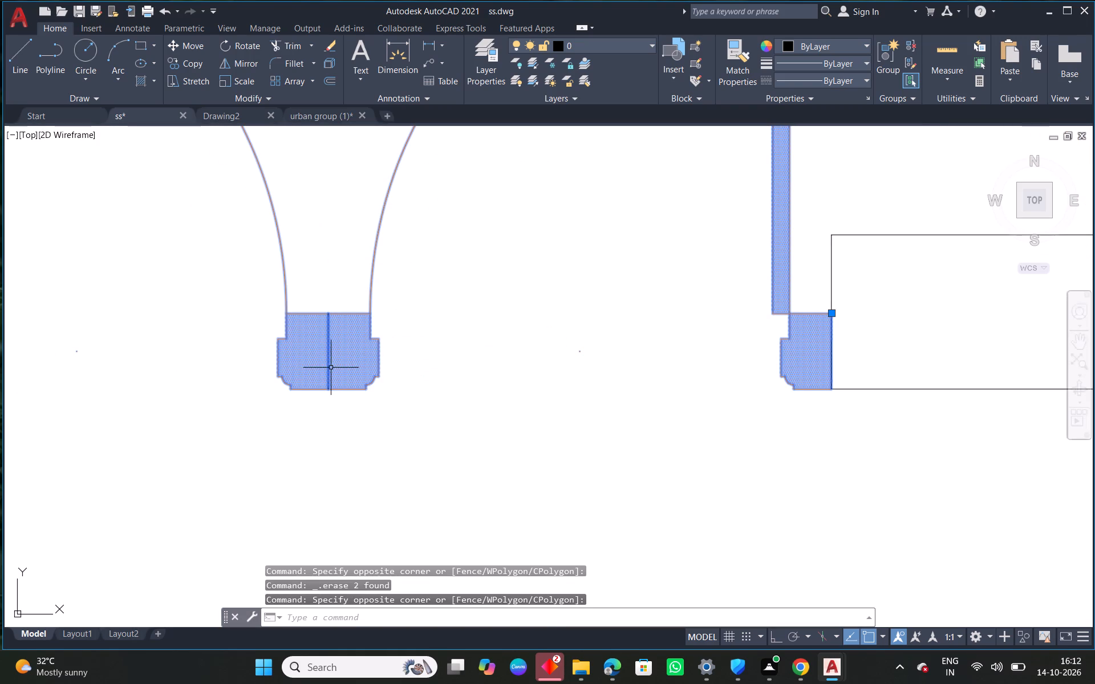
type("M")
key("space")
left_click_drag(444, 397, 443, 373)
left_click(440, 260)
key("Escape")
Erase the short leftover piece of outer wall line below the double door's middle jambs.
left_click_drag(394, 352, 348, 385)
left_click(313, 405)
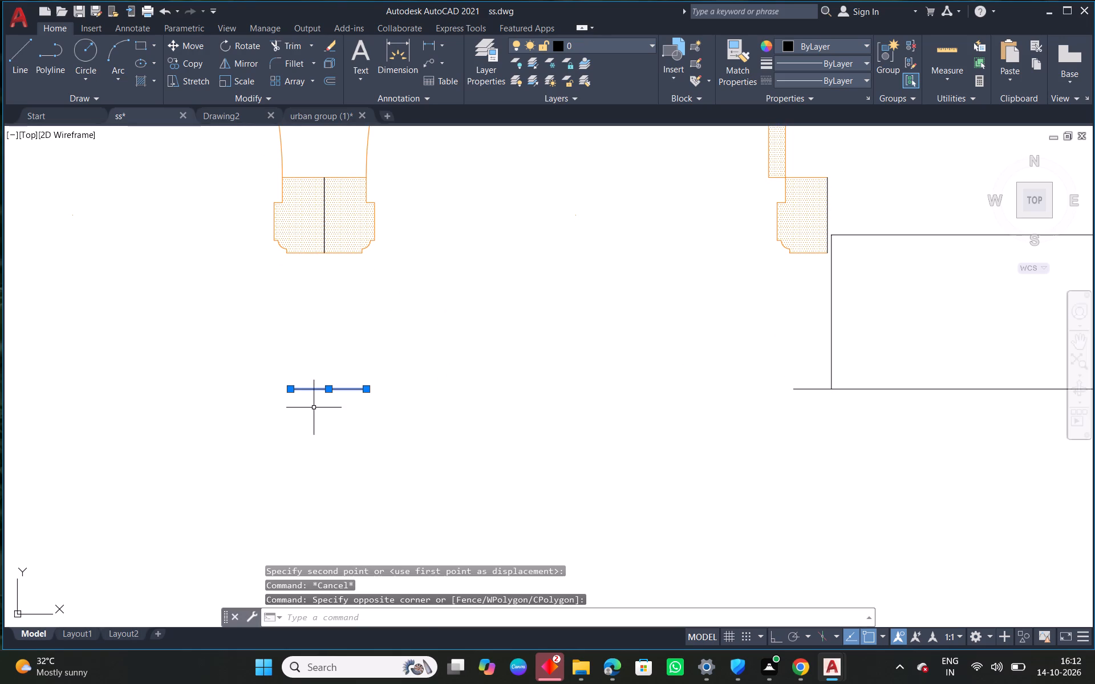
key("Delete")
Fillet the outer wall line with the jamb lines on both sides of the door opening, using radius 0.
scroll(450, 370, "down", 2)
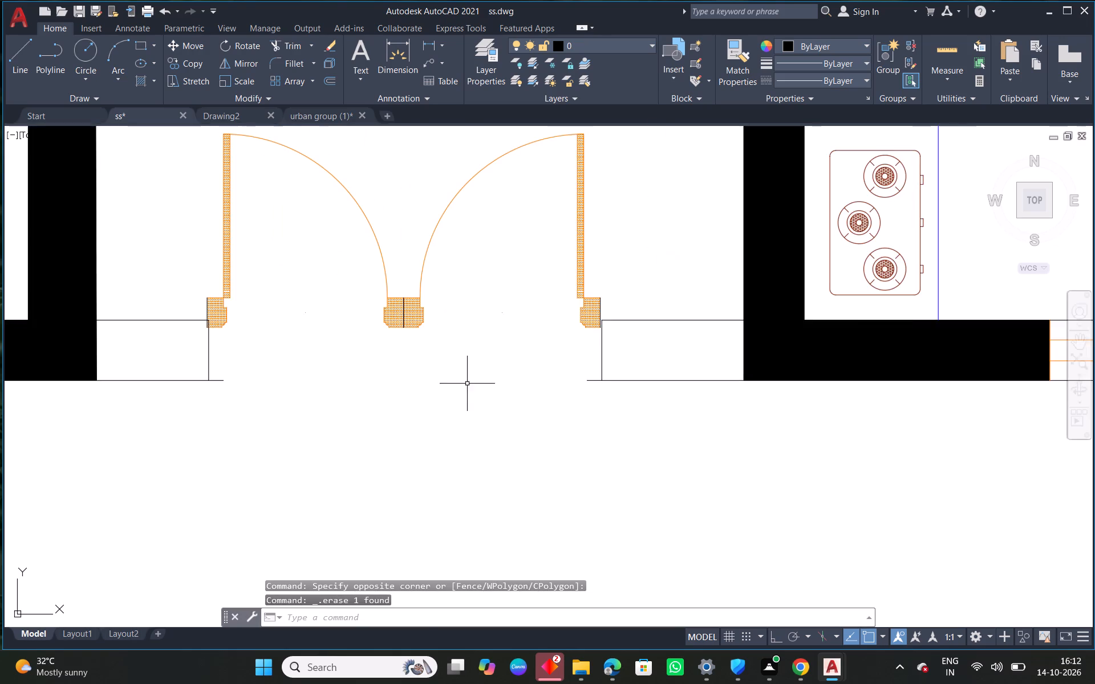
middle_click_drag(486, 387, 525, 384)
key("f")
key("space")
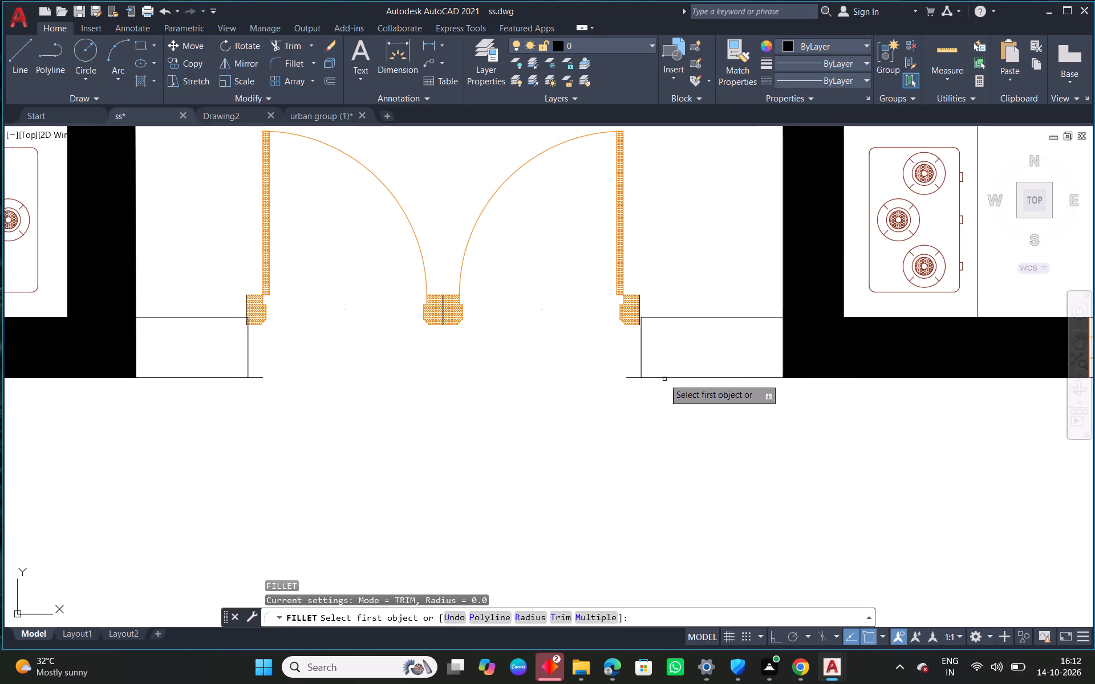
left_click(655, 377)
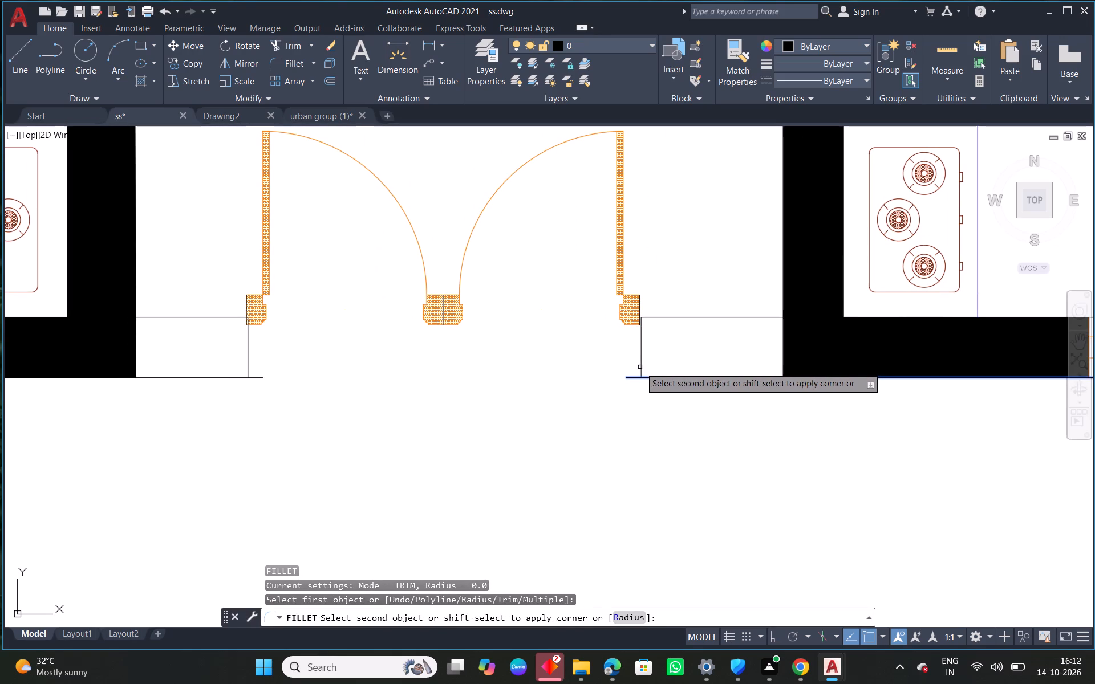
left_click(640, 367)
right_click(435, 320)
left_click(504, 333)
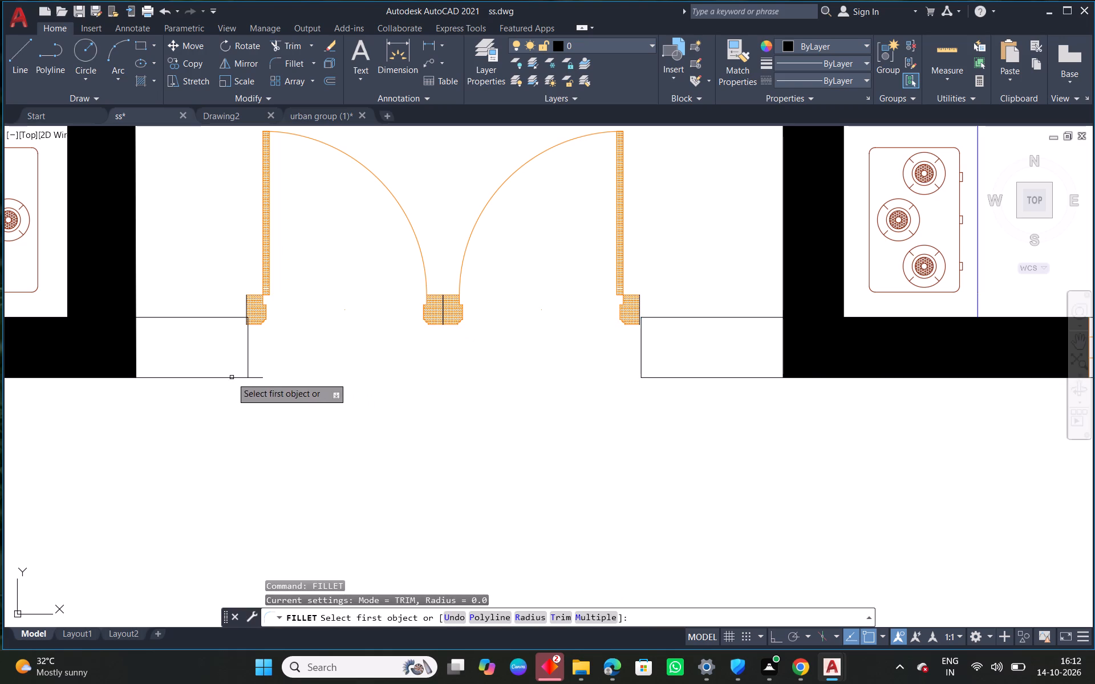
left_click(232, 377)
left_click(249, 360)
key("Escape")
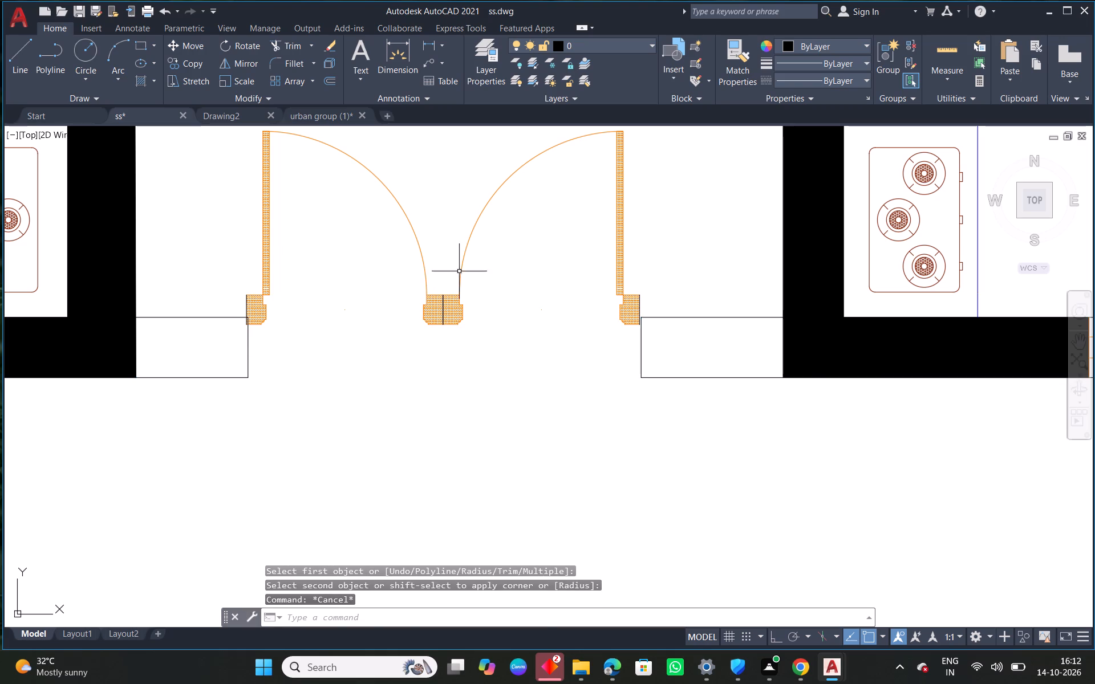
Move both door leaves back down, from the right door's lower outer jamb corner to the opening's lower right wall corner.
left_click(476, 262)
left_click(397, 321)
type("M")
key("space")
scroll(585, 333, "up", 1)
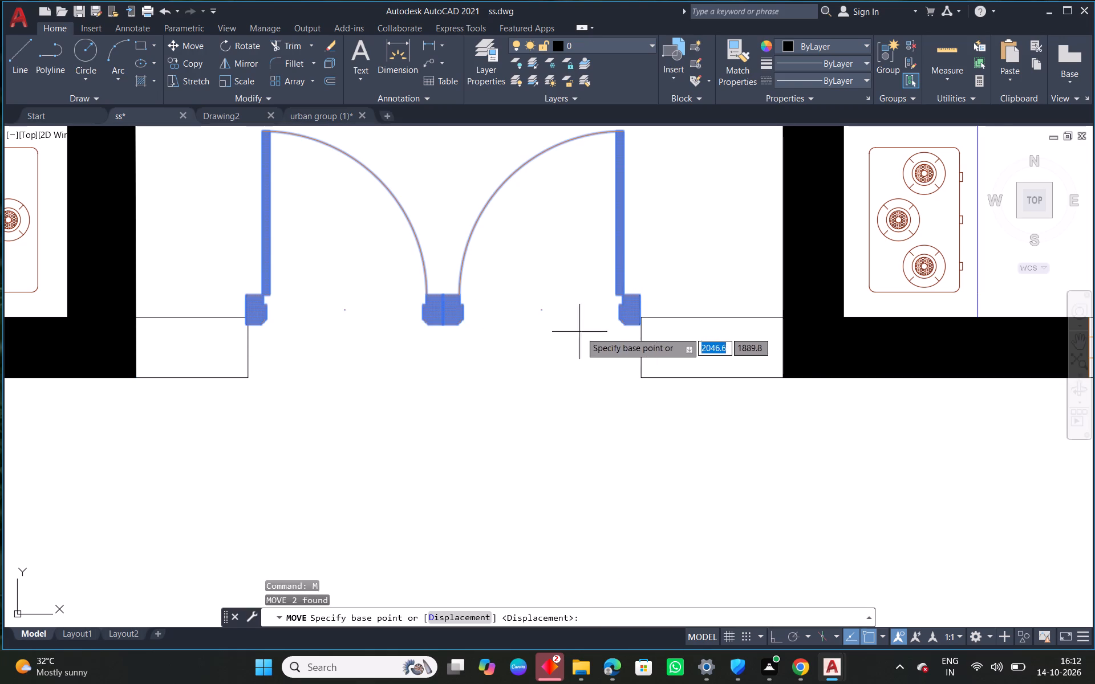
scroll(684, 324, "up", 3)
left_click(627, 302)
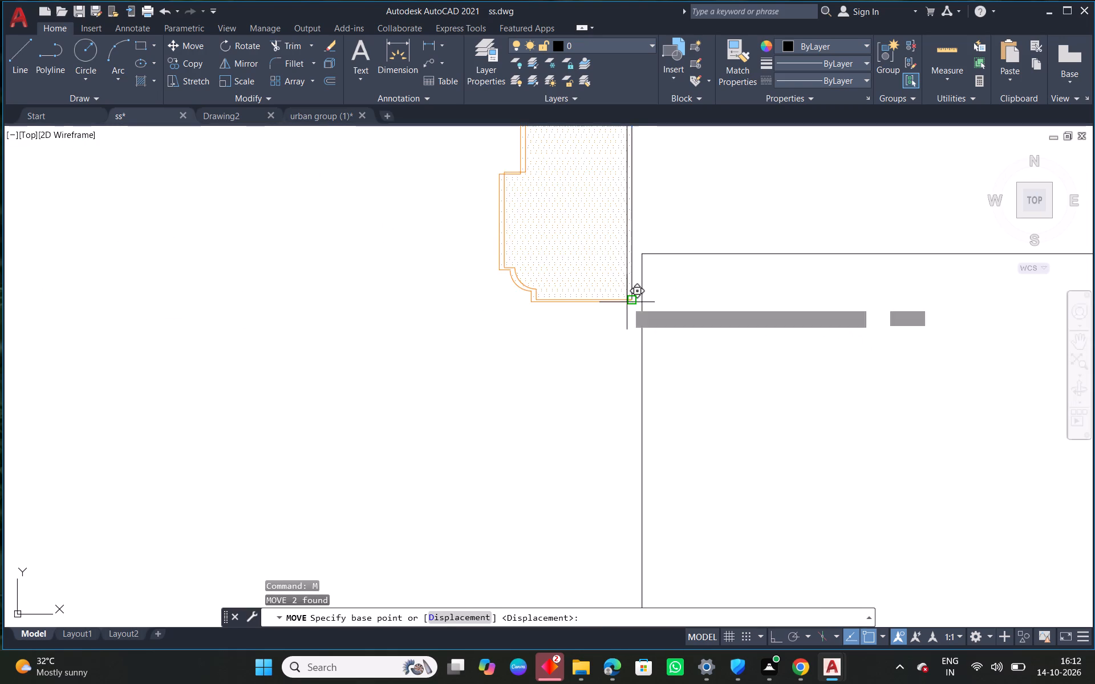
scroll(611, 461, "down", 2)
middle_click_drag(629, 475, 555, 307)
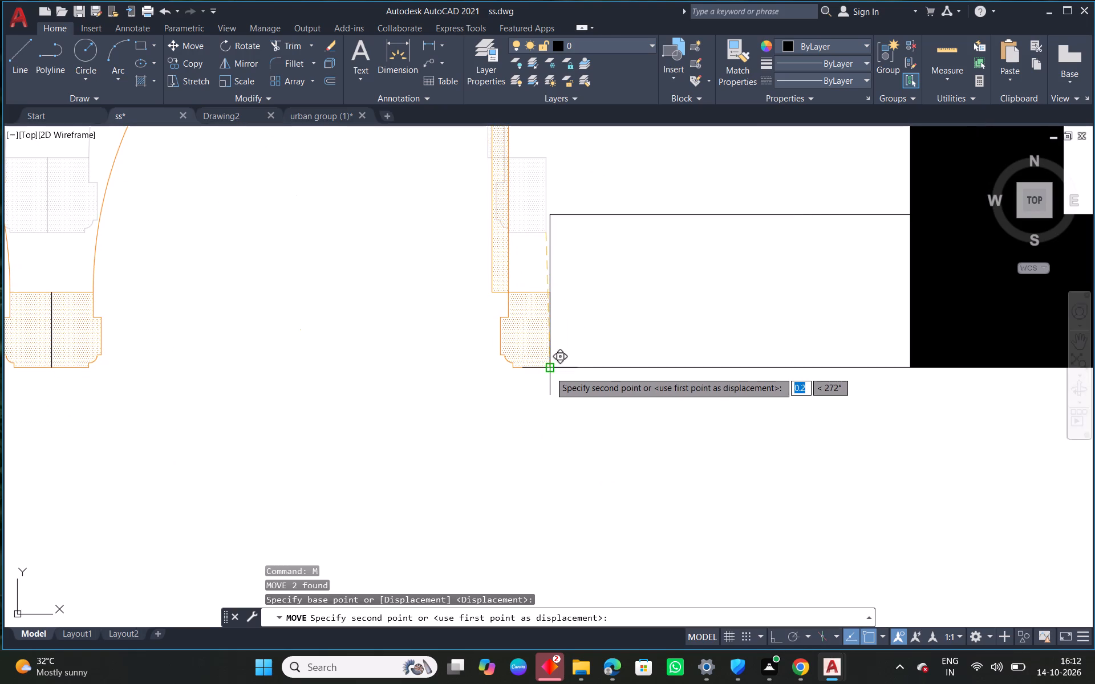
left_click(550, 372)
scroll(506, 392, "down", 3)
middle_click_drag(407, 422, 480, 410)
key("Escape")
Fill the two empty wall pieces flanking the double entrance door with the solid black hatch.
scroll(464, 402, "down", 2)
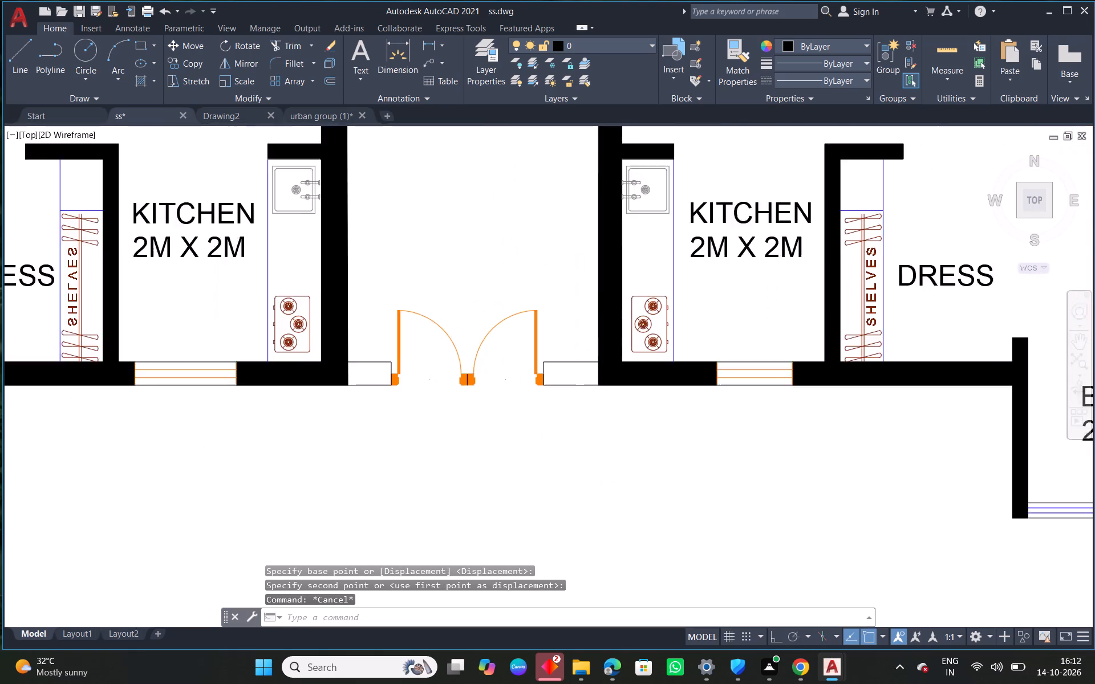
scroll(464, 402, "down", 3)
scroll(496, 421, "up", 4)
type("H")
key("space")
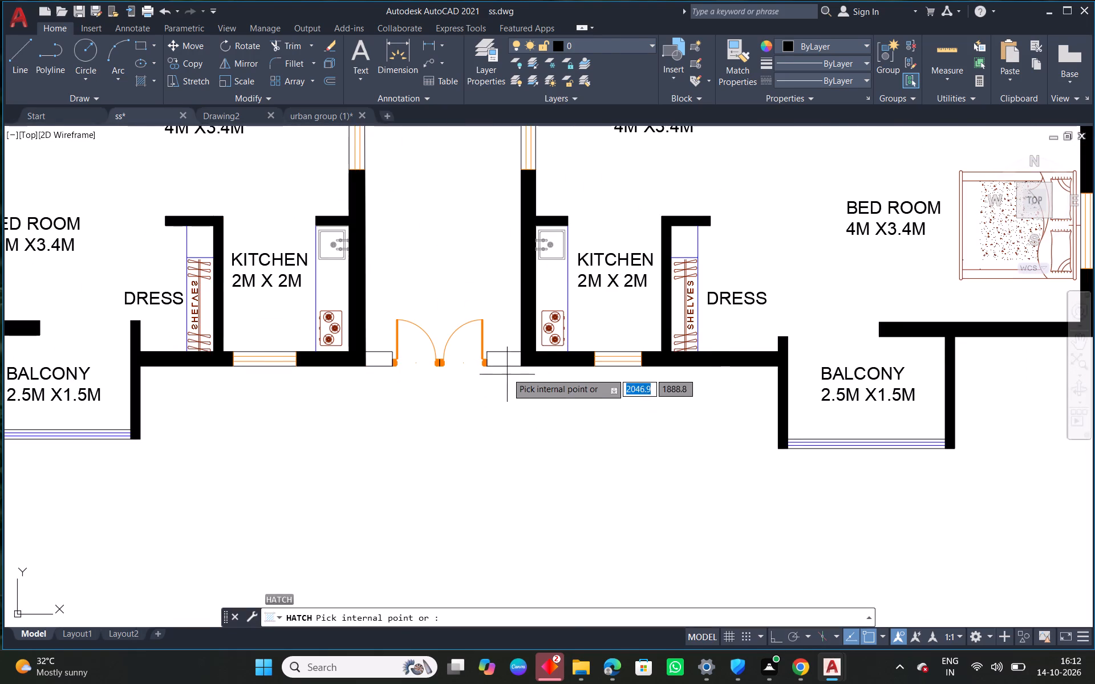
scroll(507, 370, "up", 1)
left_click(506, 360)
right_click(506, 360)
left_click(548, 370)
right_click(390, 343)
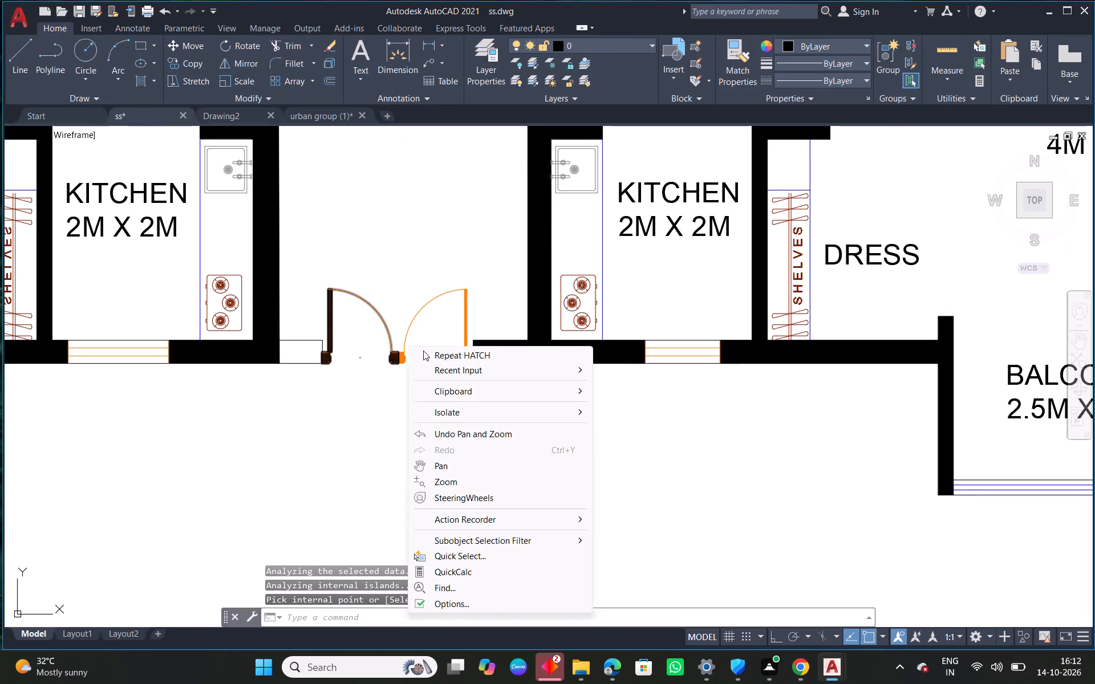
left_click(461, 357)
left_click(307, 356)
right_click(307, 356)
left_click(350, 363)
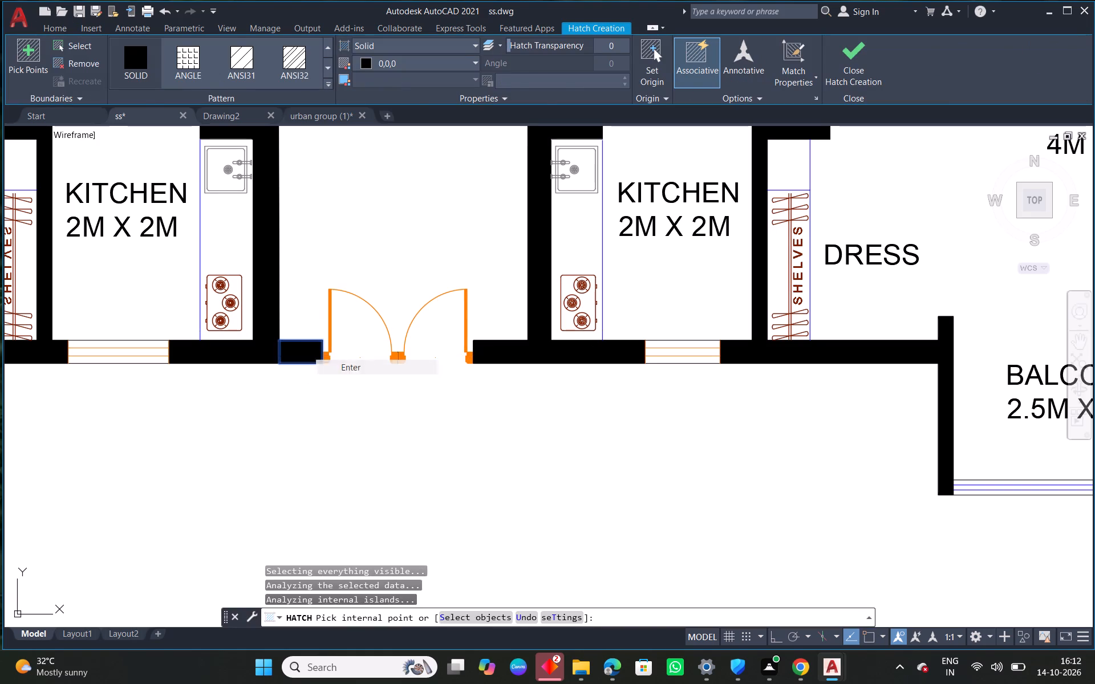
scroll(358, 381, "down", 3)
key("Escape")
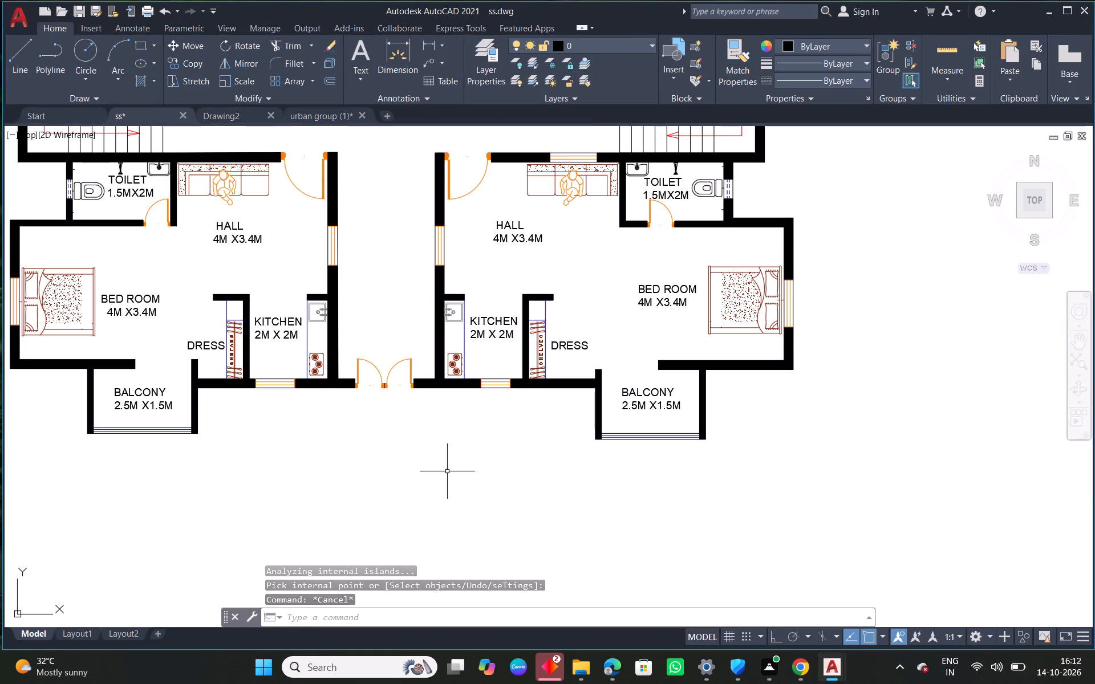
Select the whole floor plan and save the drawing.
scroll(452, 466, "down", 3)
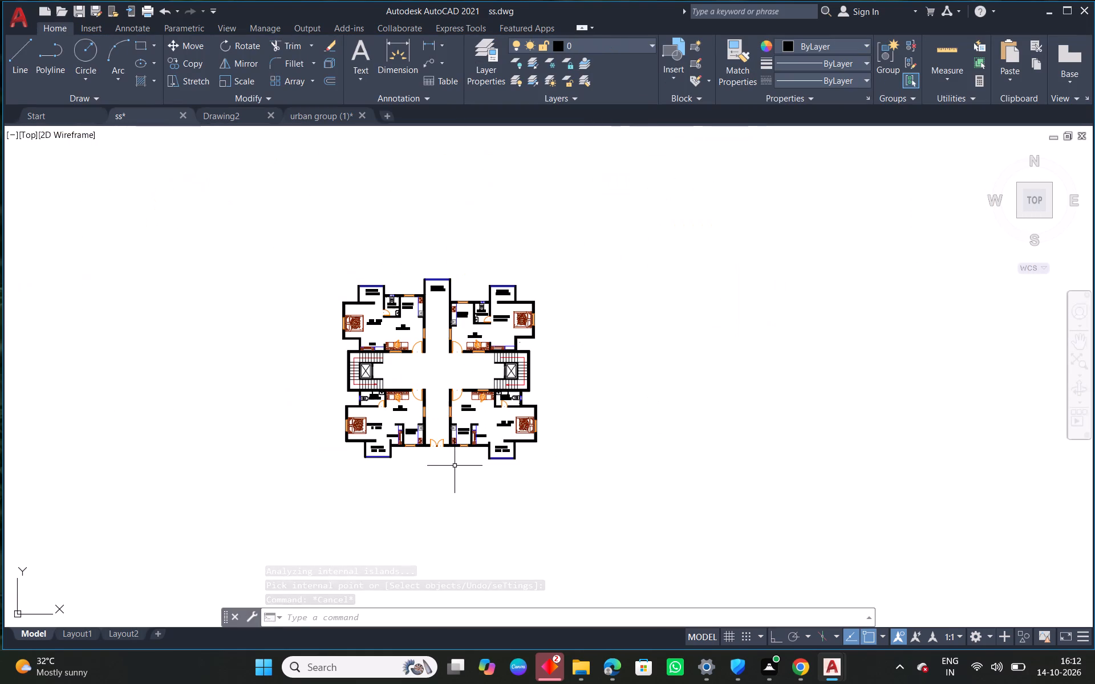
left_click_drag(579, 229, 570, 254)
left_click(270, 532)
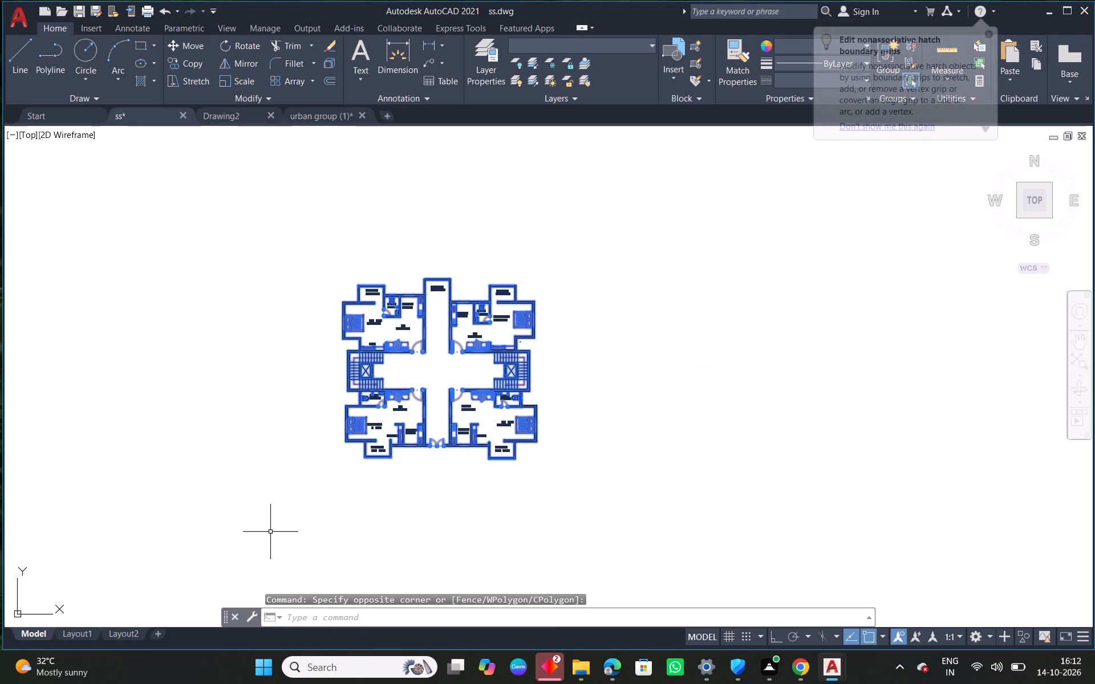
key("ctrl+s")
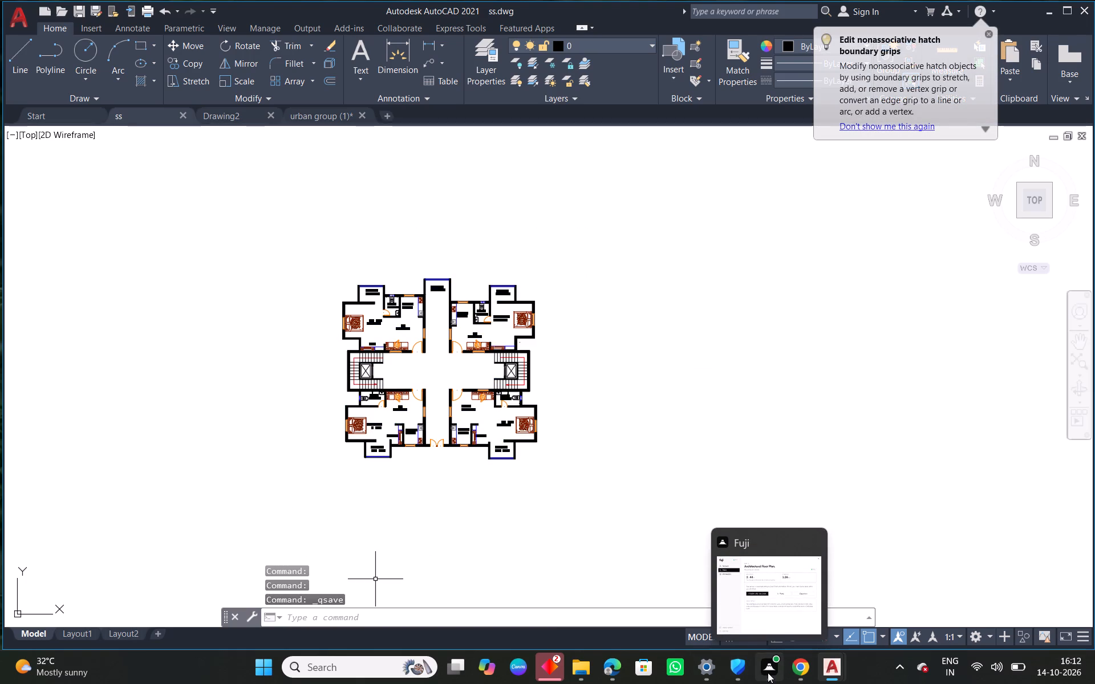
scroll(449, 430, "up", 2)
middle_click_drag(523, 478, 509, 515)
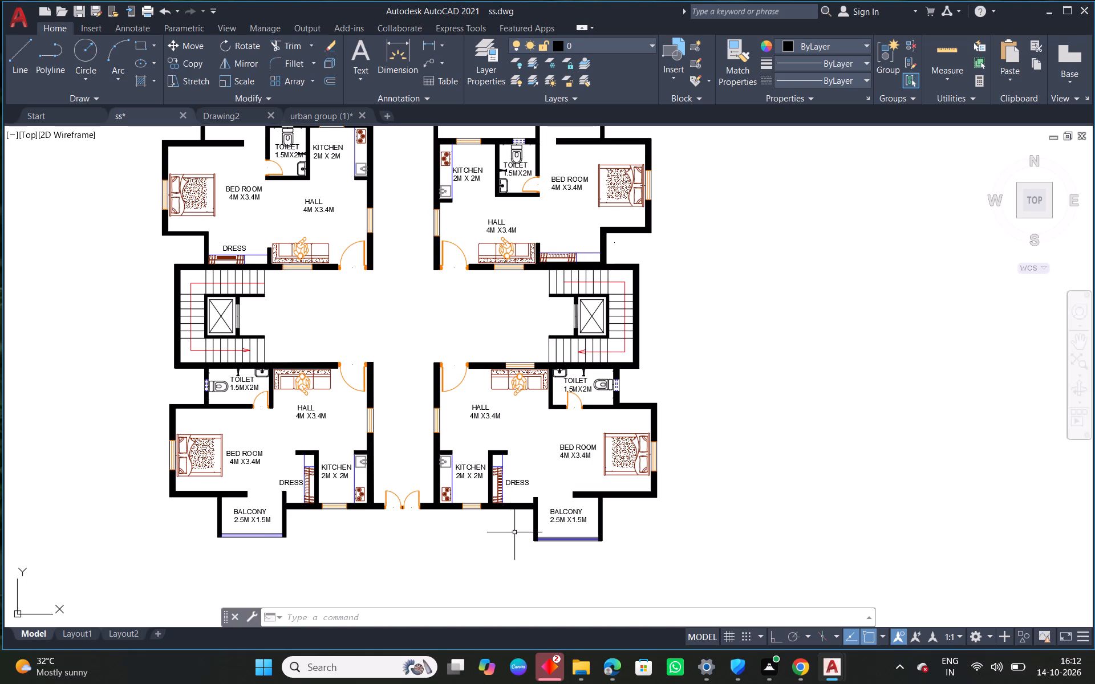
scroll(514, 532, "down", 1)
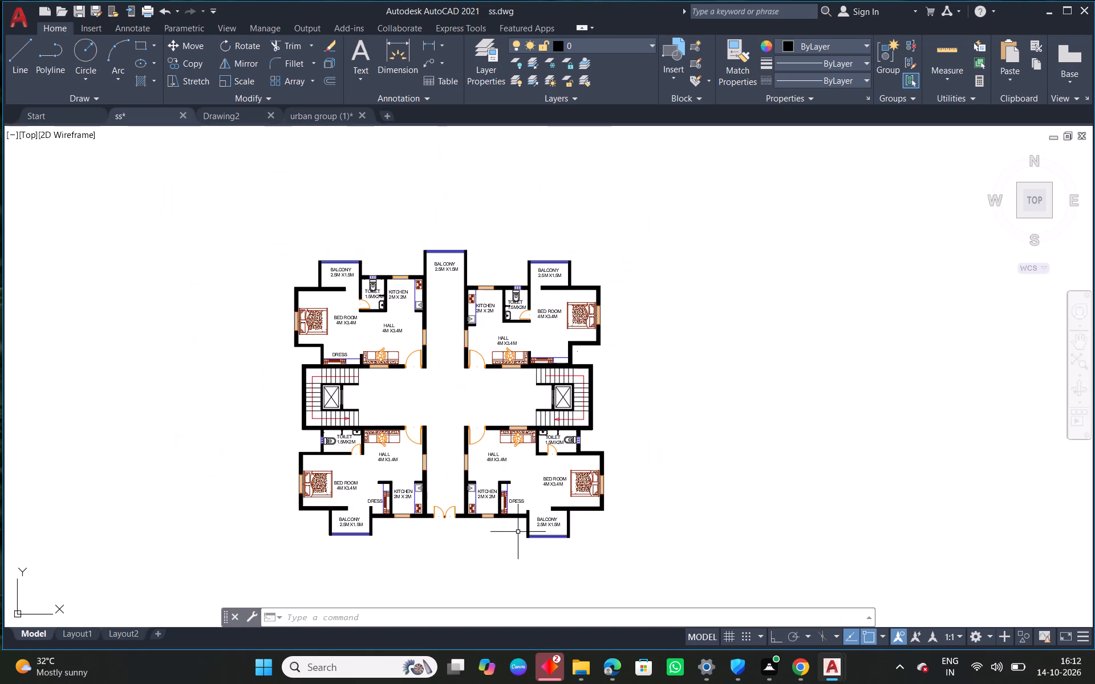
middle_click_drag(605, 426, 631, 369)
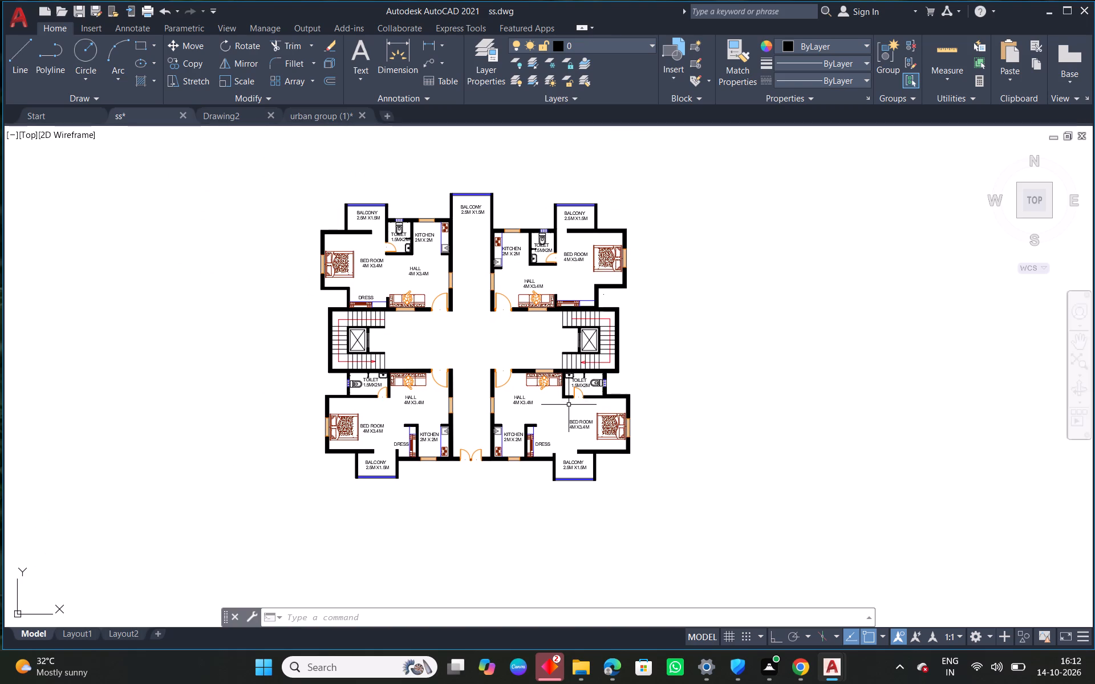
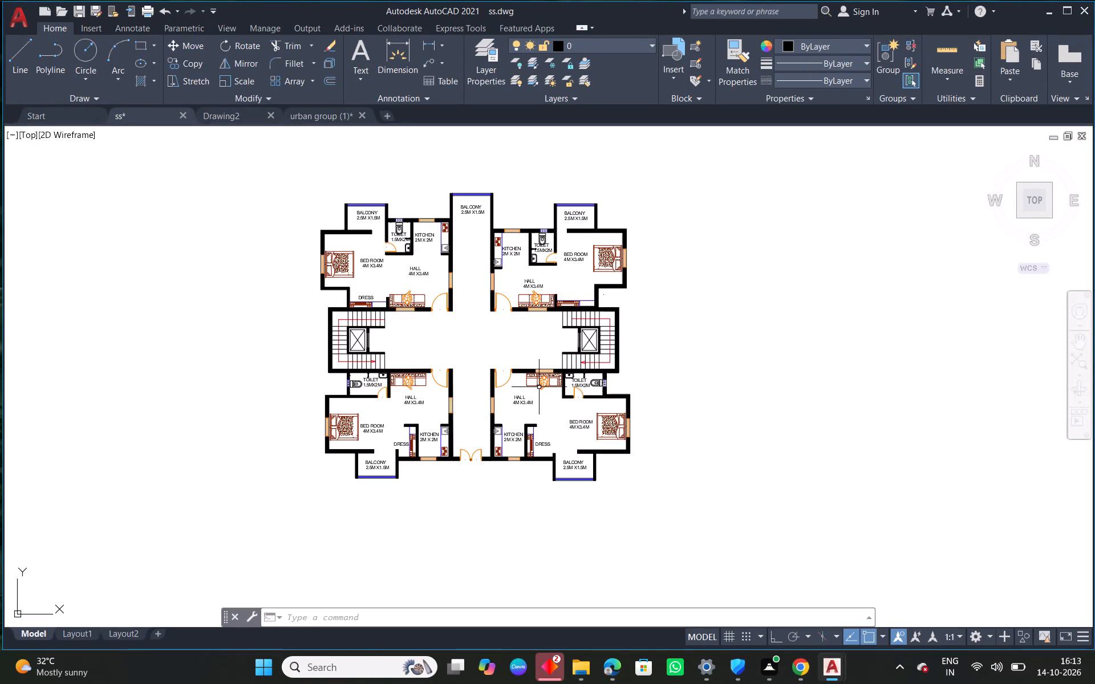
Draw a horizontal construction line (XLINE) across the whole plan, through the middle of the central lobby and both lifts.
key("x")
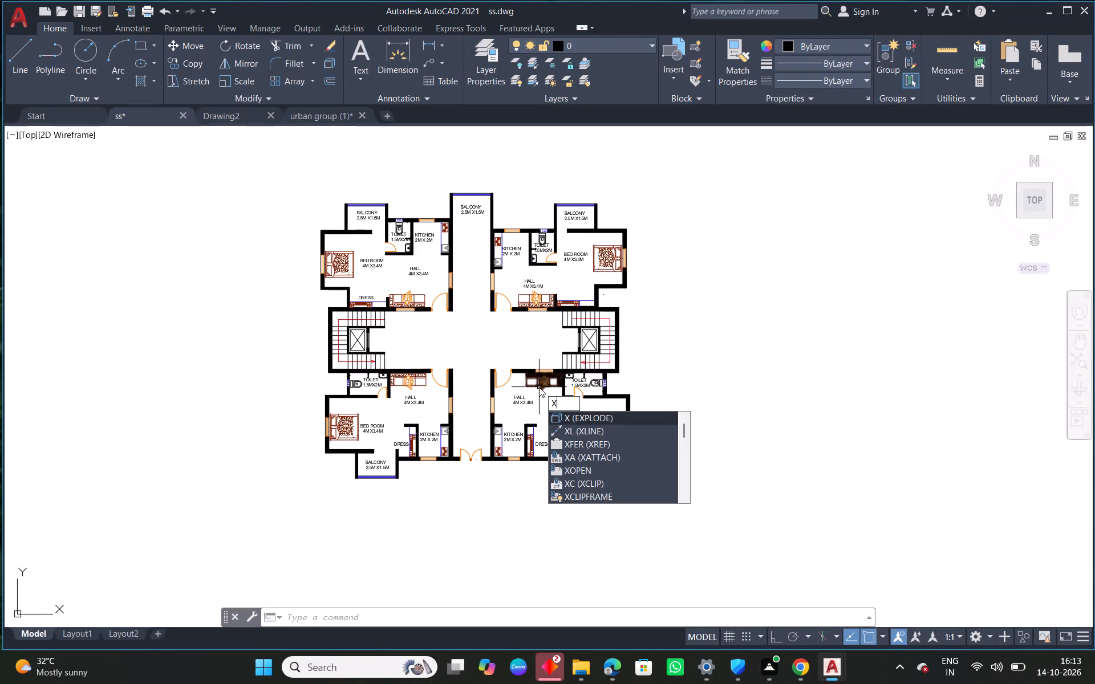
key("l")
left_click(606, 421)
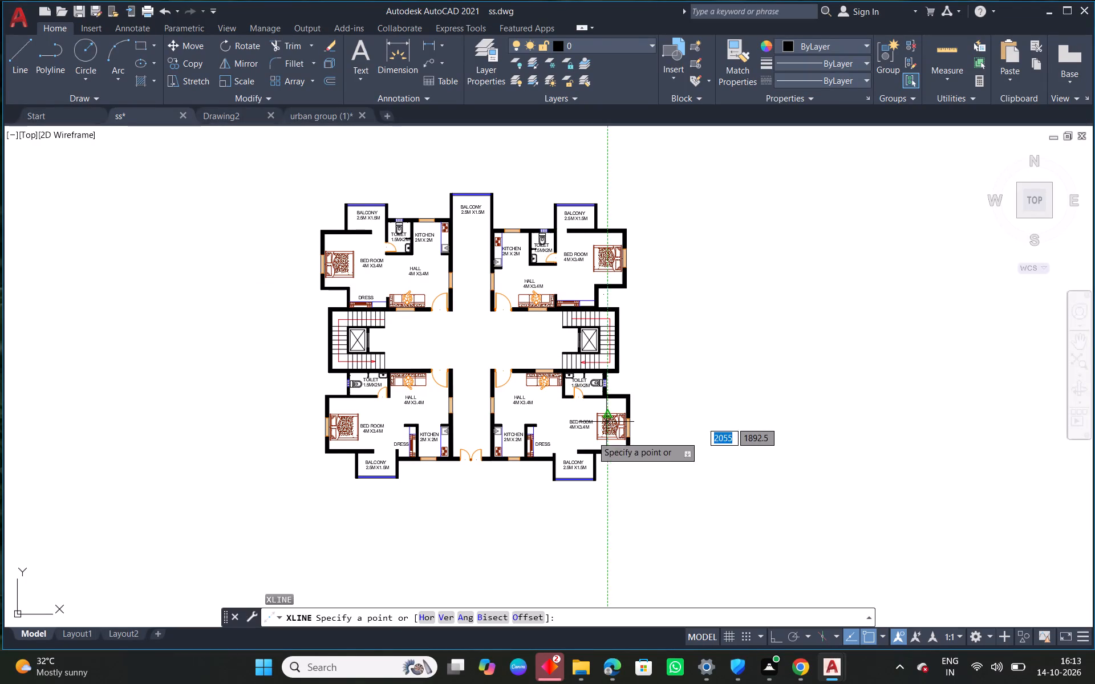
left_click(435, 618)
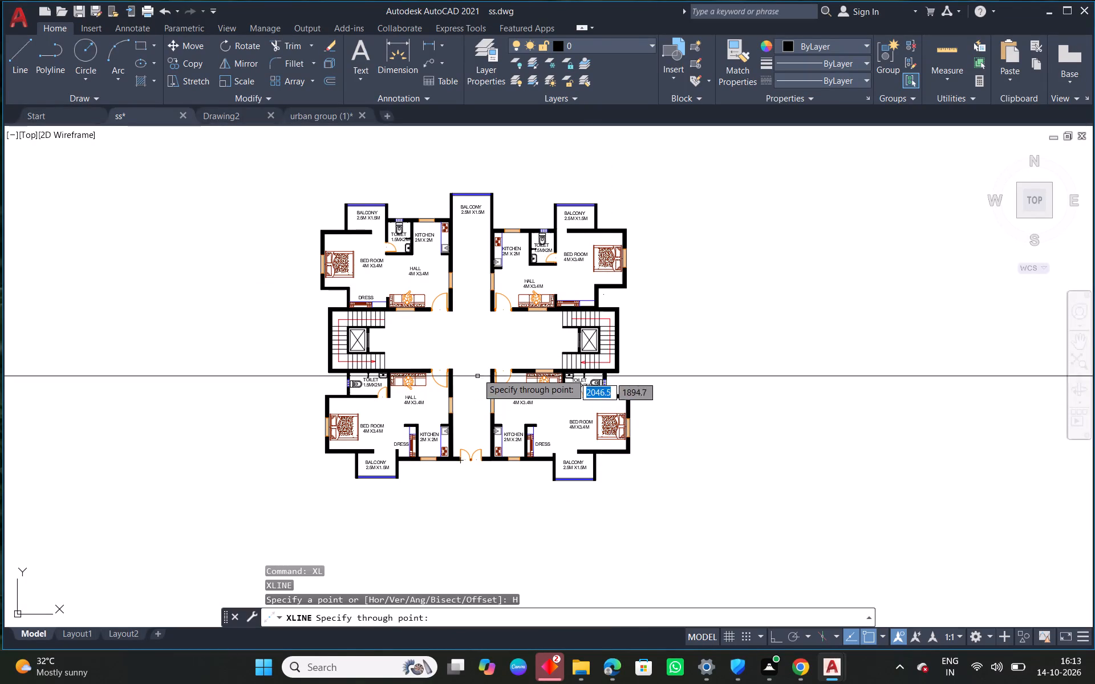
left_click(477, 341)
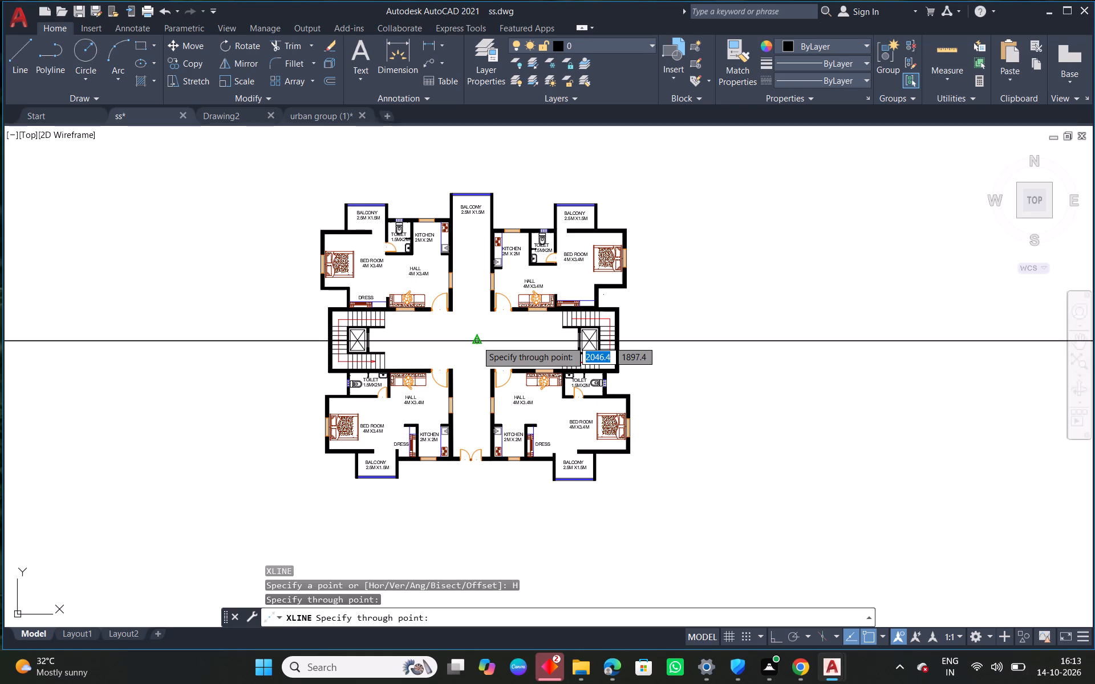
right_click(477, 341)
Draw a vertical construction line (XLINE) through the whole plan, passing through the meeting point of the double entrance door leaves.
right_click(466, 364)
left_click(517, 369)
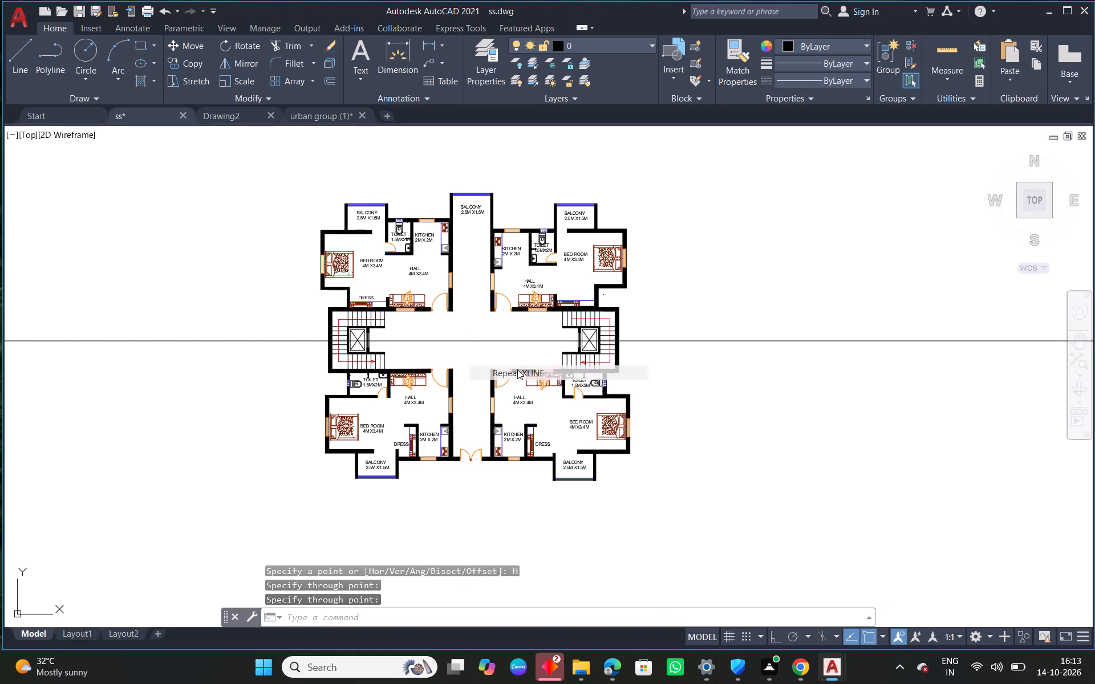
type("V")
key("space")
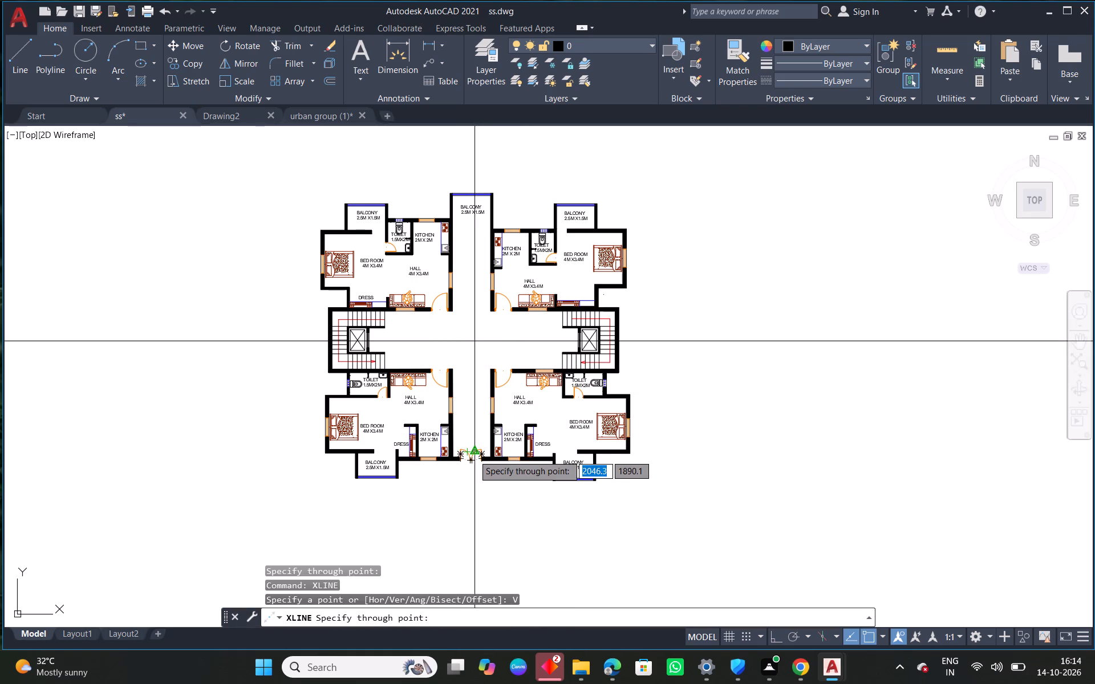
scroll(471, 481, "up", 4)
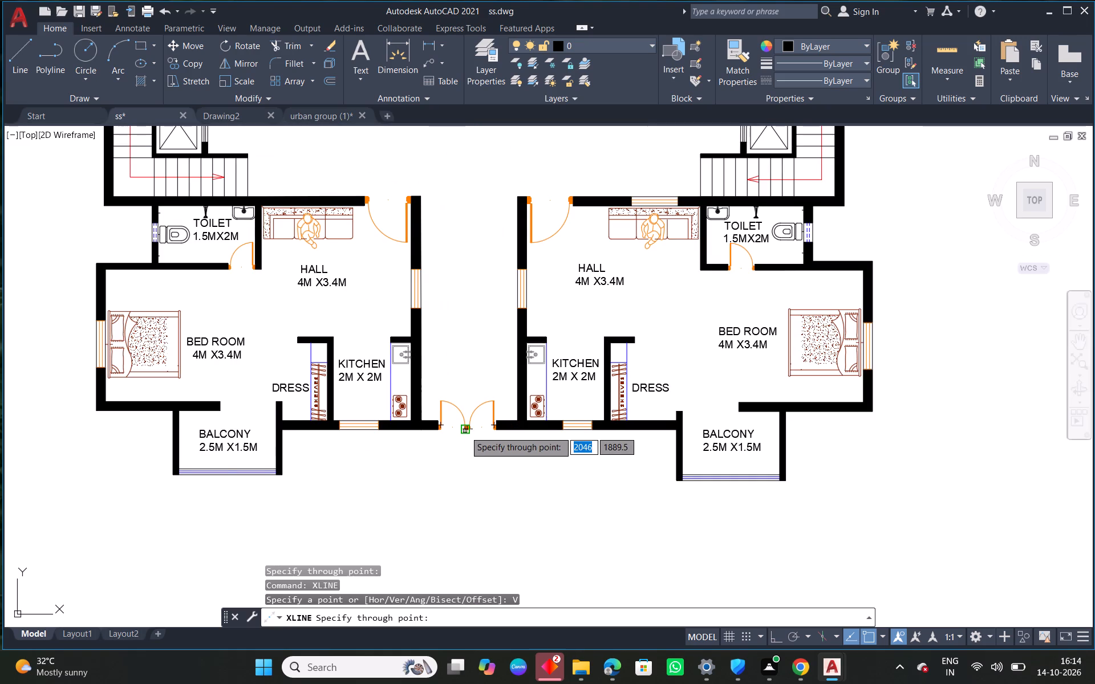
scroll(468, 430, "up", 4)
left_click(451, 439)
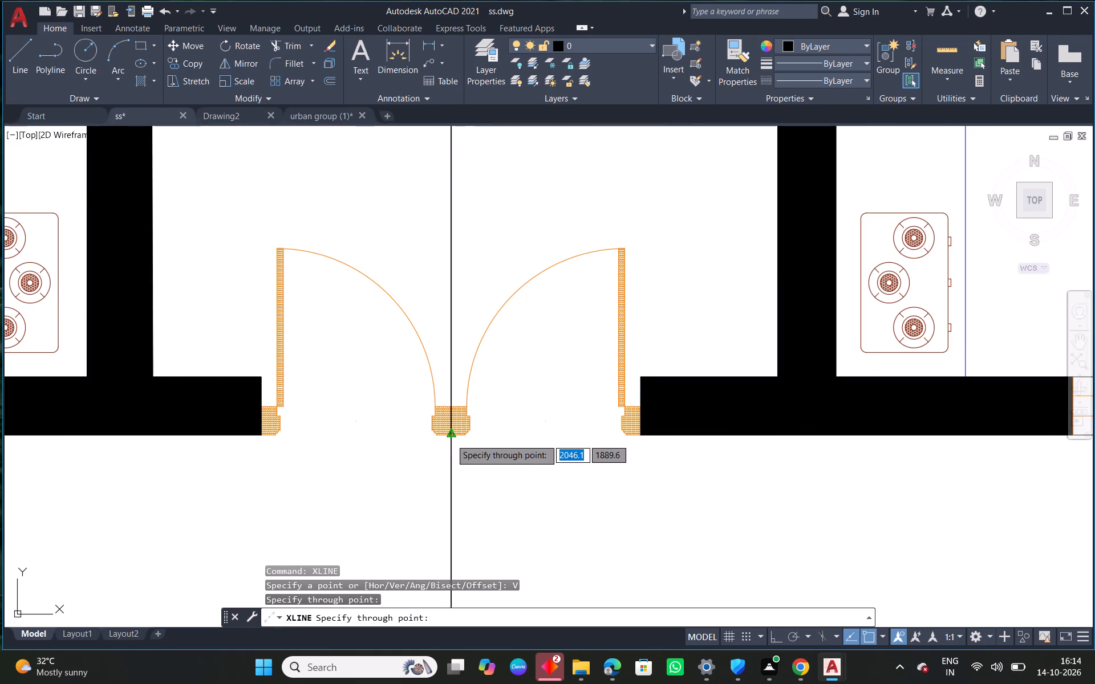
key("Escape")
Draw a short horizontal line to the right from the vertical construction line, just above the top central balcony.
scroll(452, 439, "down", 8)
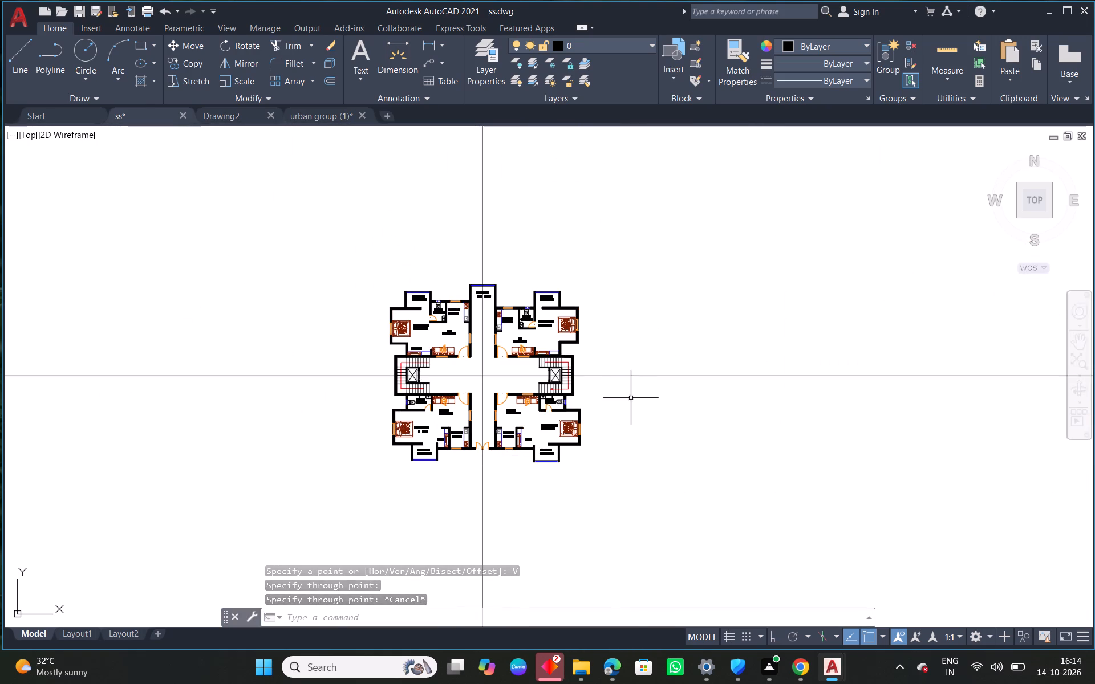
scroll(493, 271, "up", 2)
type("L")
key("space")
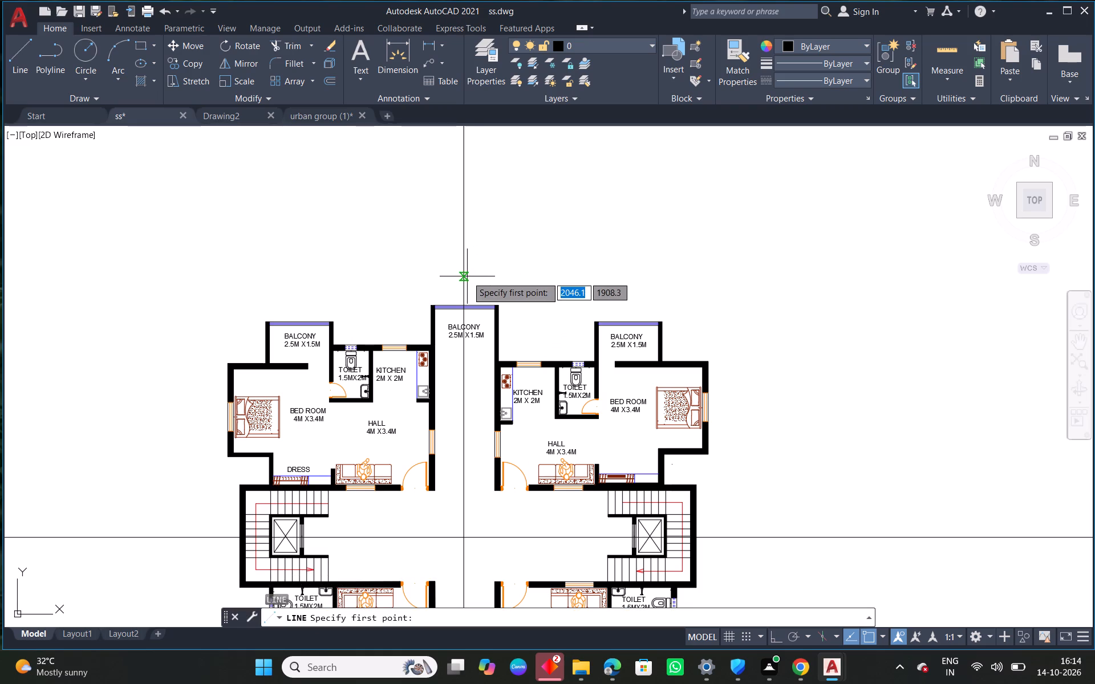
left_click(467, 276)
left_click(488, 276)
key("Escape")
scroll(547, 286, "down", 2)
scroll(530, 272, "up", 3)
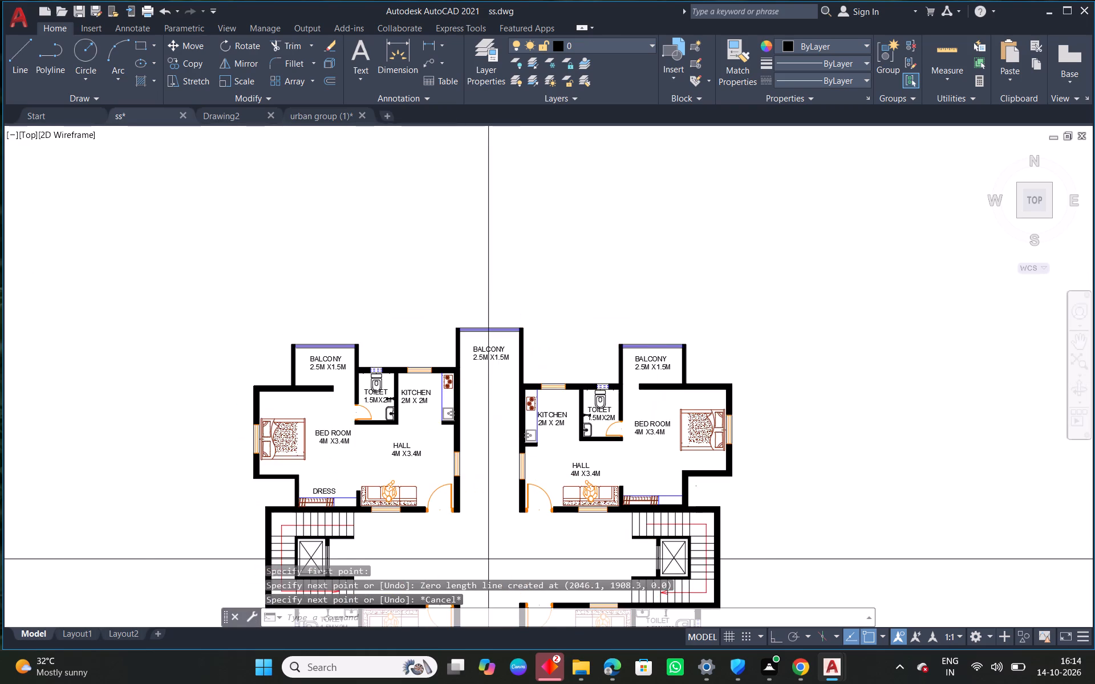
type("L")
key("space")
left_click(459, 311)
left_click(502, 308)
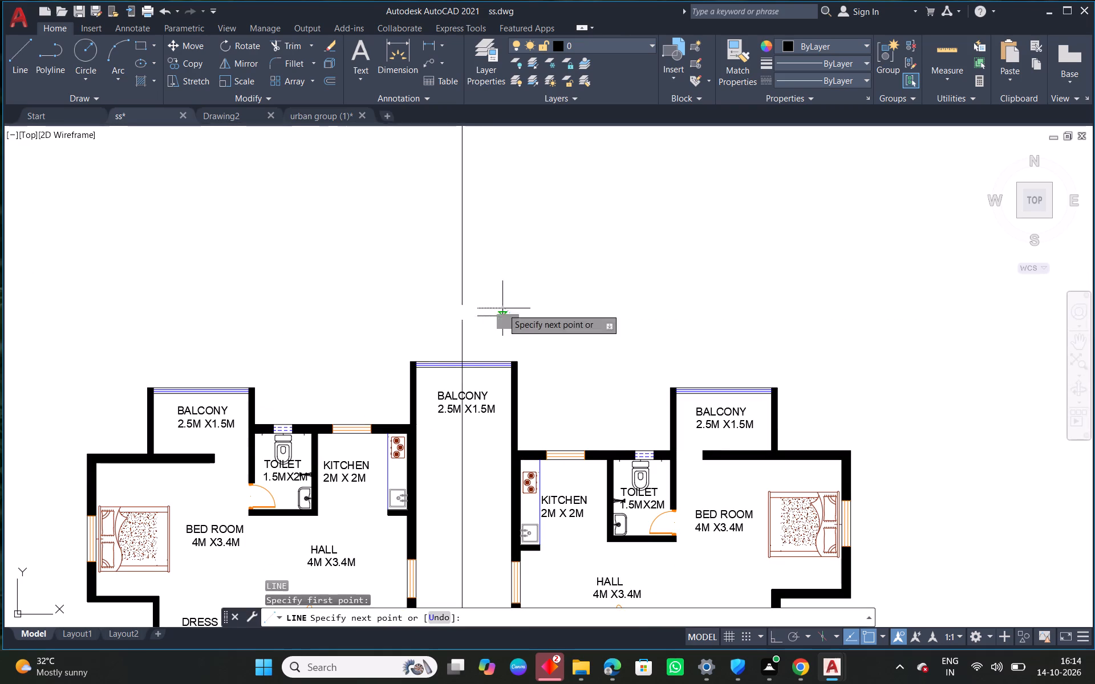
key("Escape")
Draw a horizontal line about 1.1 long to the right from the vertical construction line, just below the entrance door.
scroll(525, 316, "down", 3)
middle_click_drag(632, 431, 640, 339)
right_click(536, 450)
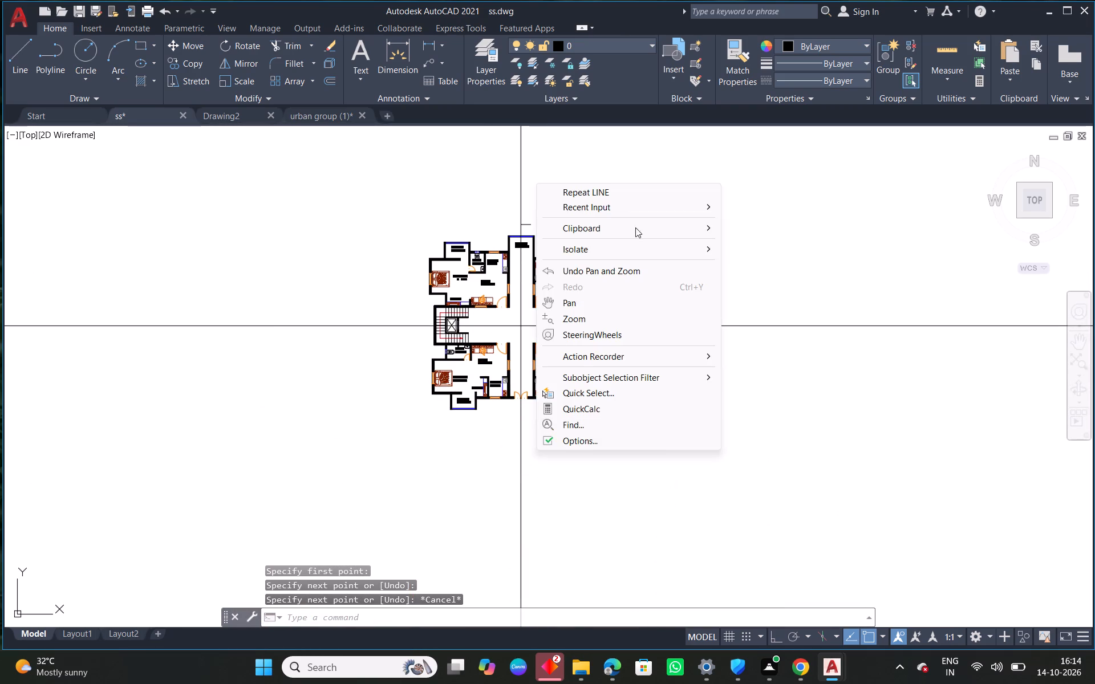
left_click(606, 193)
scroll(554, 429, "up", 2)
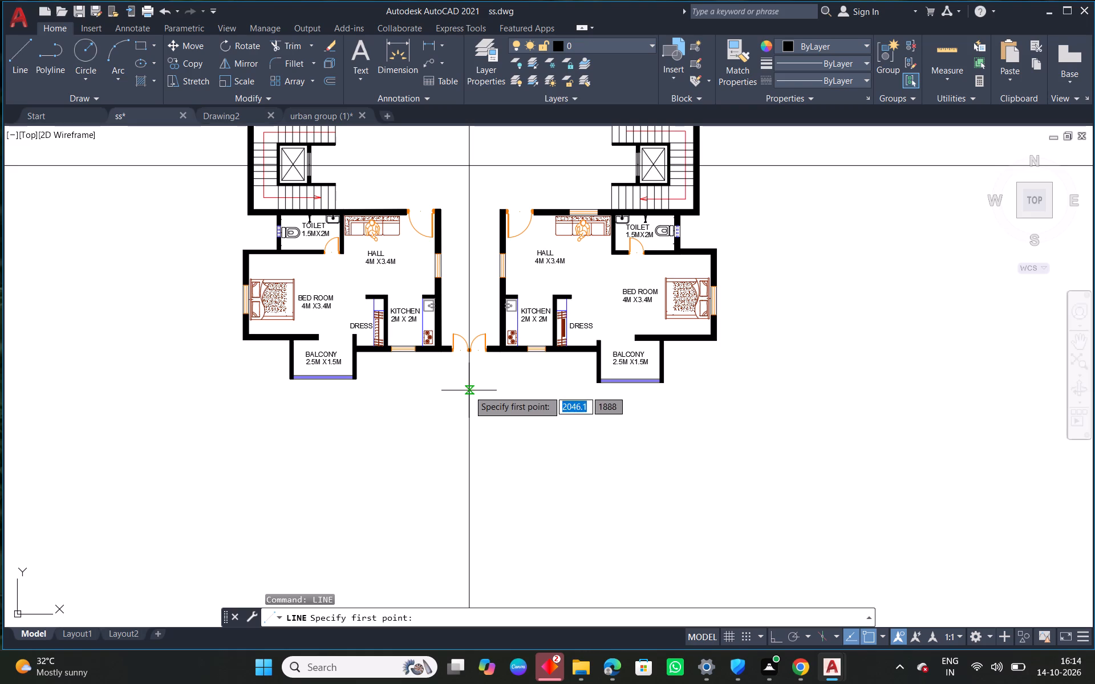
left_click(469, 390)
left_click(507, 392)
right_click(507, 392)
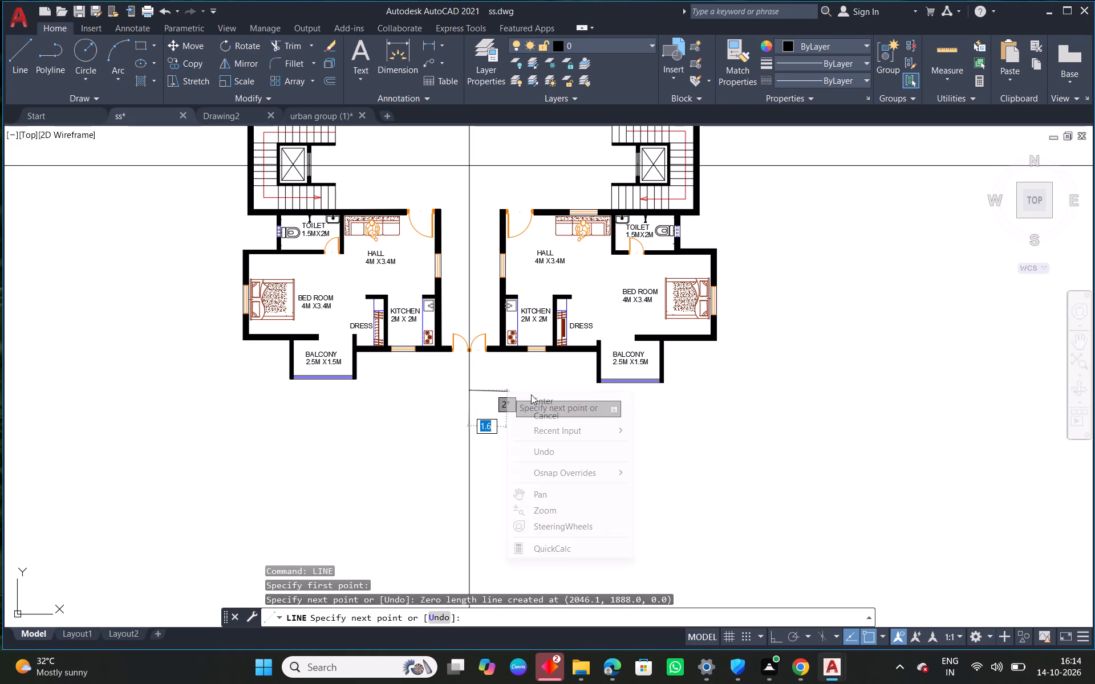
scroll(494, 397, "up", 2)
left_click(560, 398)
scroll(482, 388, "up", 2)
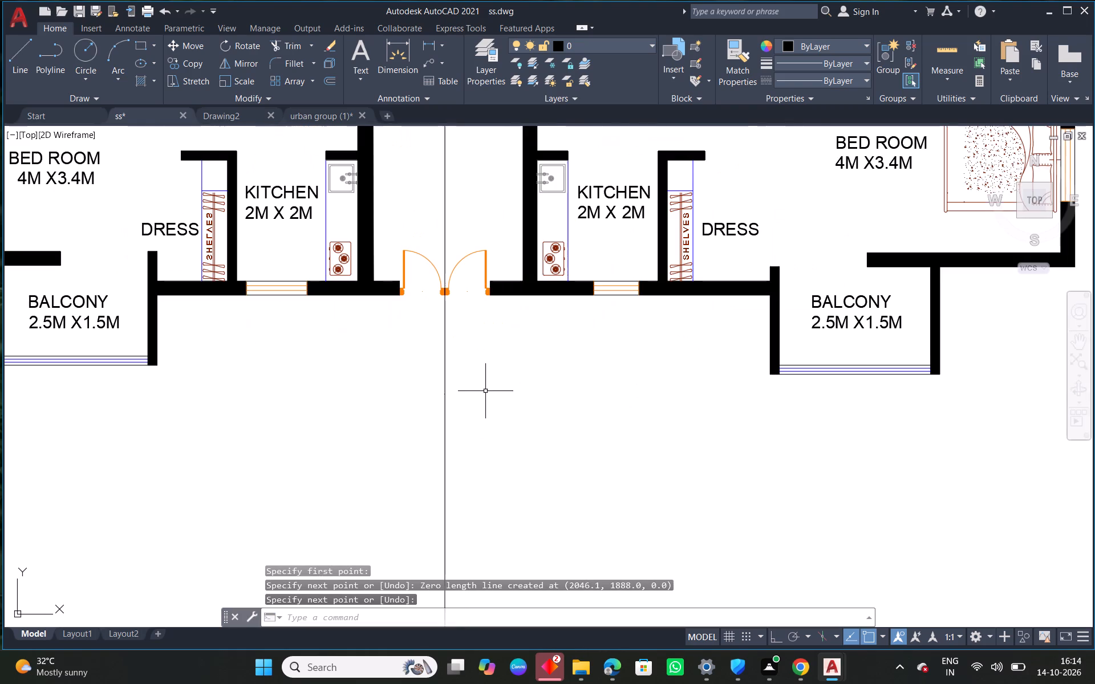
type("L")
key("space")
left_click(444, 396)
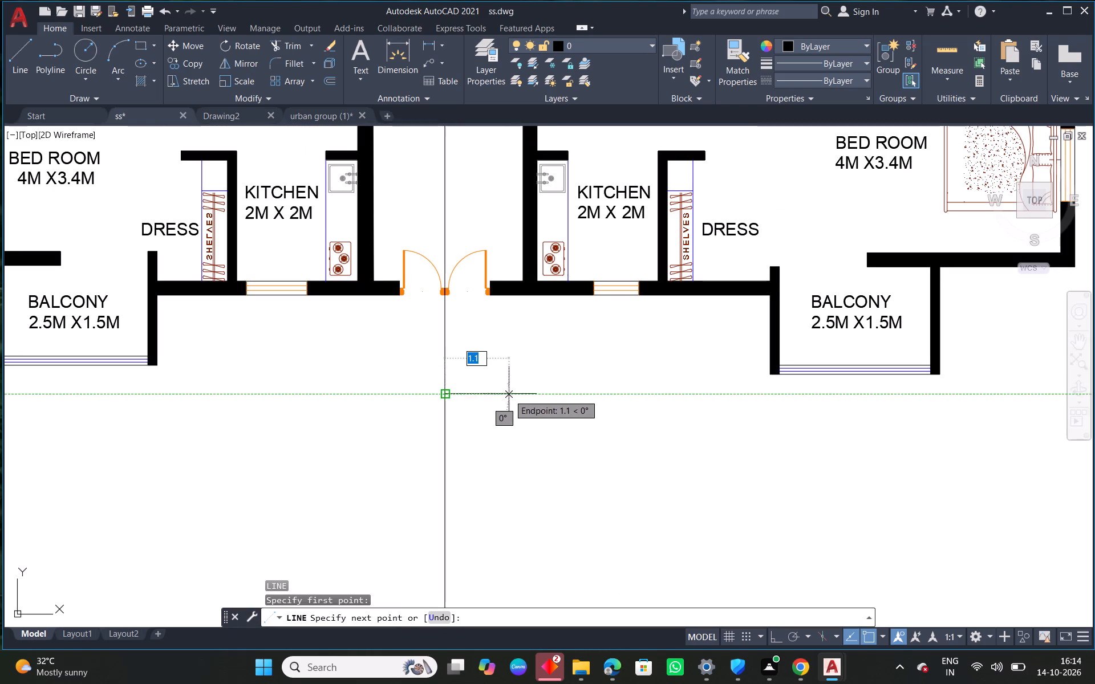
left_click(509, 394)
key("Escape")
Fillet the vertical construction line with the short lines at its lower and upper ends, using radius 0.
scroll(538, 407, "down", 3)
key("f")
key("space")
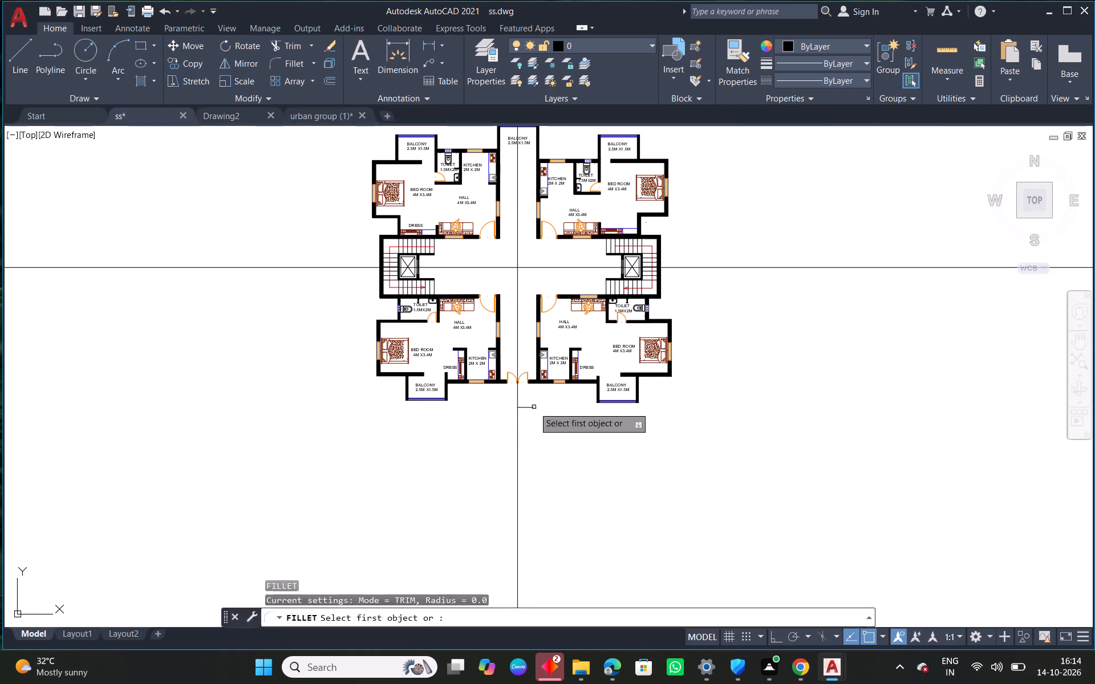
left_click(518, 398)
left_click(526, 408)
scroll(557, 410, "down", 2)
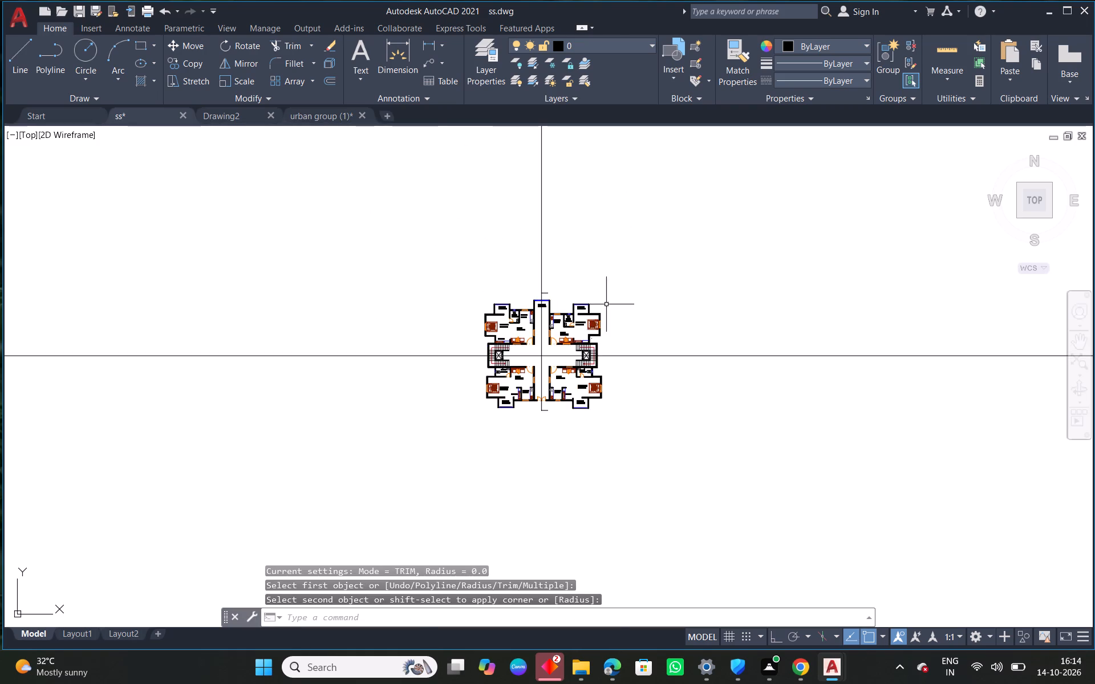
scroll(570, 259, "up", 2)
right_click(551, 280)
left_click(583, 288)
scroll(506, 346, "up", 2)
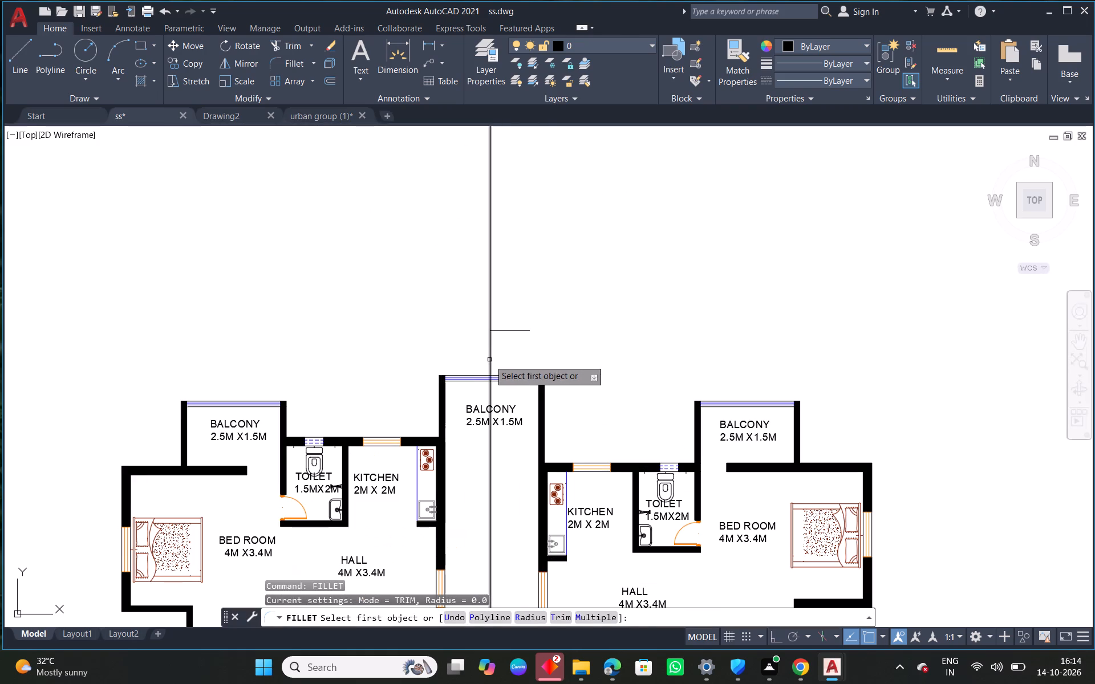
left_click(489, 360)
left_click(521, 332)
Draw a short vertical line upward from the horizontal construction line, just outside the right staircase.
scroll(521, 340, "down", 3)
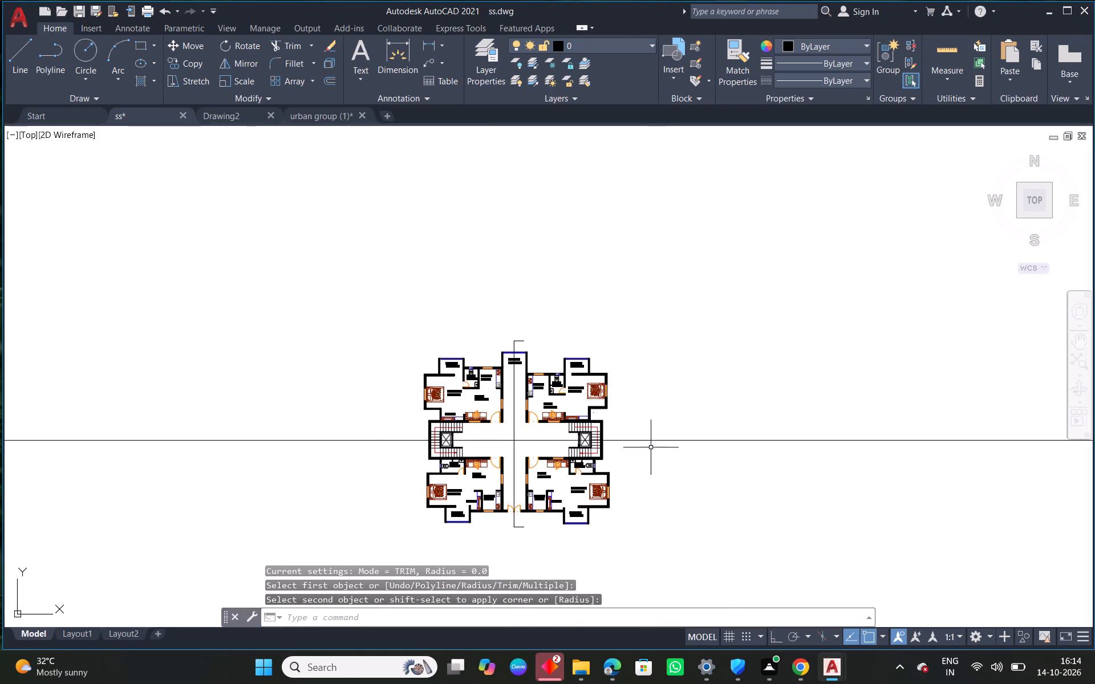
scroll(680, 455, "up", 2)
key("l")
key("space")
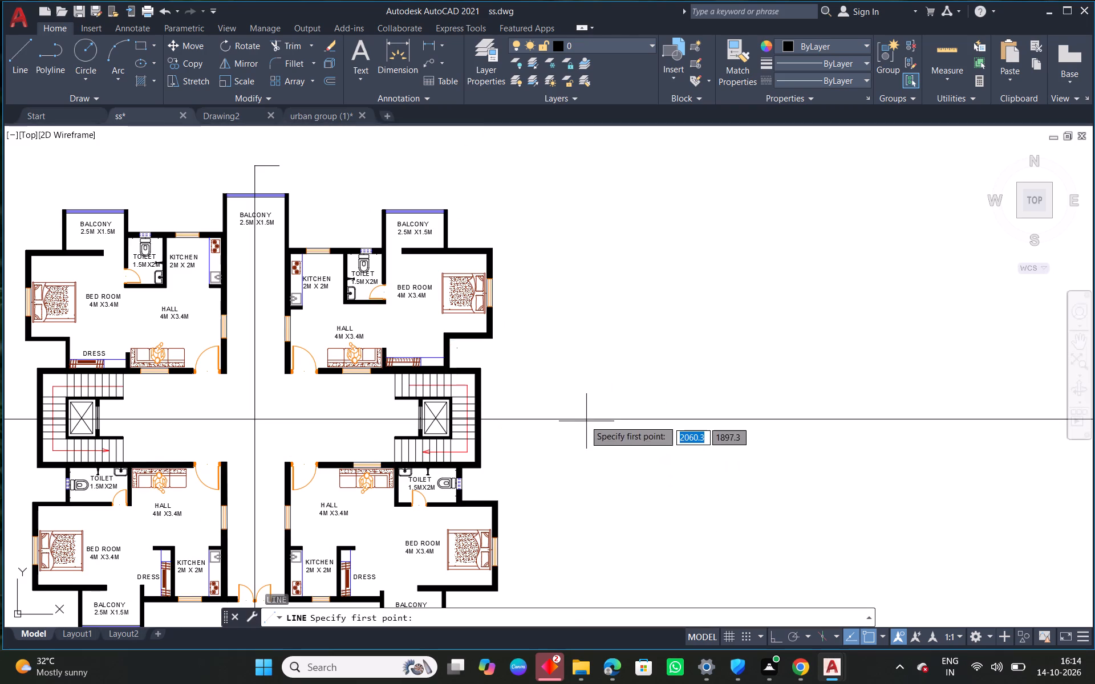
left_click(582, 418)
left_click(582, 401)
key("Escape")
Draw a short vertical line upward from the horizontal construction line, outside the left staircase, with Ortho on.
scroll(515, 426, "down", 2)
middle_click_drag(347, 460, 447, 451)
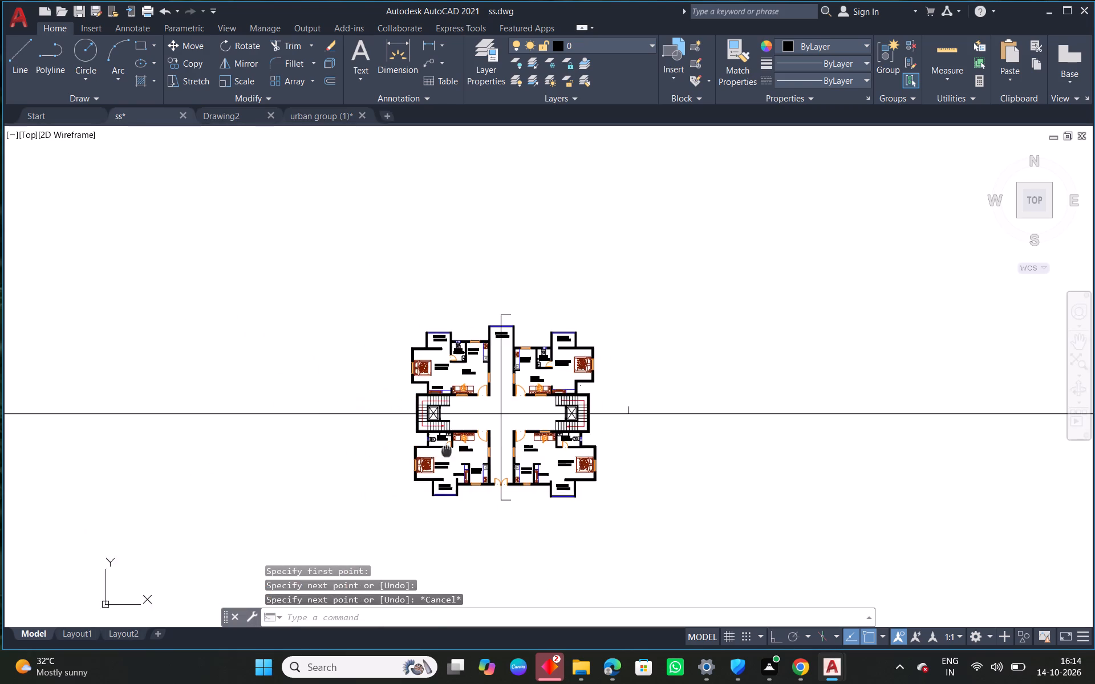
scroll(318, 422, "up", 1)
right_click(363, 393)
left_click(443, 141)
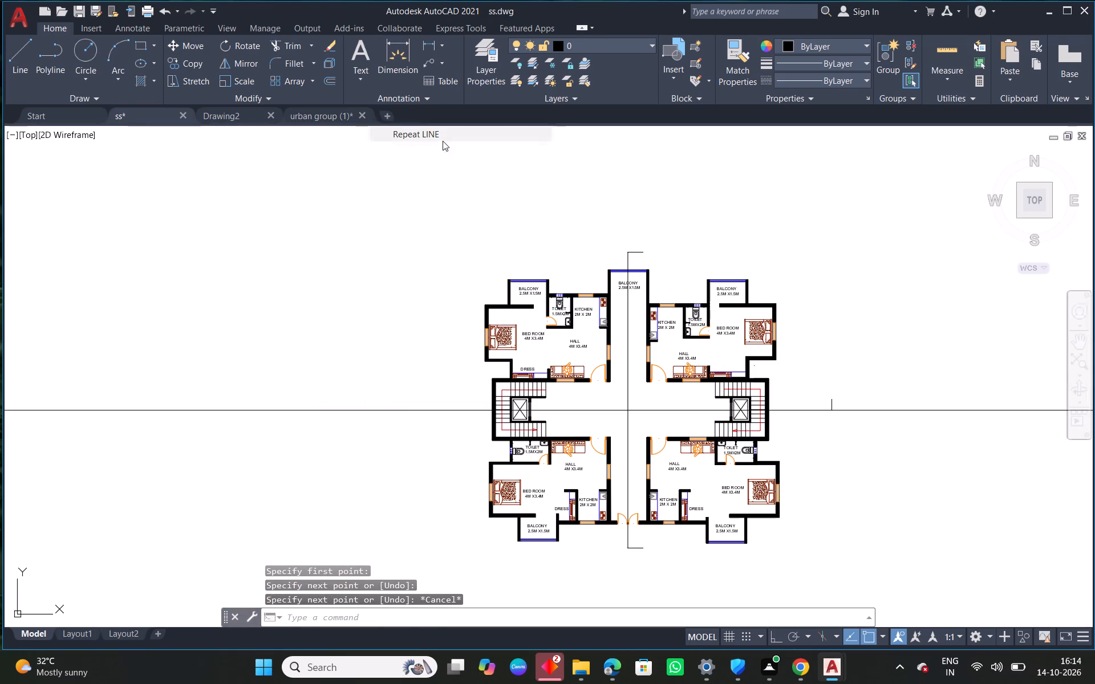
scroll(427, 355, "up", 1)
left_click_drag(446, 445, 448, 438)
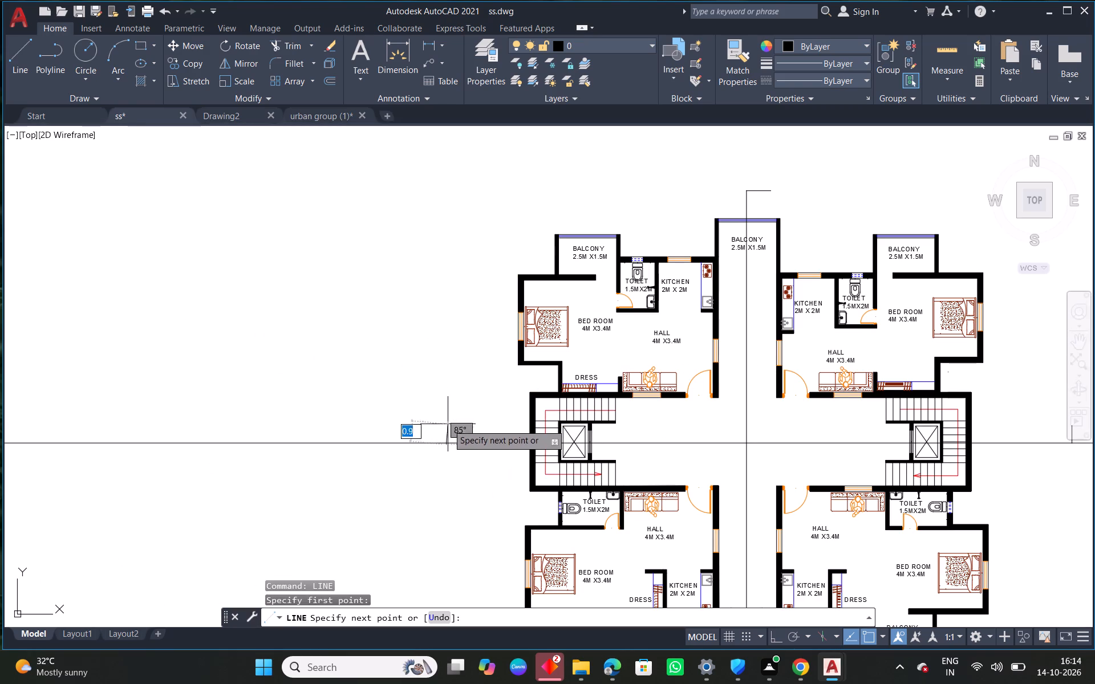
left_click(773, 636)
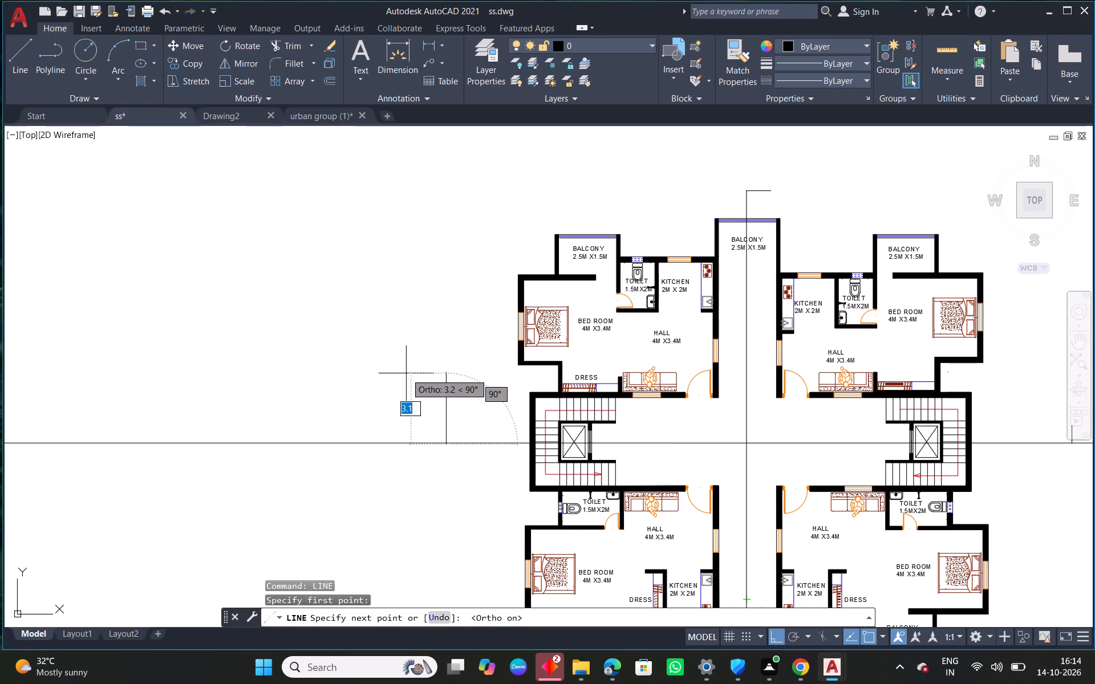
left_click(433, 414)
key("Escape")
Fillet the horizontal construction line with the short vertical lines at its left and right ends, using radius 0.
scroll(473, 438, "up", 2)
key("f")
key("space")
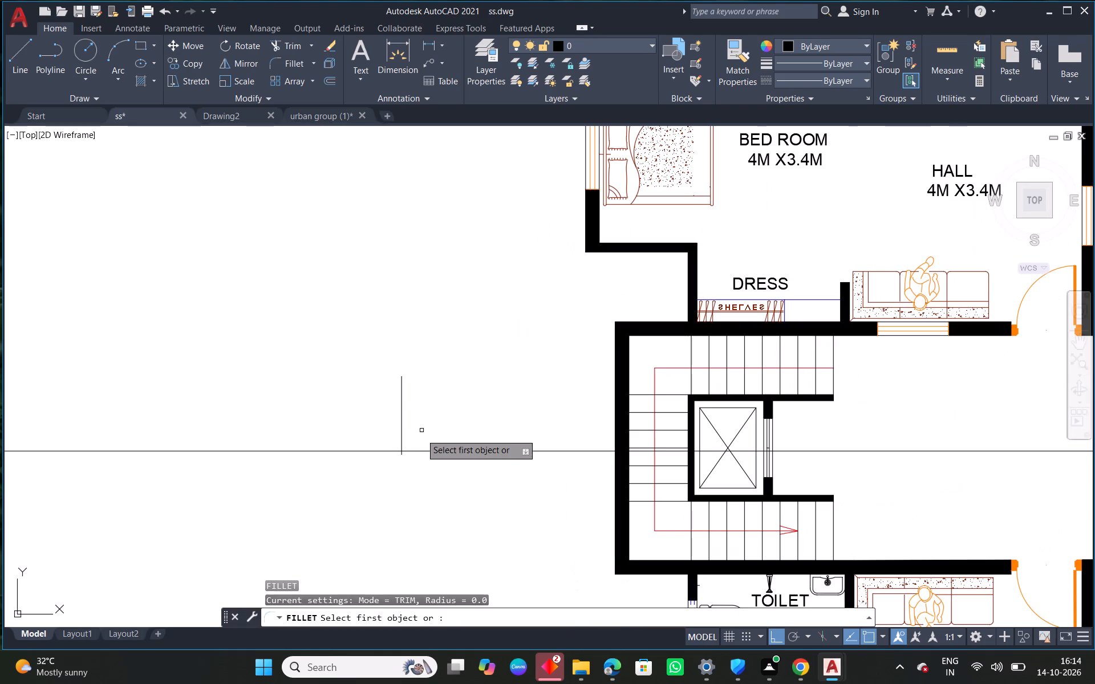
left_click(424, 449)
left_click(401, 432)
scroll(509, 430, "down", 3)
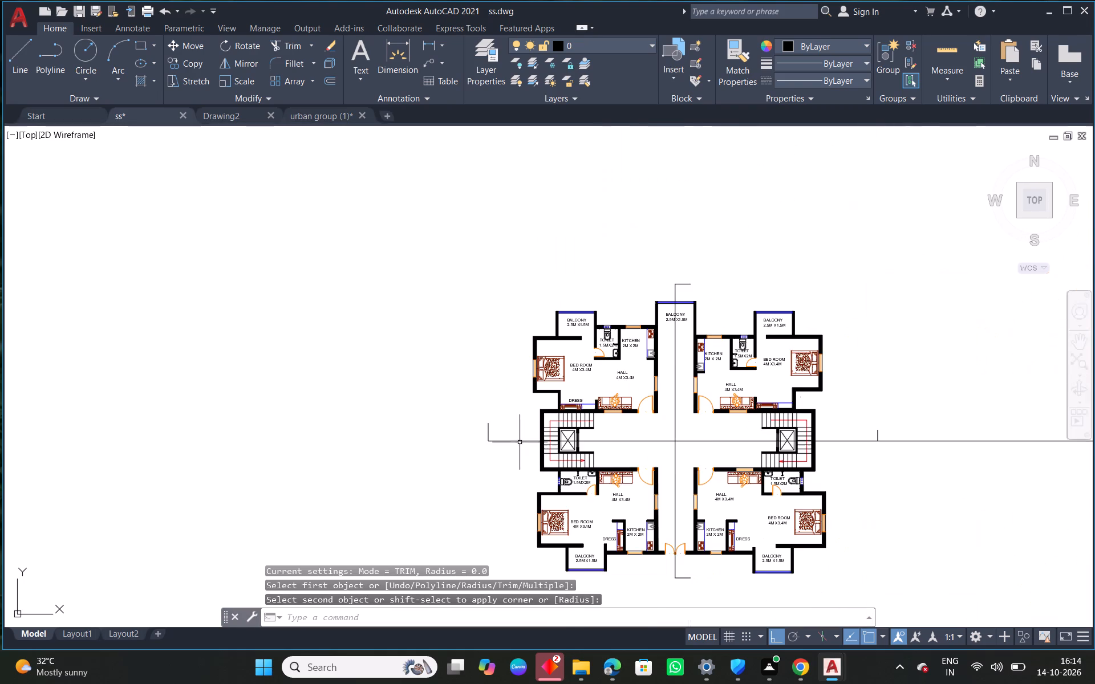
middle_click_drag(713, 474, 552, 402)
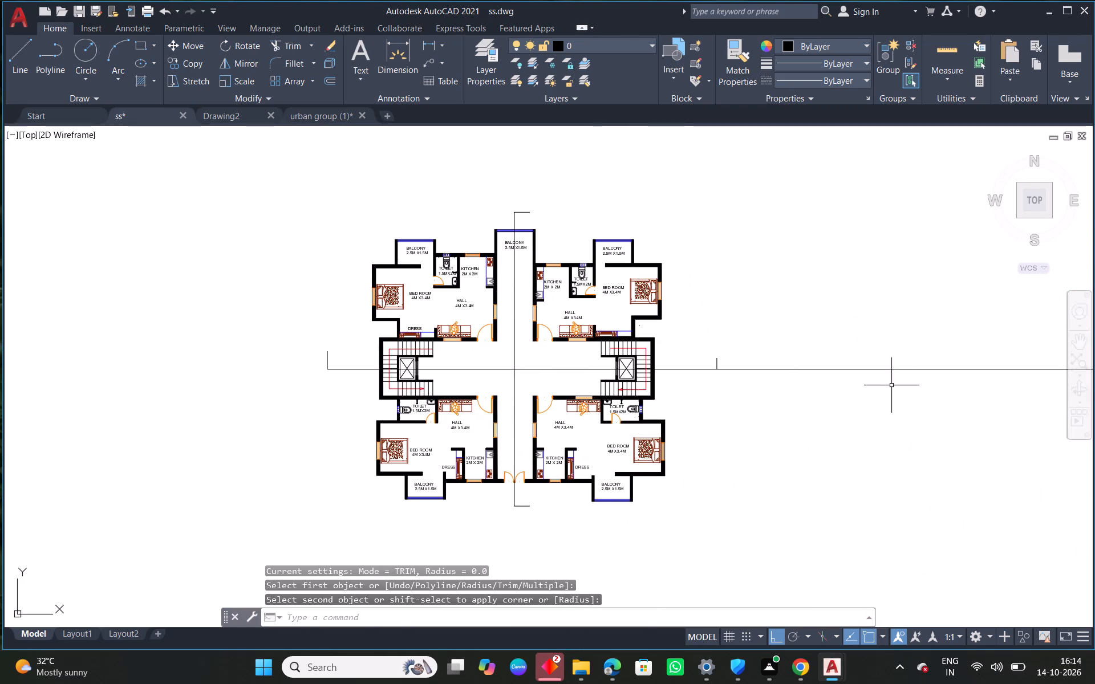
key("f")
key("space")
scroll(707, 372, "up", 2)
left_click(716, 365)
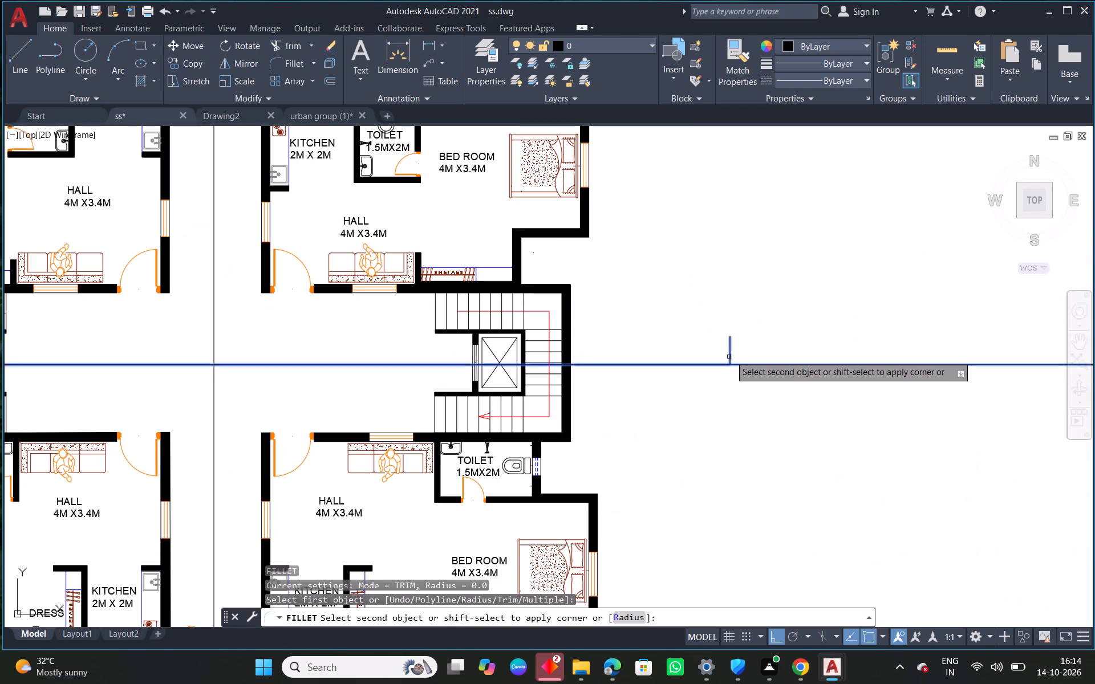
left_click(732, 354)
key("Escape")
scroll(711, 389, "down", 3)
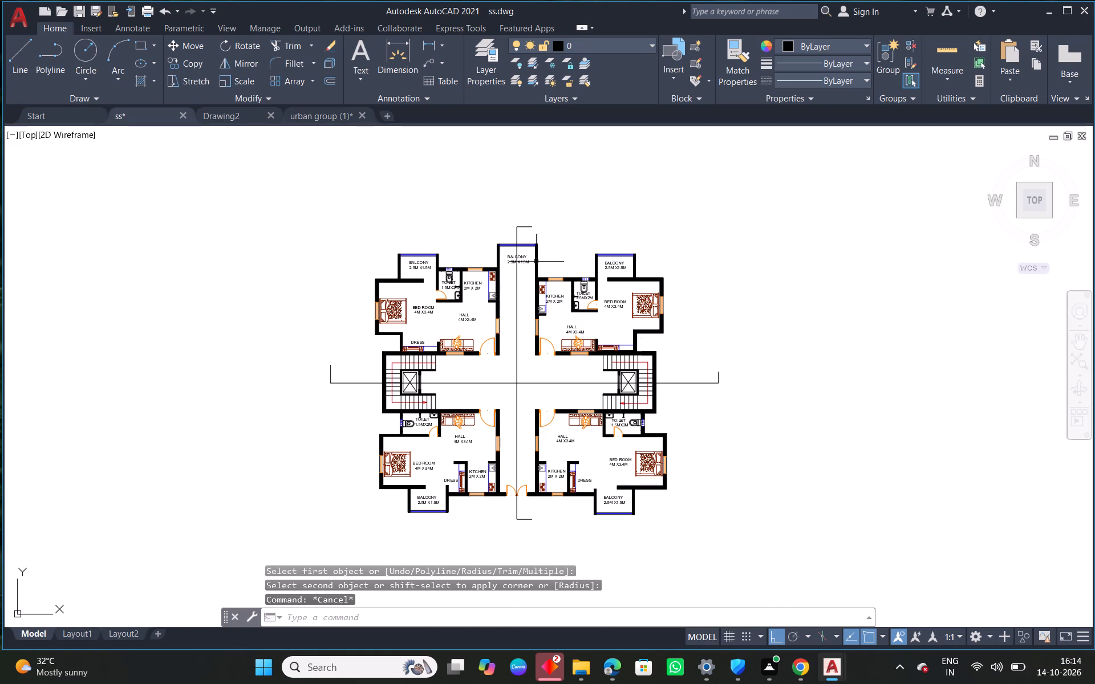
Copy the top central balcony's text label to just right of the vertical section line's upper end, with Ortho off.
scroll(526, 237, "up", 2)
left_click(513, 286)
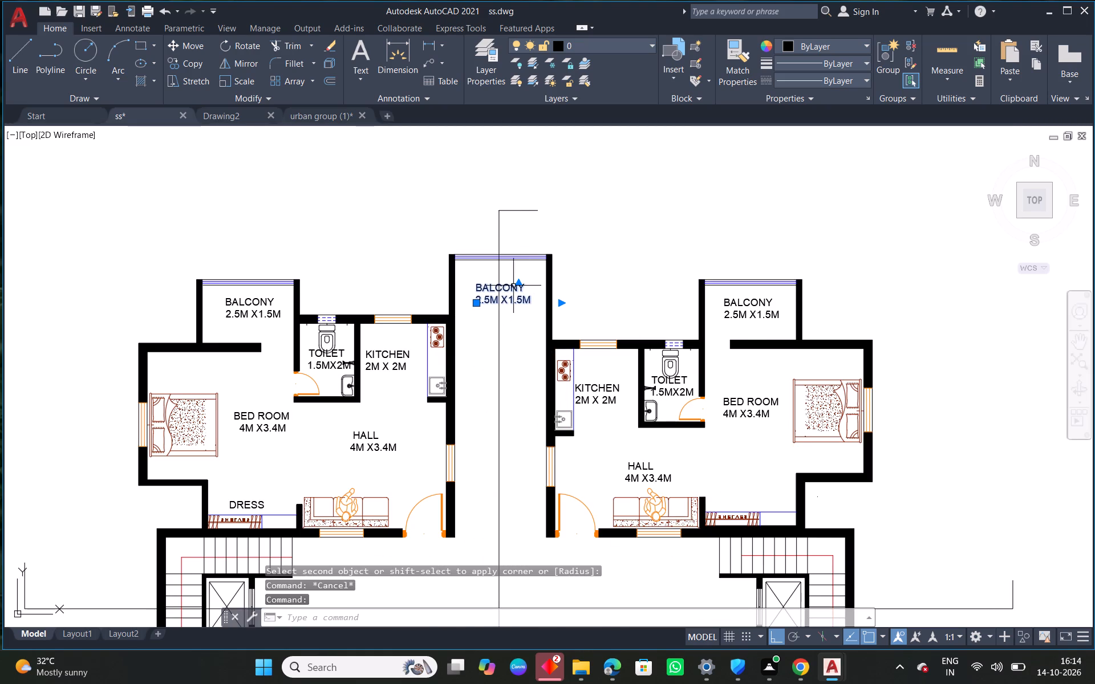
type("CO")
key("space")
left_click(513, 286)
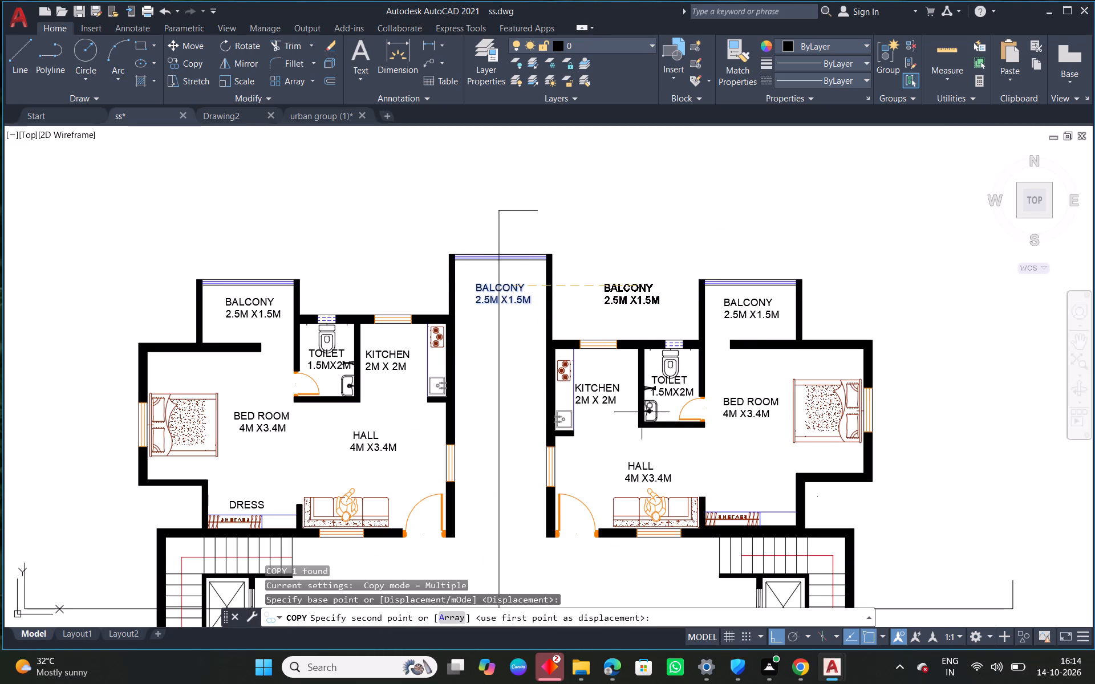
left_click(779, 637)
scroll(575, 209, "up", 2)
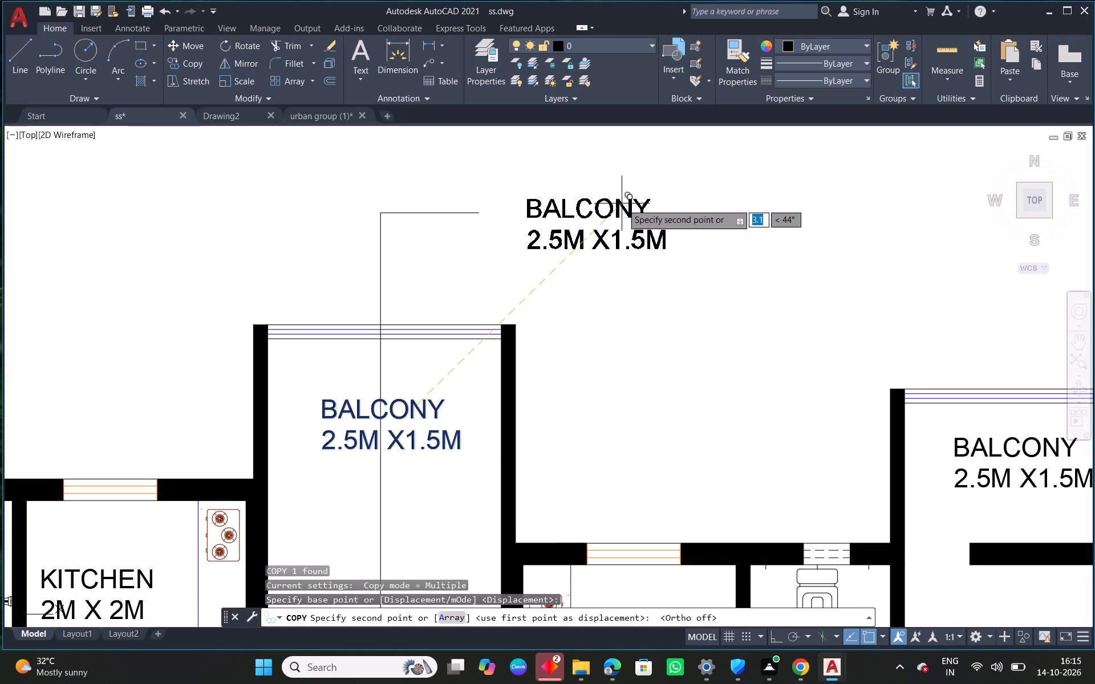
left_click(598, 193)
key("Escape")
Change the copied balcony text at the vertical section line's upper end to A.
type("ED")
key("space")
left_click(592, 201)
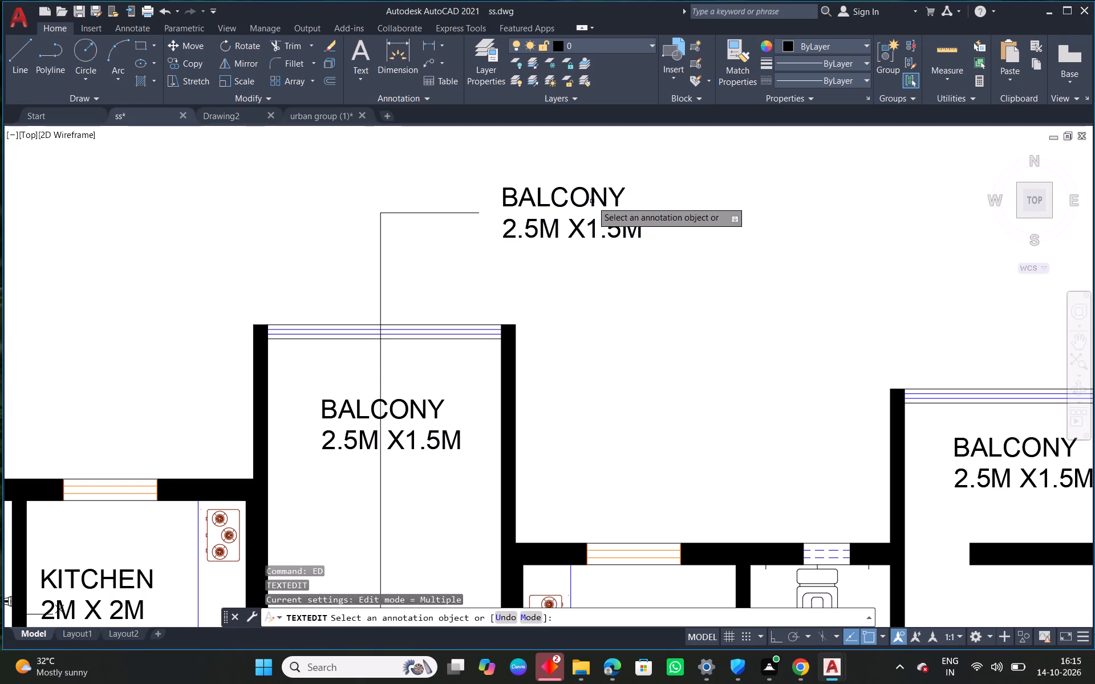
left_click_drag(643, 230, 490, 194)
key("BackSpace")
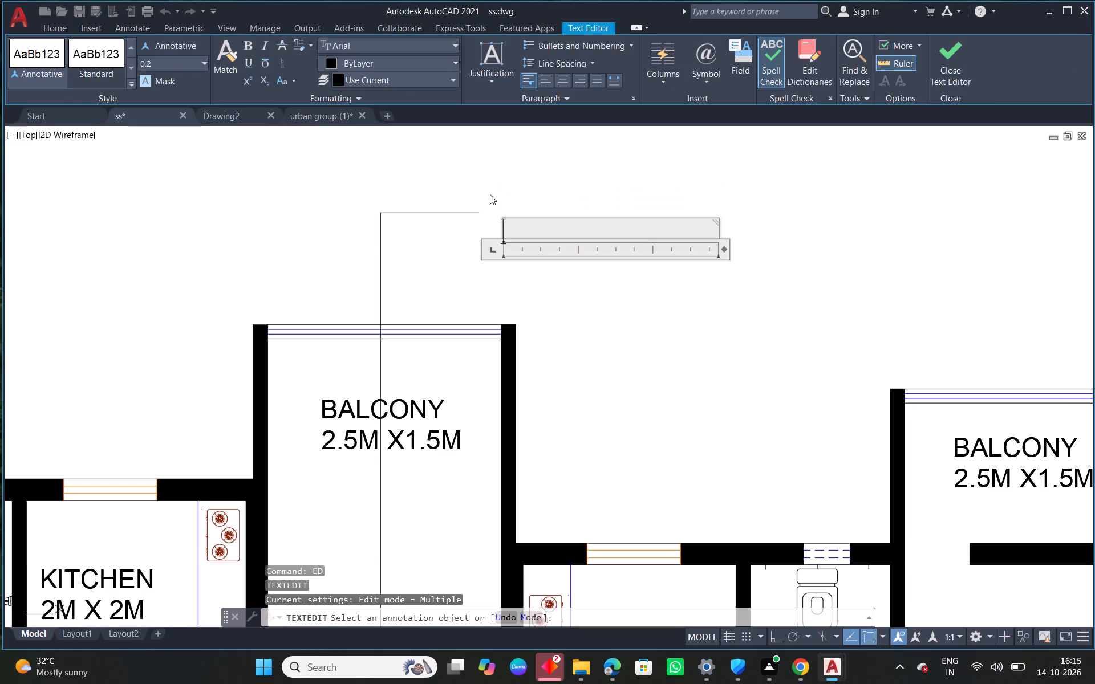
key("a")
left_click(525, 197)
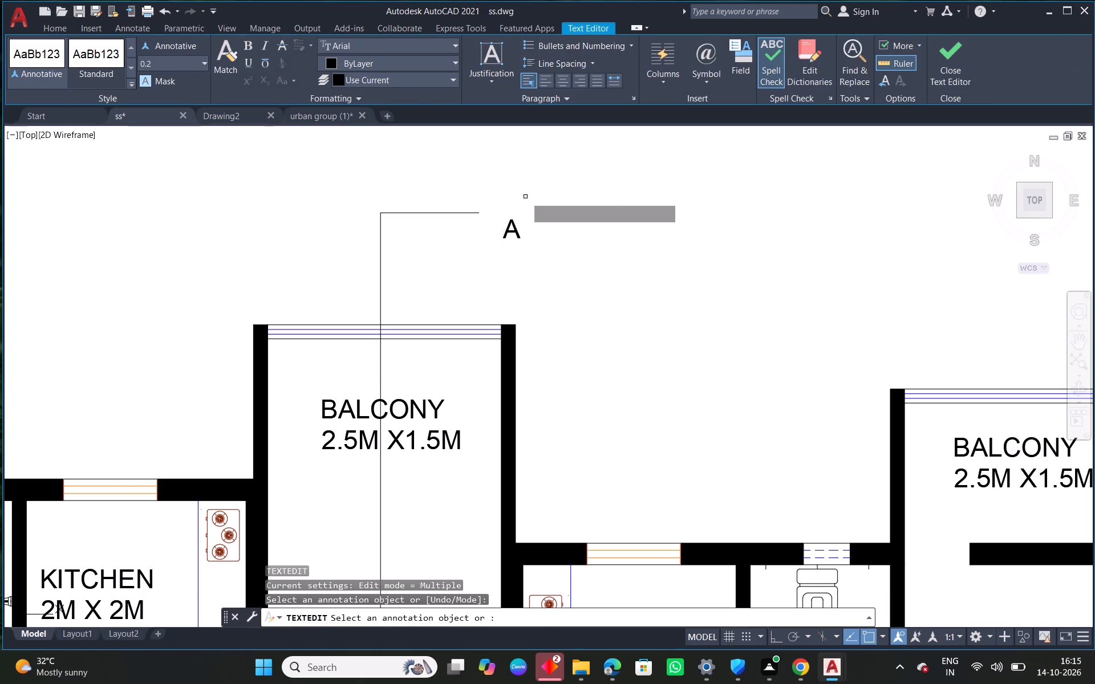
key("Escape")
Move the A label closer to the upper end of the vertical section line, level with its short horizontal tail.
left_click(515, 233)
scroll(515, 233, "up", 3)
type("M")
key("space")
left_click_drag(515, 233, 514, 226)
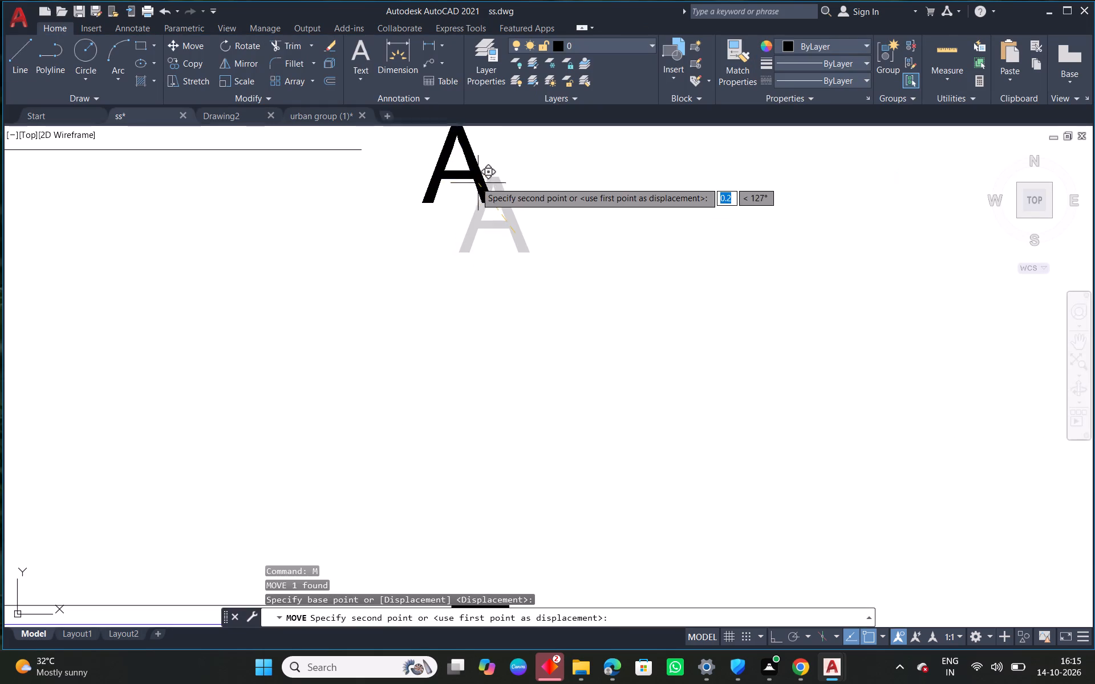
left_click(449, 177)
key("Escape")
Copy the A label to just above the left end of the horizontal section line.
scroll(496, 241, "down", 3)
left_click(482, 234)
type("CO")
key("space")
left_click(482, 233)
scroll(526, 357, "down", 3)
middle_click_drag(579, 402, 594, 242)
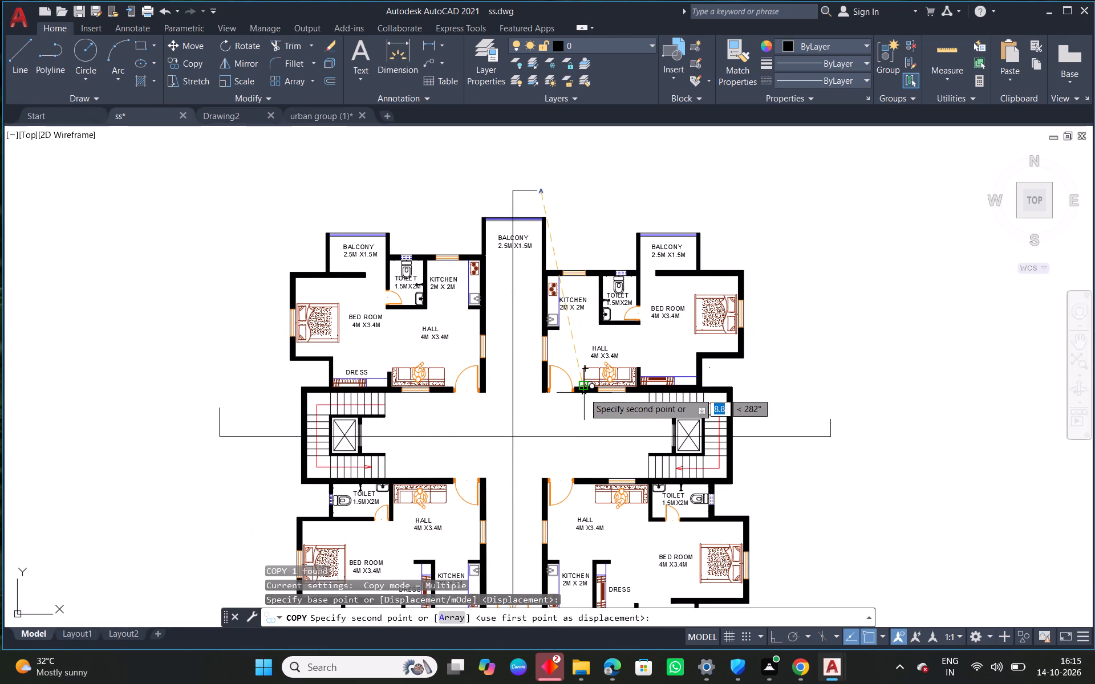
scroll(597, 411, "down", 2)
middle_click_drag(617, 436, 623, 320)
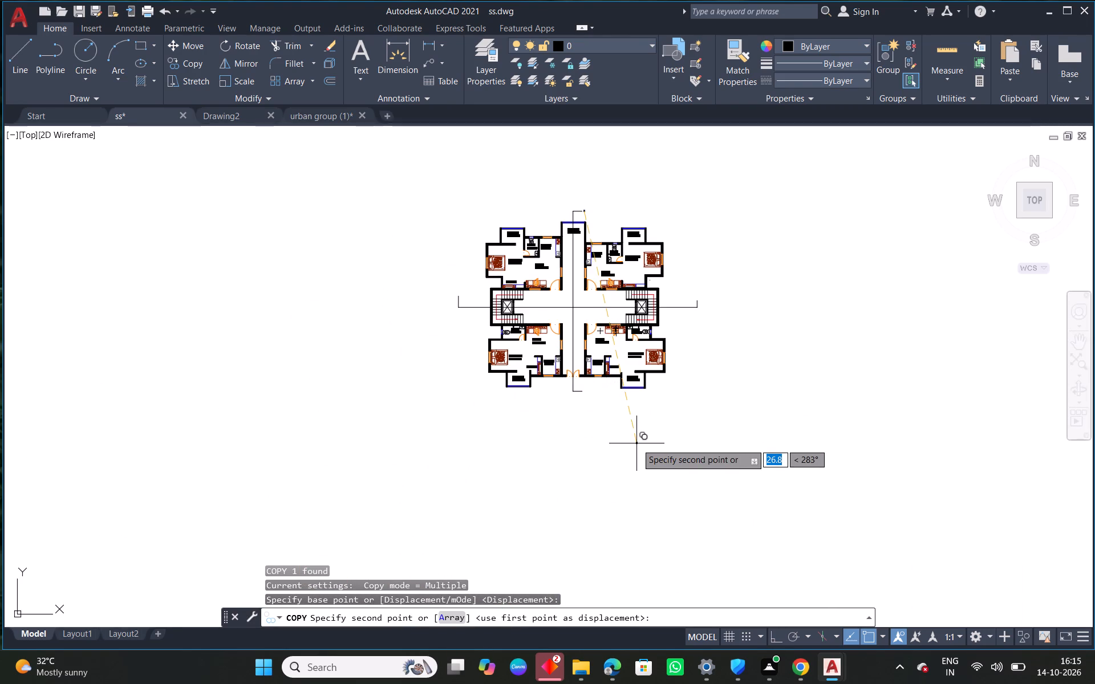
scroll(461, 306, "up", 3)
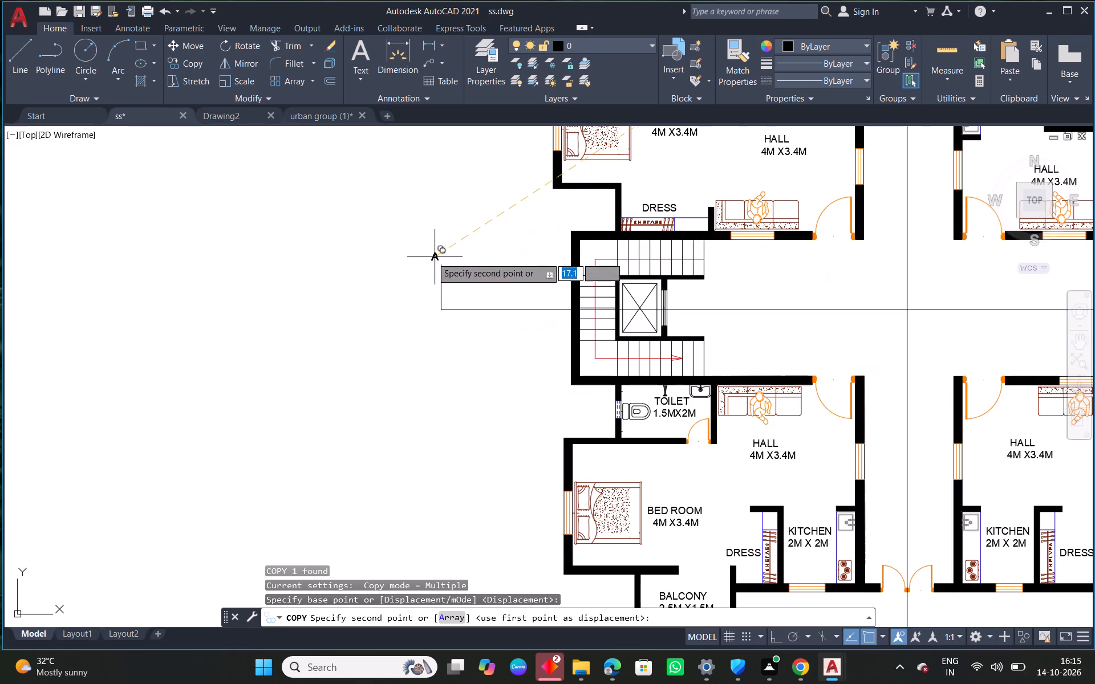
left_click(436, 255)
Place another copy of the A label just above the right end of the horizontal section line.
scroll(549, 332, "down", 2)
middle_click_drag(733, 313, 431, 289)
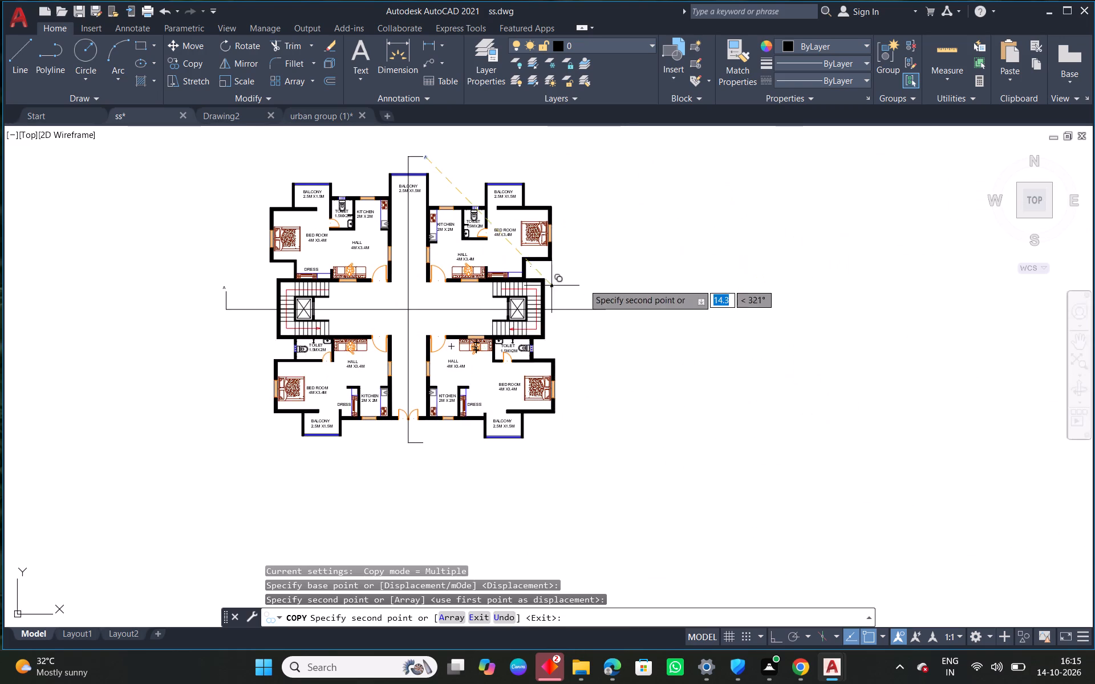
scroll(594, 269, "up", 3)
left_click(628, 365)
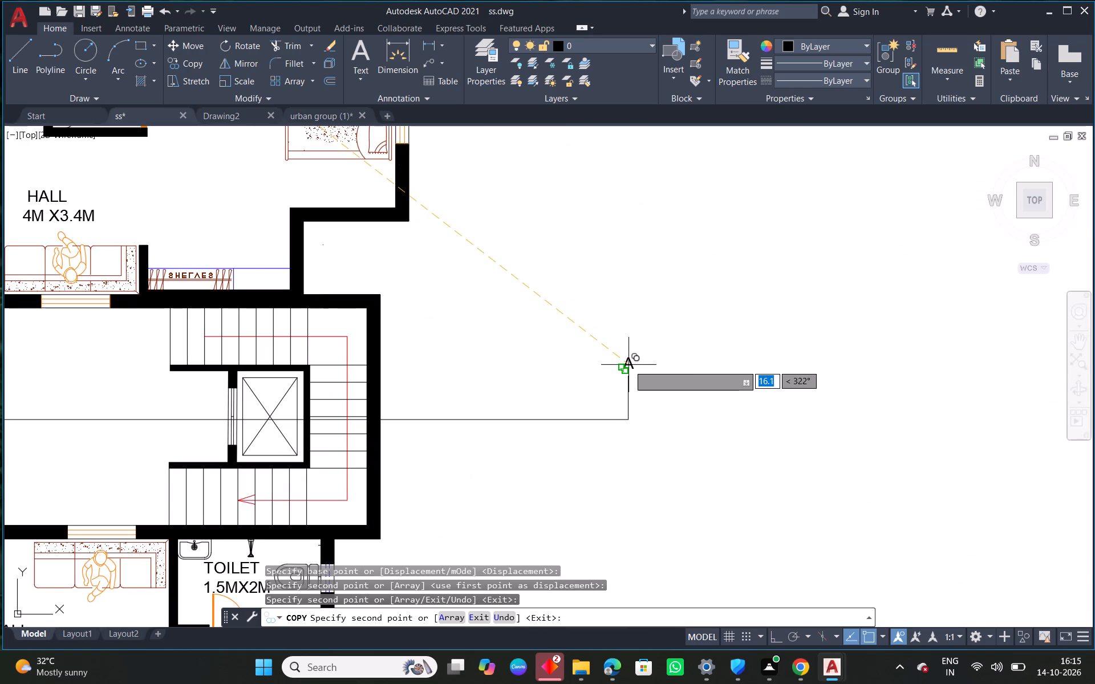
right_click(628, 365)
left_click(664, 372)
Change the label at the horizontal section line's right end to A'.
scroll(628, 351, "up", 3)
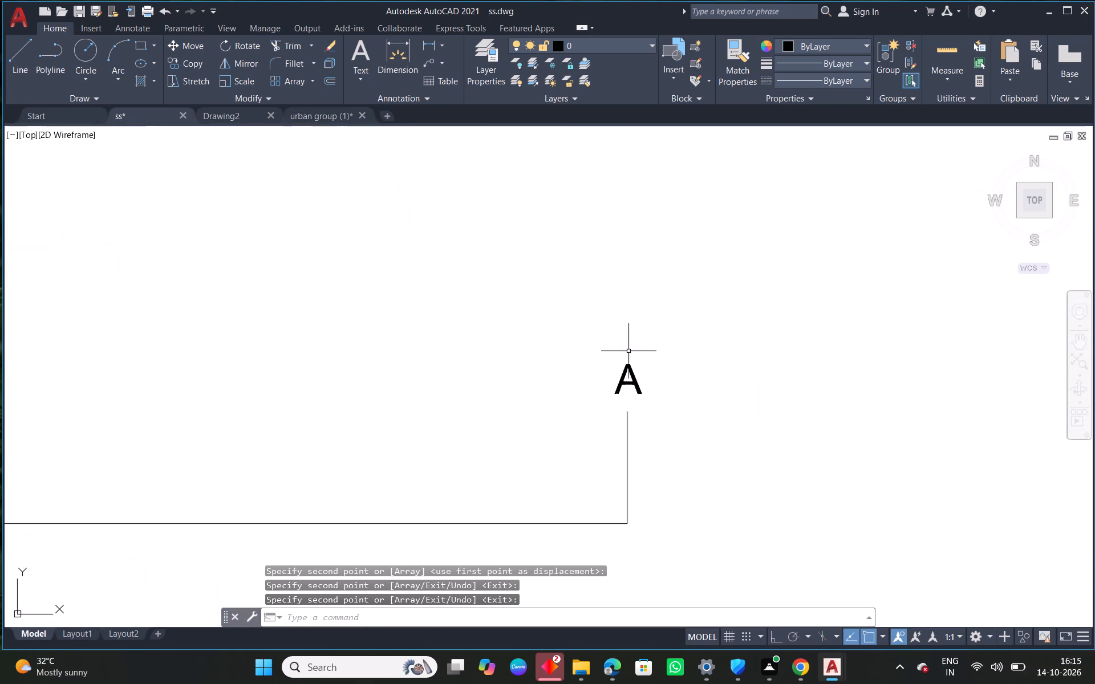
type("ED")
key("space")
scroll(647, 437, "up", 2)
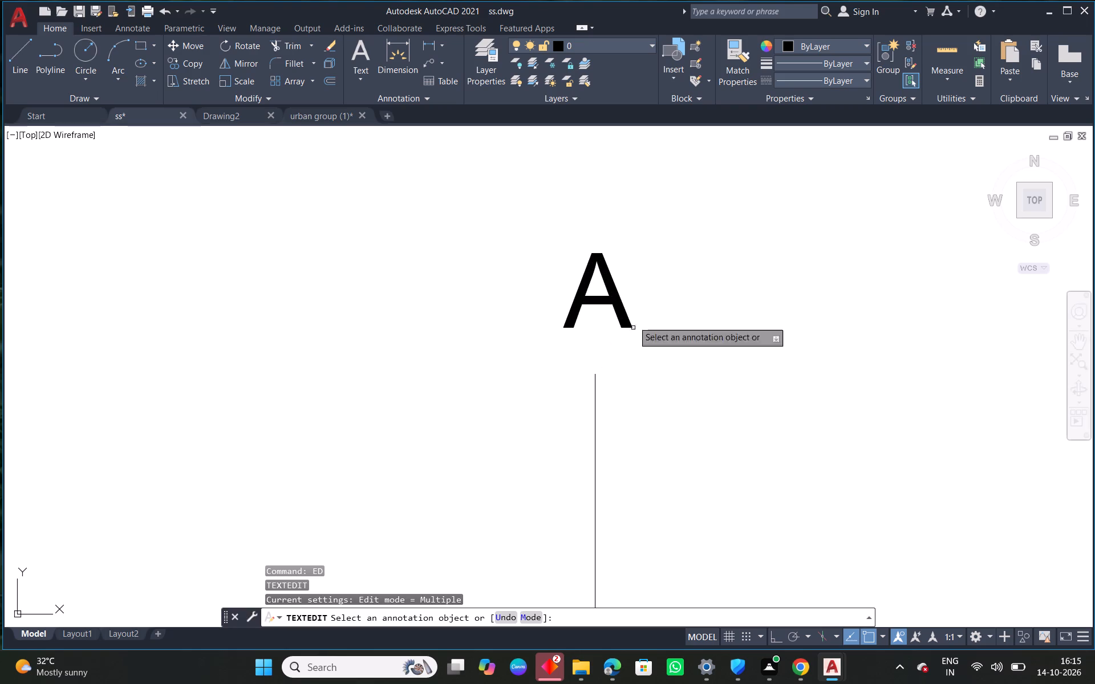
left_click(618, 295)
left_click(627, 251)
left_click(615, 271)
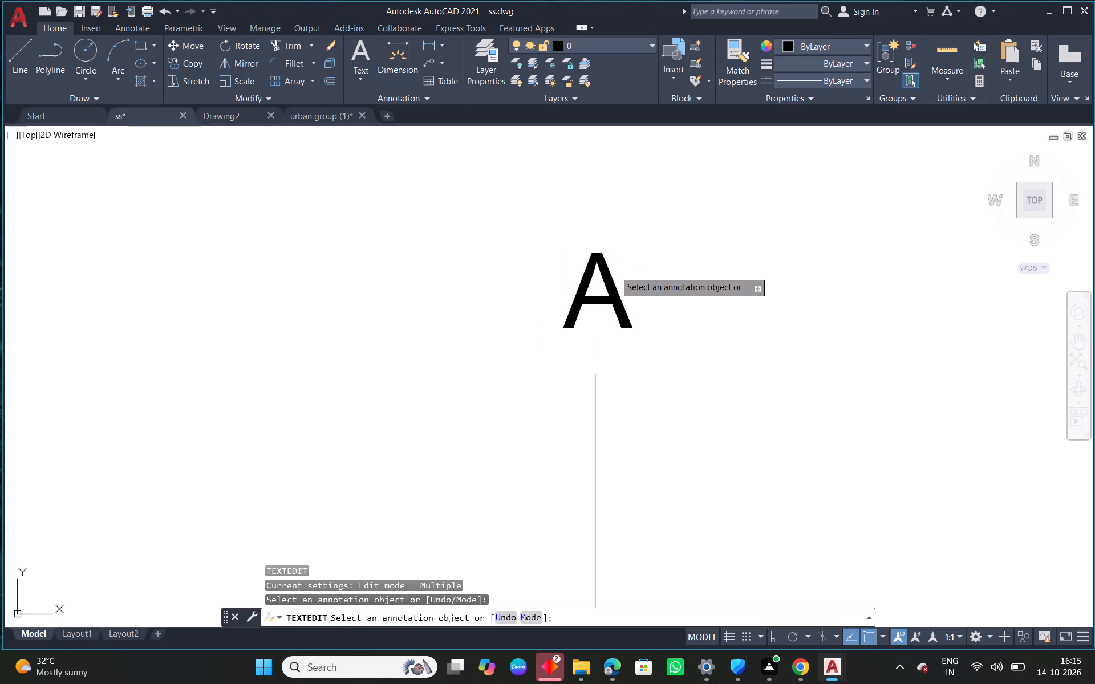
left_click(608, 278)
left_click(621, 298)
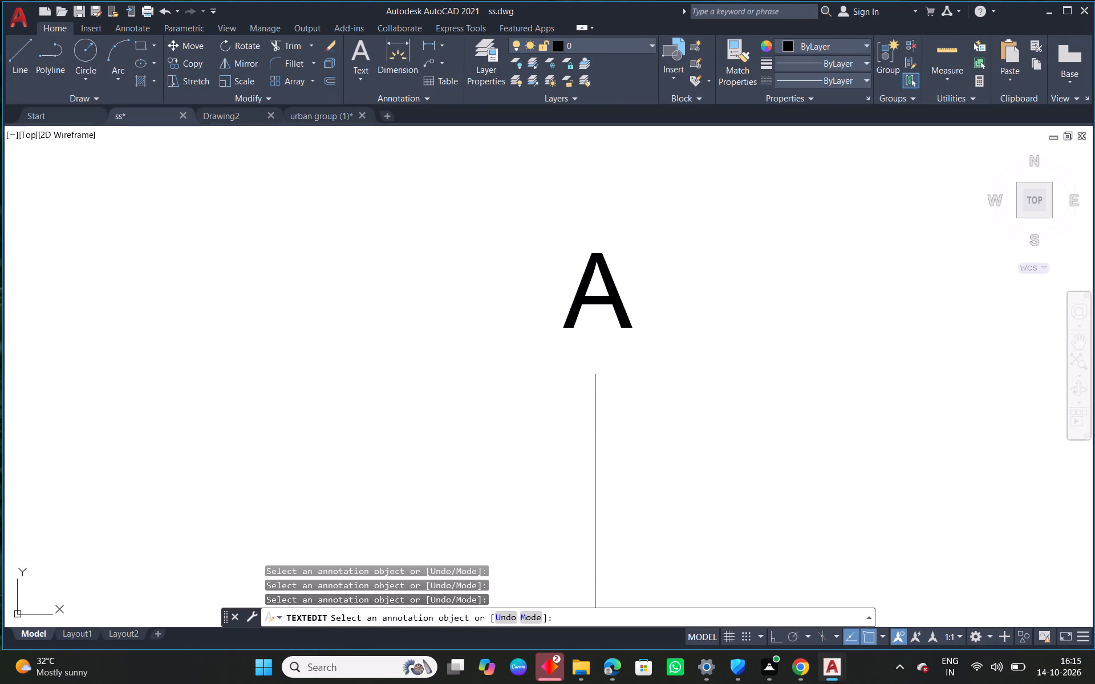
left_click(626, 263)
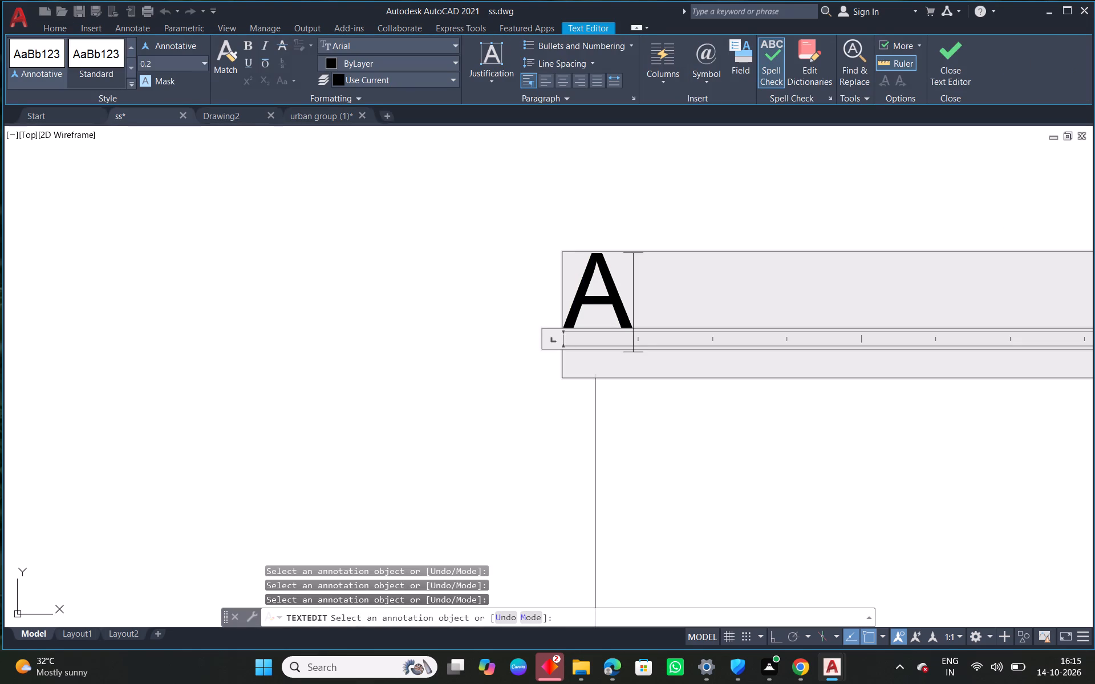
key("apostrophe")
left_click(561, 214)
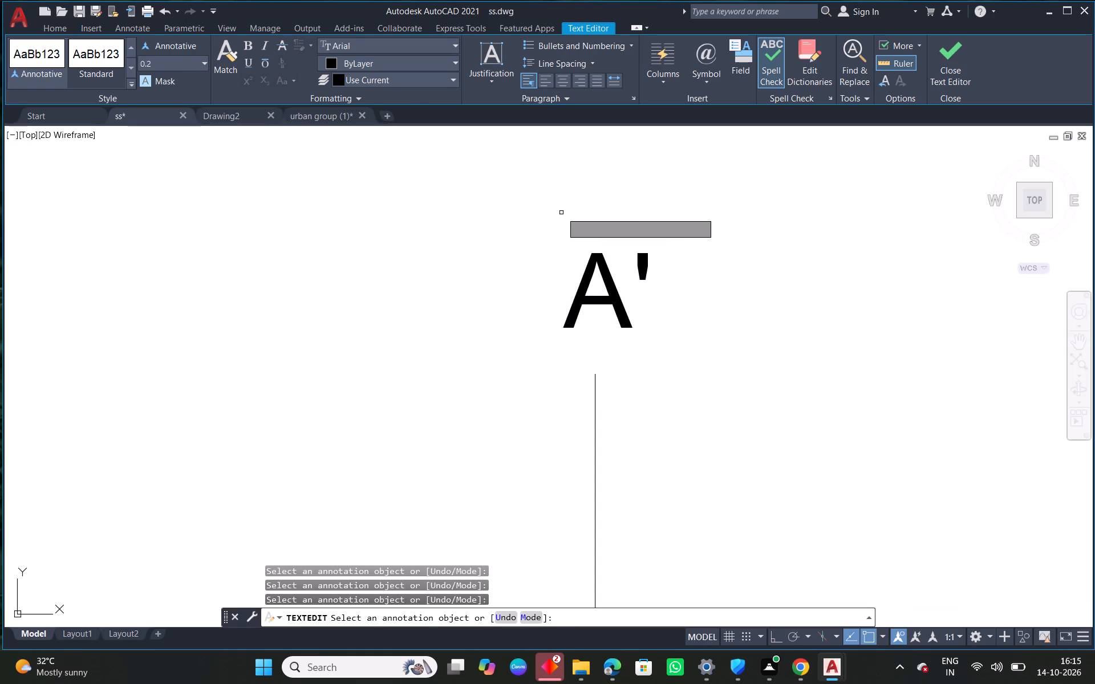
right_click(553, 222)
left_click(597, 231)
Change the label at the vertical section line's upper end to B.
scroll(585, 306, "down", 2)
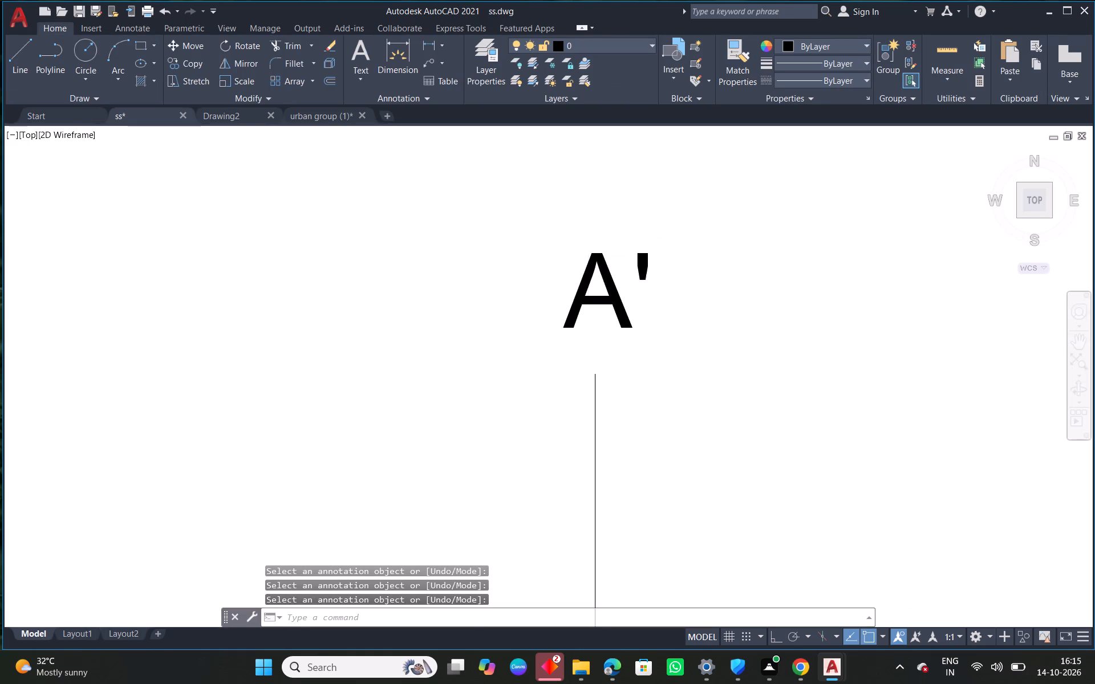
scroll(588, 316, "down", 3)
middle_click_drag(481, 252, 715, 467)
scroll(384, 216, "up", 3)
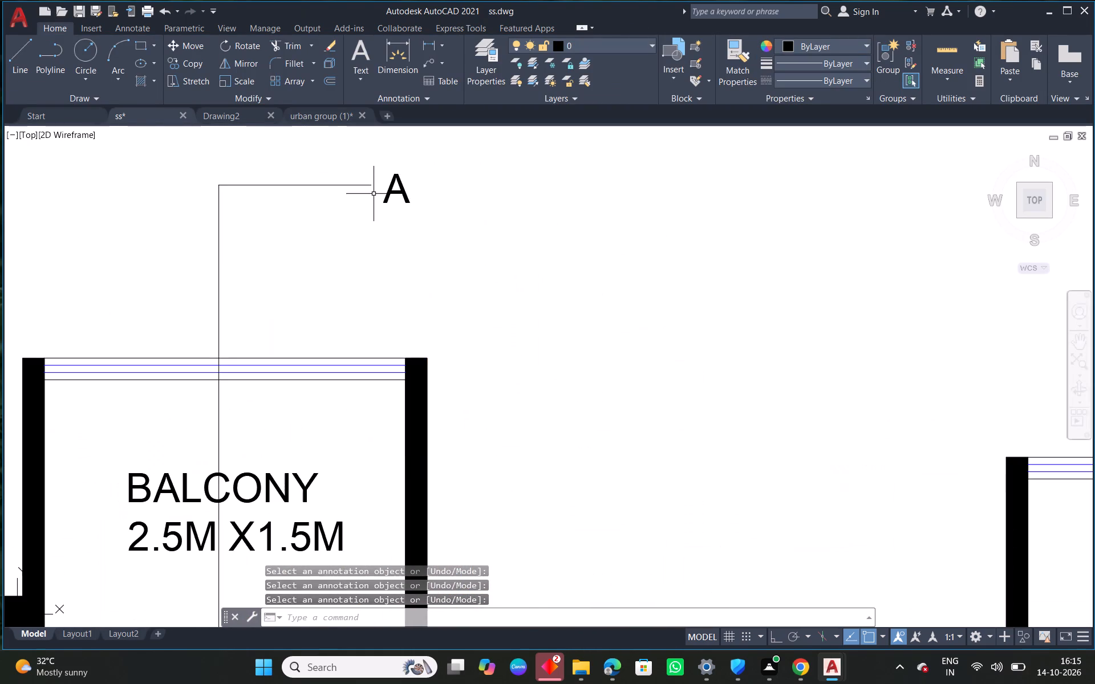
right_click(374, 192)
left_click(450, 200)
left_click(398, 197)
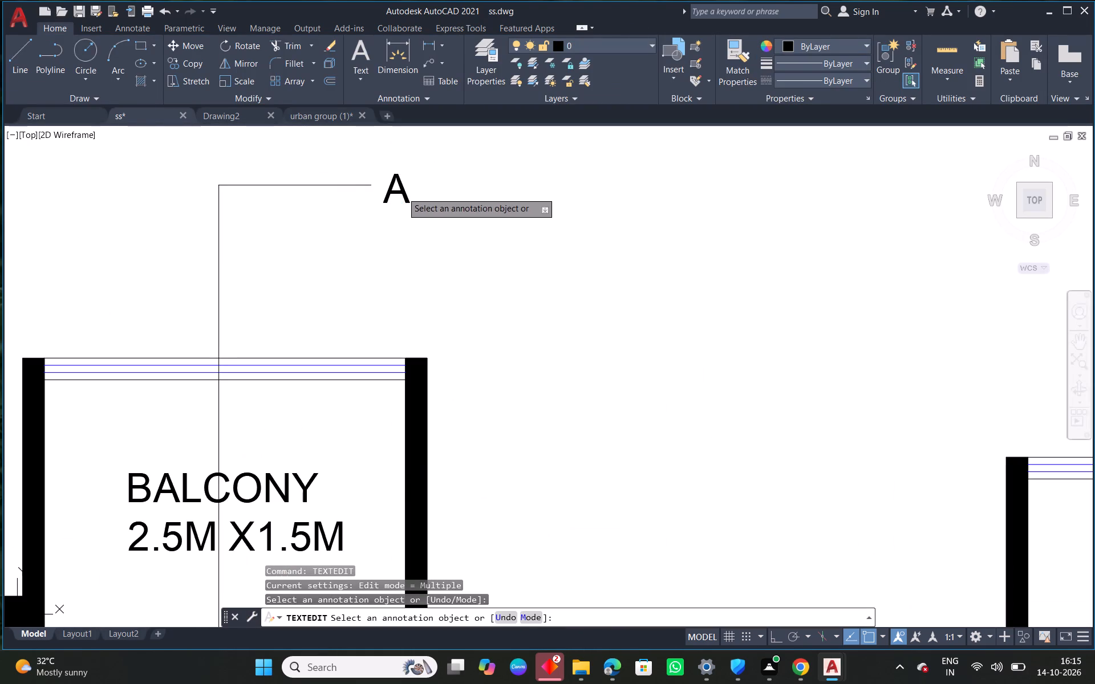
left_click(402, 192)
left_click_drag(412, 193, 381, 192)
key("BackSpace")
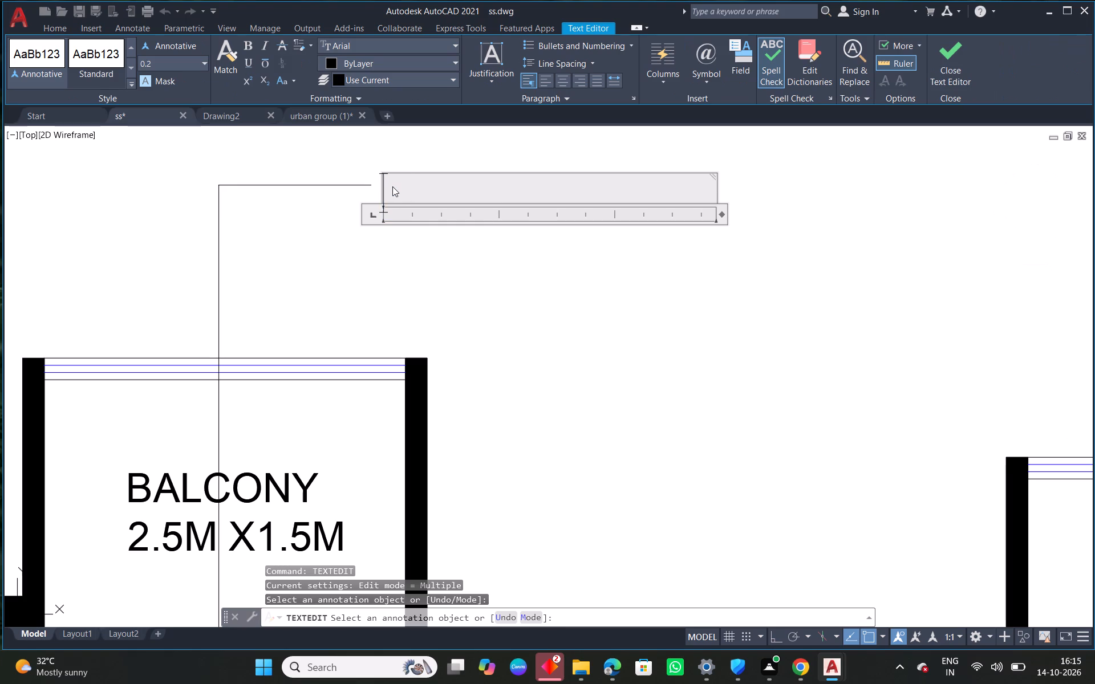
key("b")
left_click(382, 332)
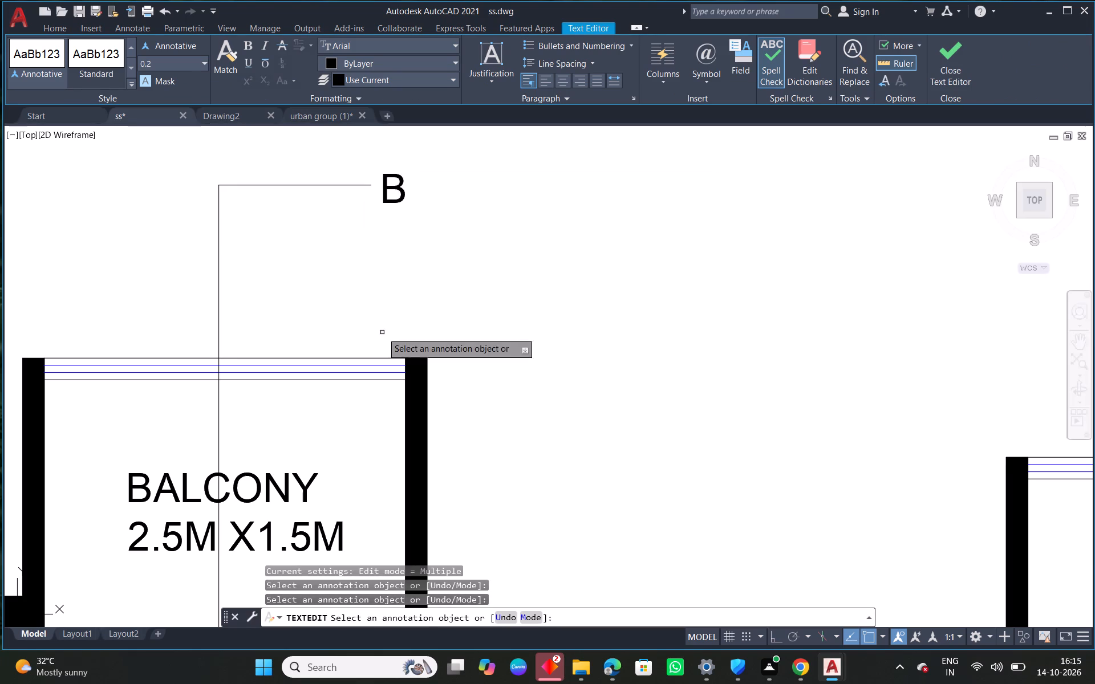
scroll(355, 295, "down", 7)
middle_click_drag(482, 419, 525, 181)
scroll(515, 191, "down", 3)
scroll(488, 466, "up", 4)
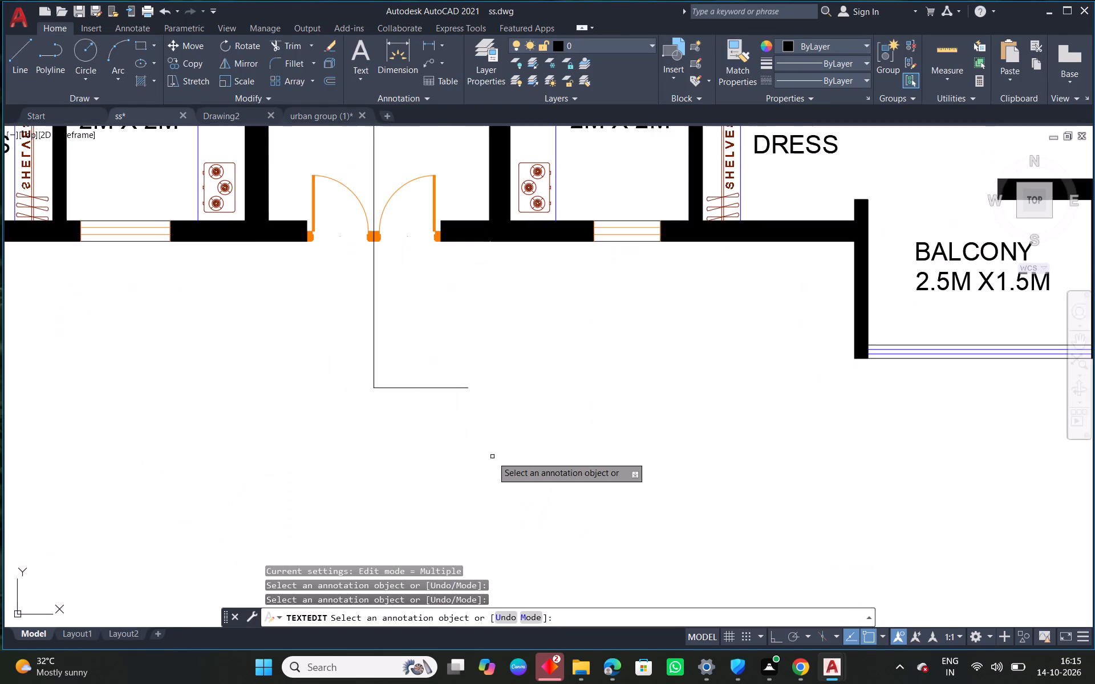
scroll(497, 429, "down", 3)
right_click(532, 437)
left_click(558, 447)
Copy the B label to beside the lower end of the vertical section line, below the entrance doors.
scroll(463, 390, "down", 3)
middle_click_drag(479, 311, 472, 365)
scroll(461, 292, "up", 6)
left_click_drag(421, 266, 398, 304)
left_click(376, 333)
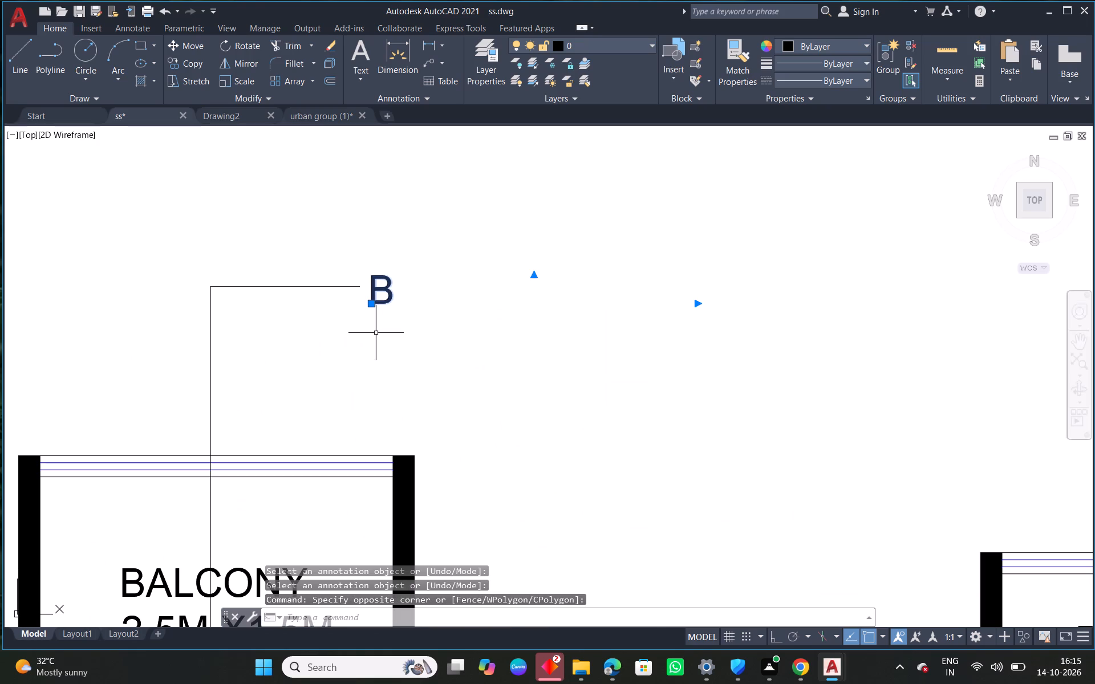
type("CO")
key("space")
left_click_drag(387, 298, 394, 311)
scroll(452, 434, "down", 3)
middle_click_drag(500, 441, 520, 152)
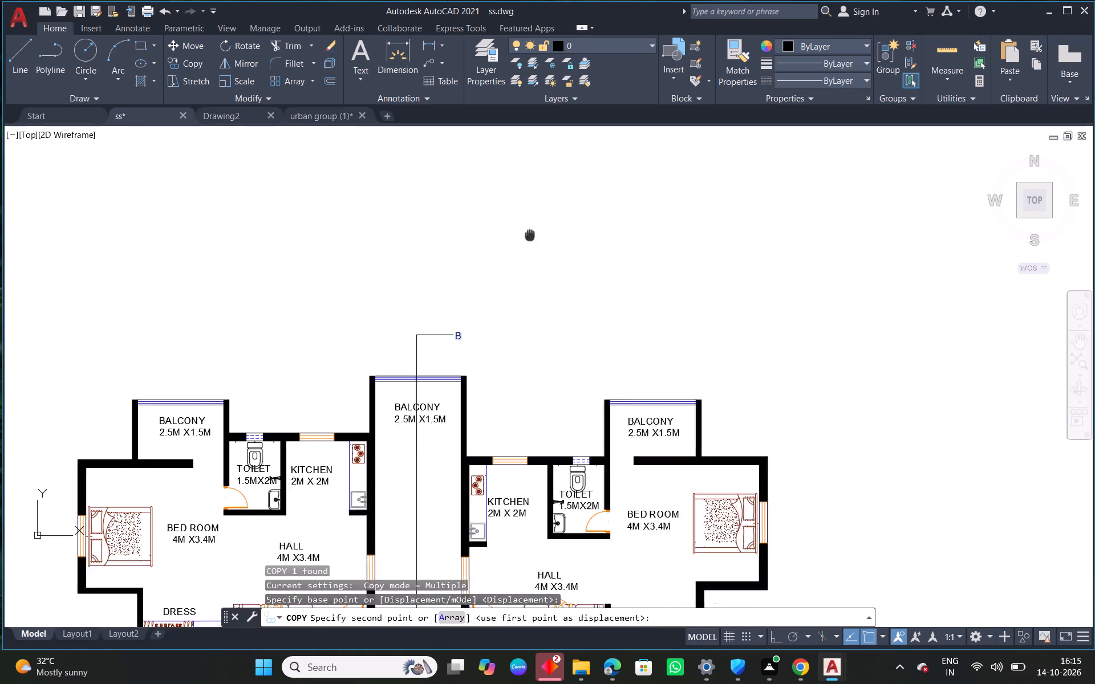
middle_click_drag(520, 152, 508, 113)
scroll(465, 184, "down", 1)
middle_click_drag(500, 491, 545, 380)
scroll(474, 477, "up", 3)
scroll(541, 396, "up", 2)
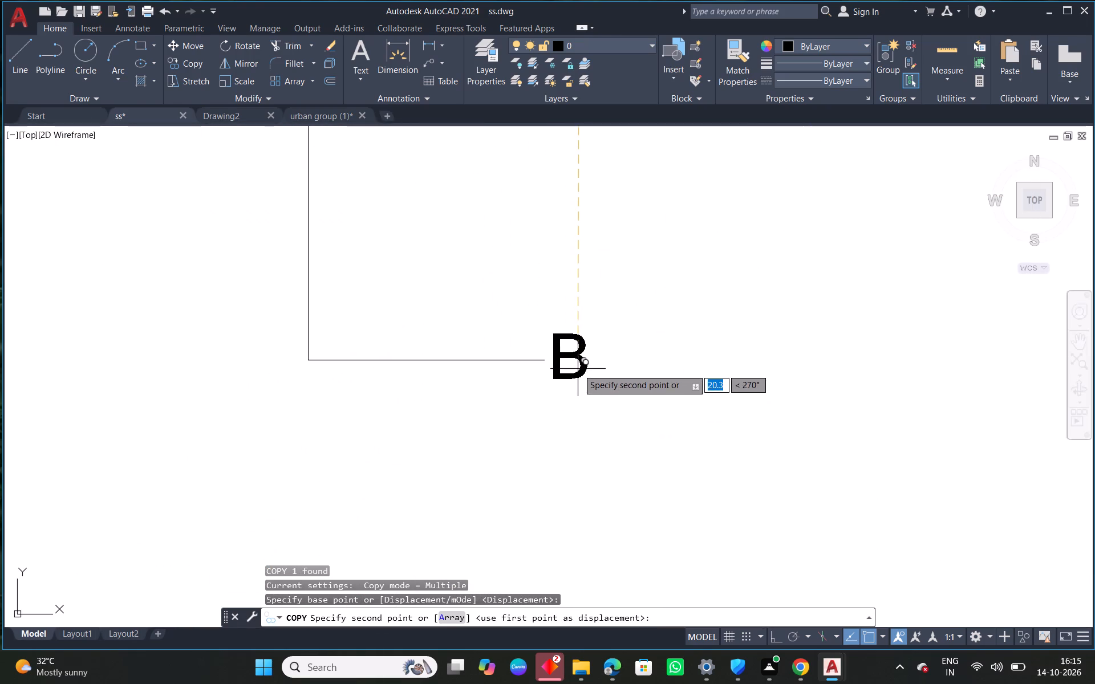
left_click(588, 369)
key("Escape")
Change the label at the vertical section line's lower end to B'.
type("ED")
key("space")
left_click(592, 362)
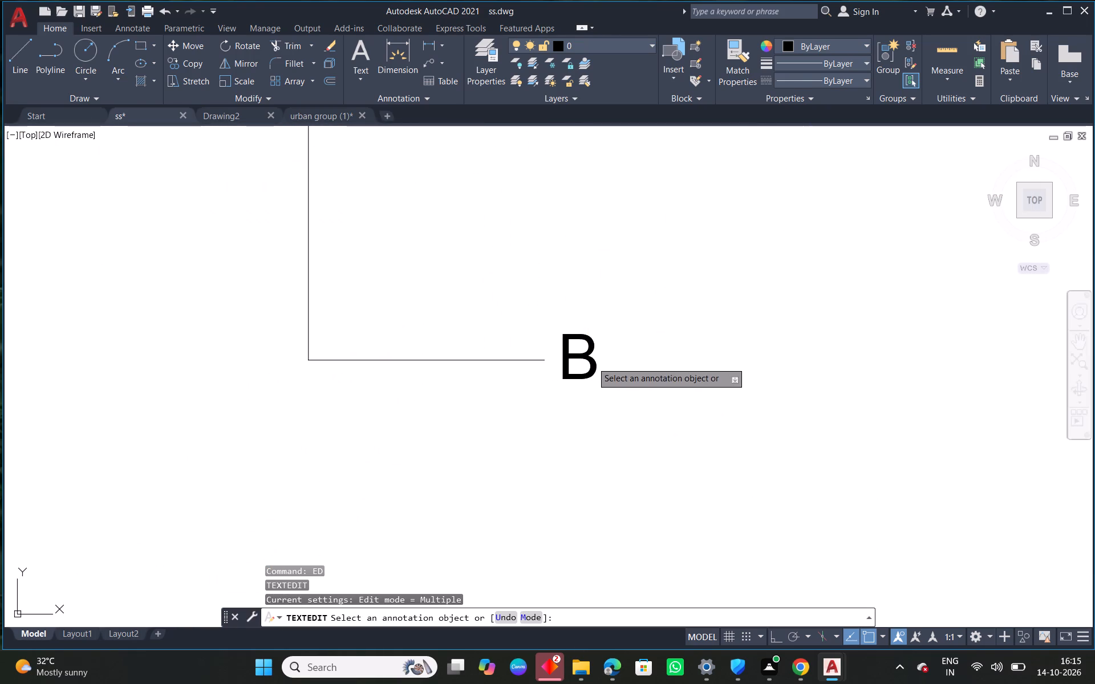
left_click(606, 334)
left_click(598, 347)
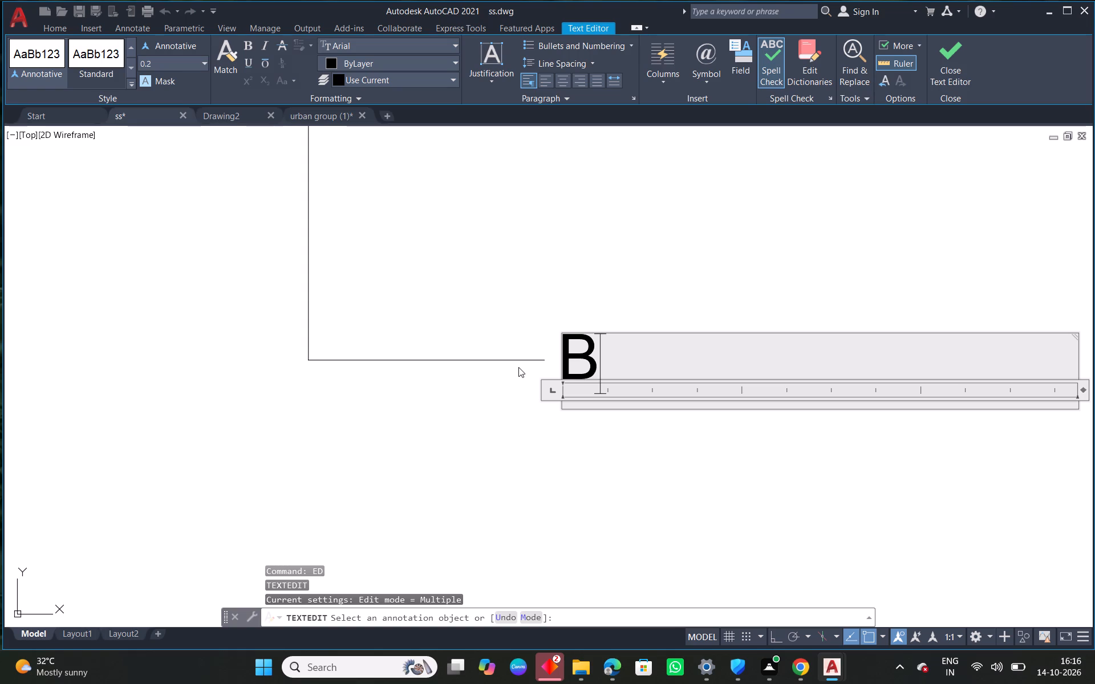
key("apostrophe")
left_click(548, 248)
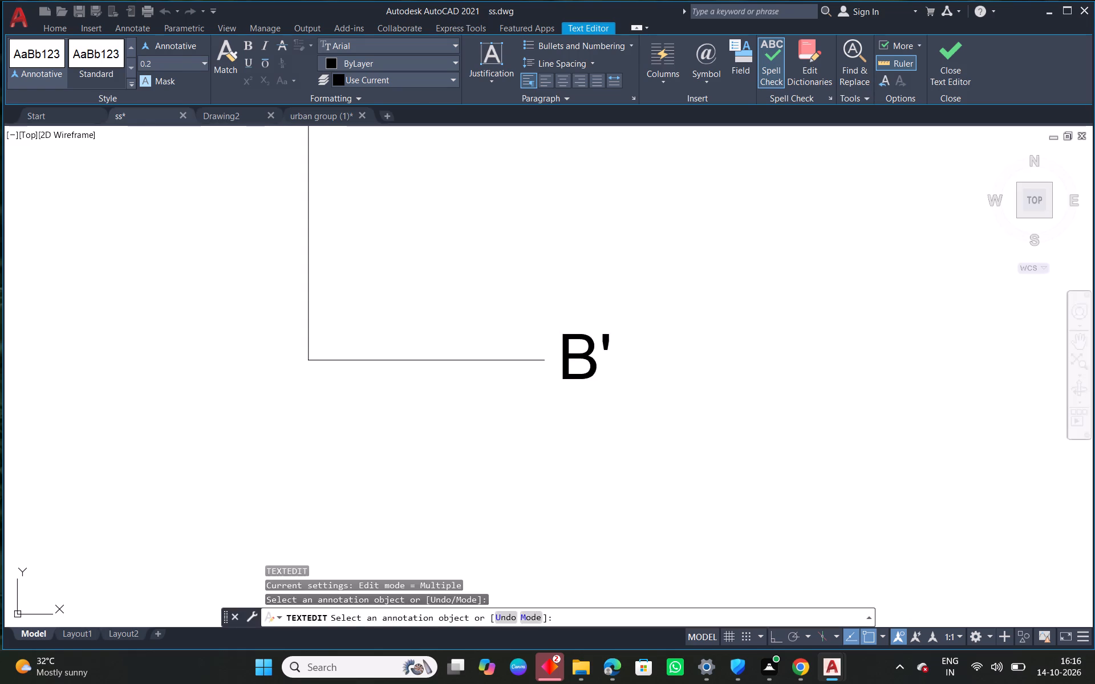
key("Escape")
Save the floor plan drawing with nothing left selected.
scroll(536, 289, "down", 8)
left_click(615, 354)
key("Escape")
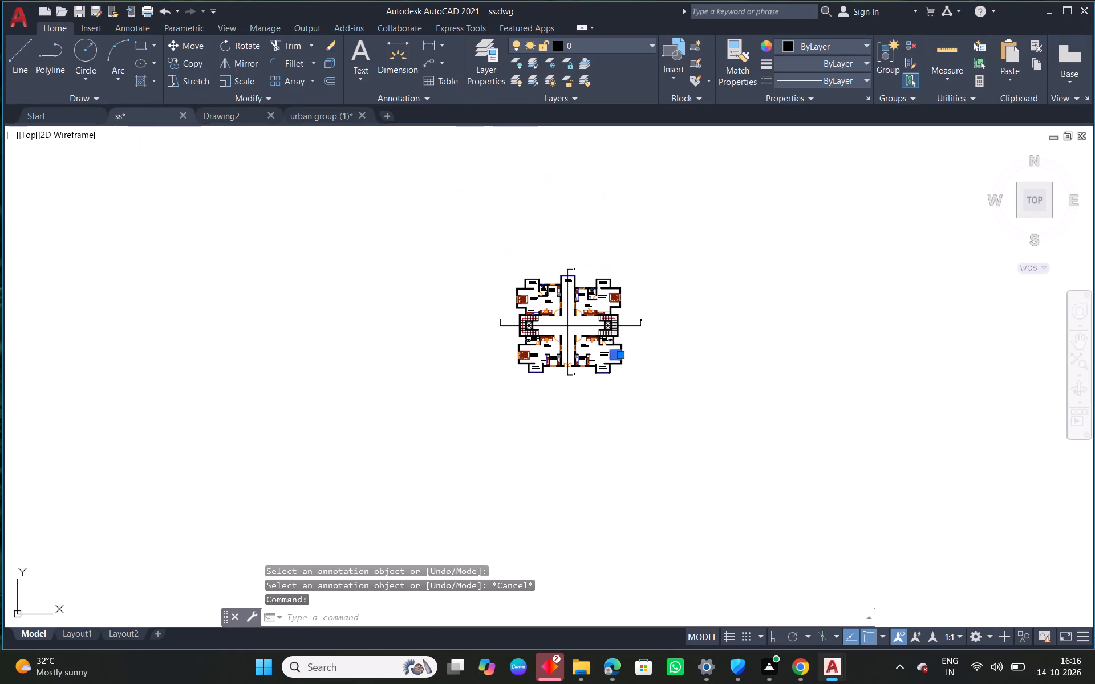
left_click_drag(711, 430, 644, 365)
left_click(464, 223)
key("ctrl+s")
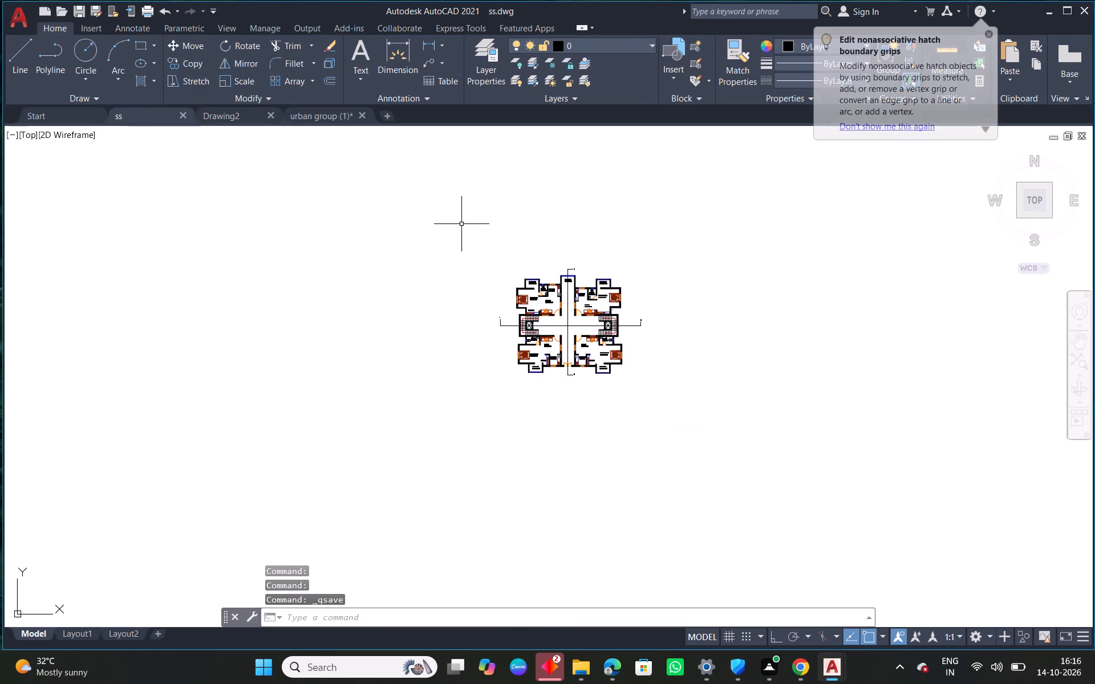
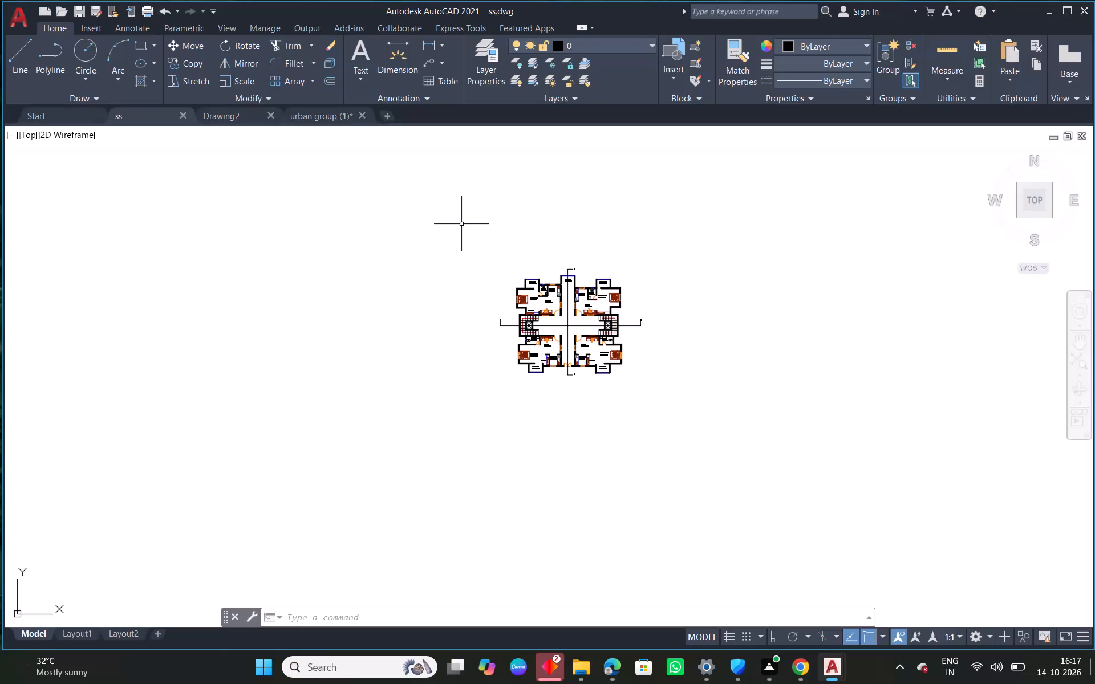
Save the ss floor plan drawing.
scroll(619, 304, "up", 3)
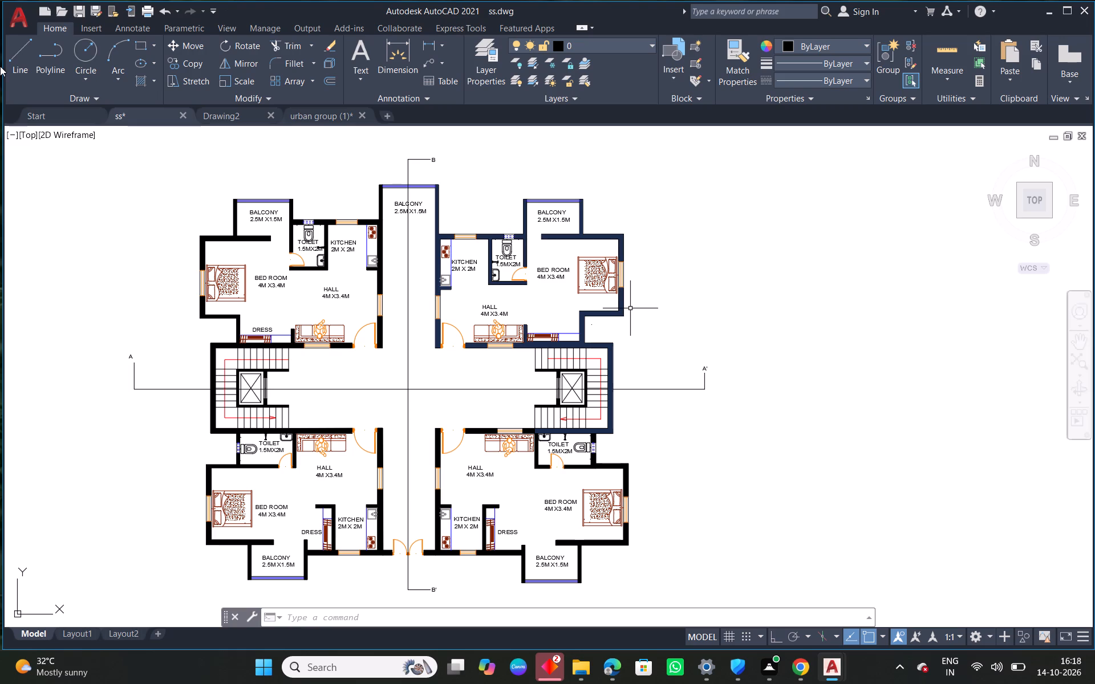
middle_click_drag(474, 372, 597, 379)
scroll(565, 369, "down", 1)
middle_click_drag(508, 407, 479, 381)
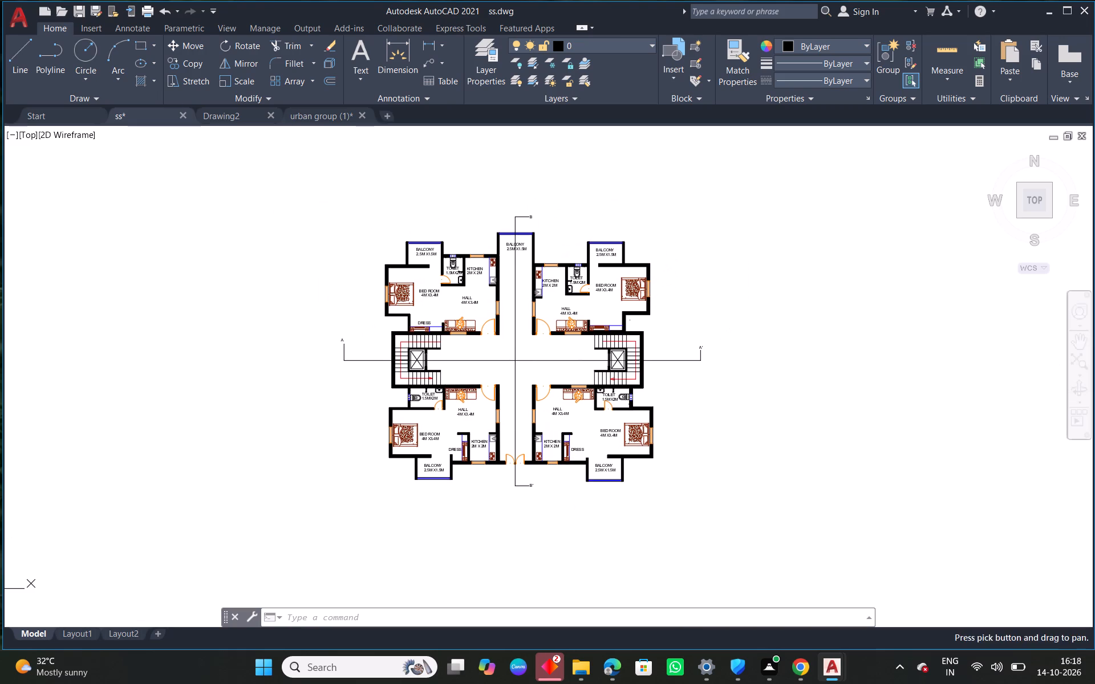
key("ctrl+s")
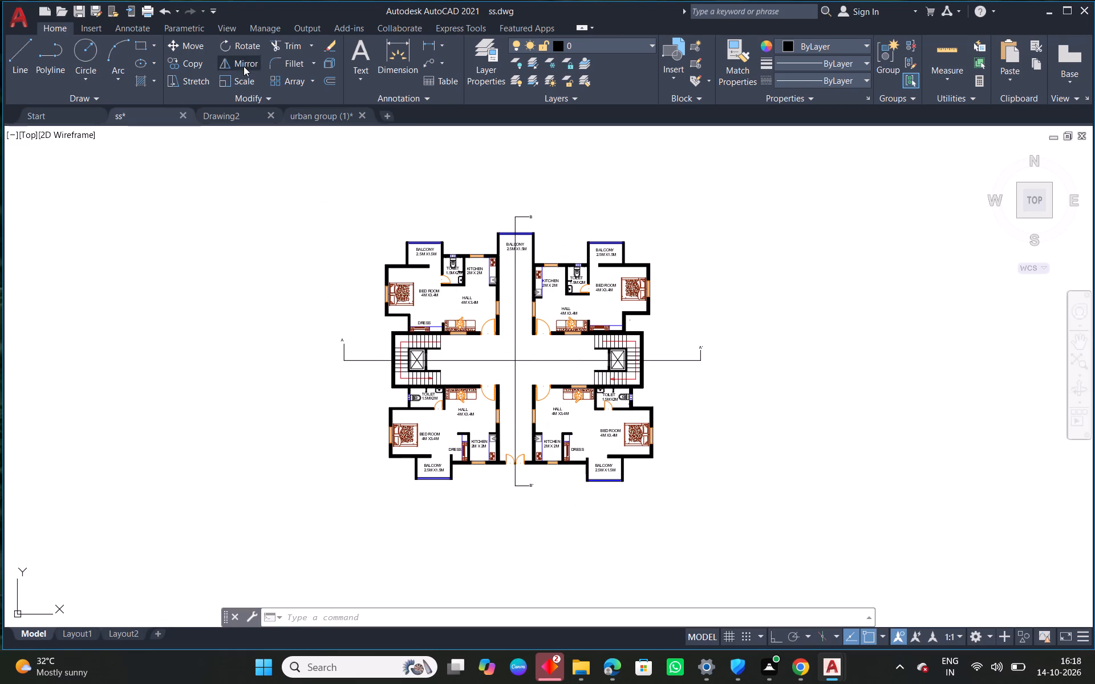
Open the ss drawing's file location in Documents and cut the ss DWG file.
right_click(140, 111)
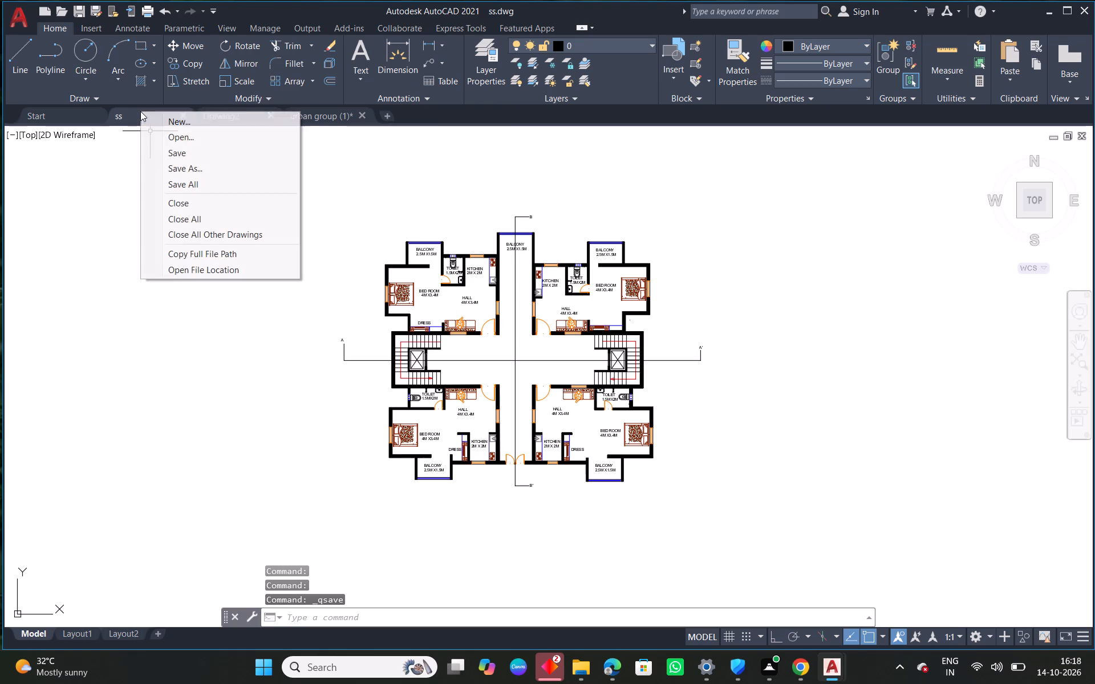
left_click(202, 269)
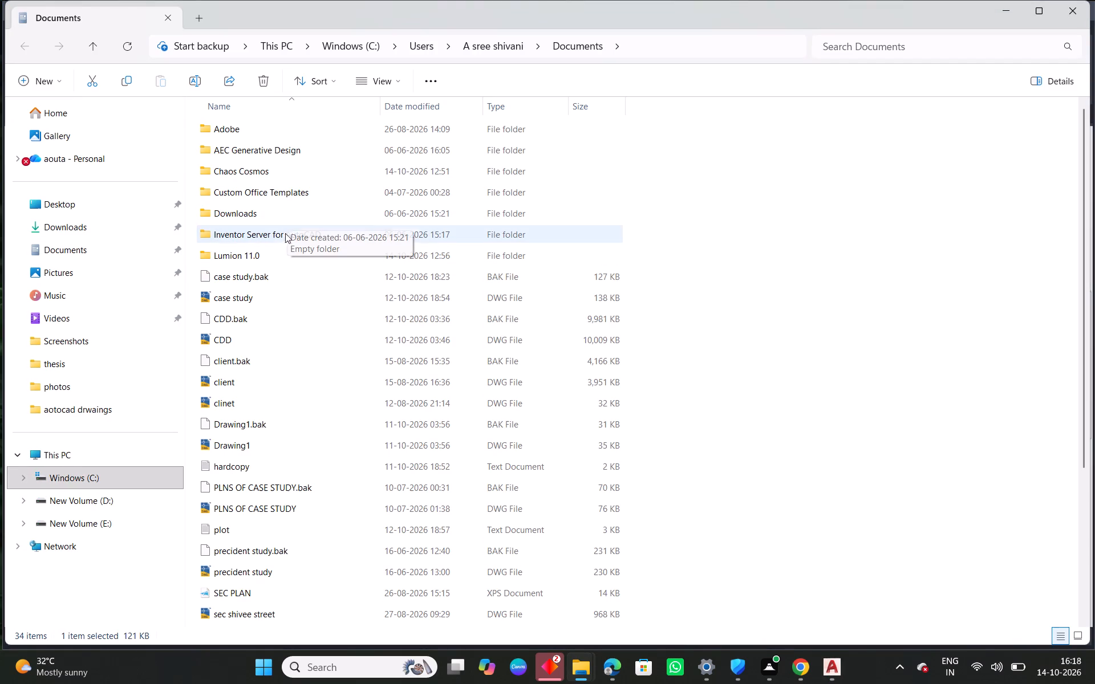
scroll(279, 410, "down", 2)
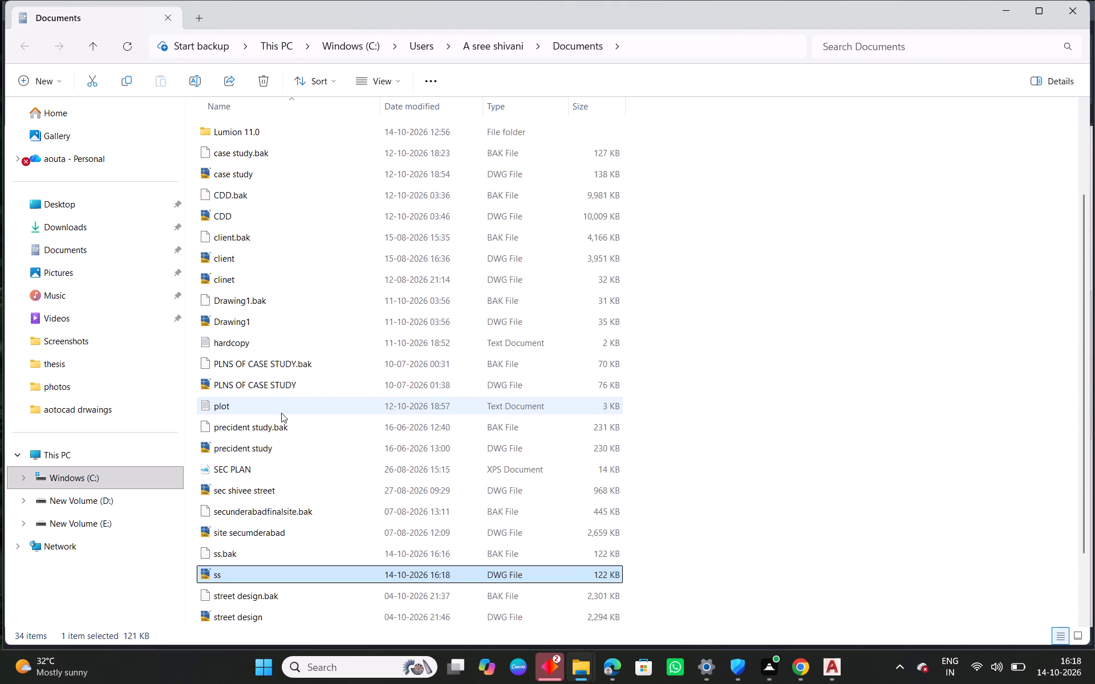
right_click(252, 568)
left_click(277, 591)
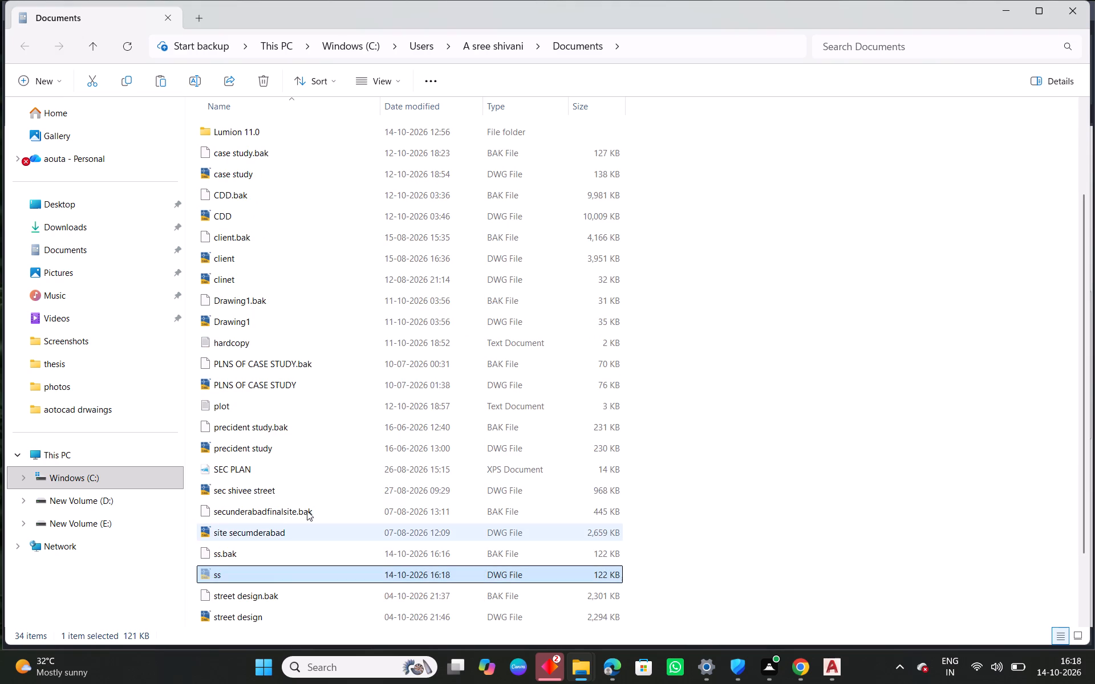
Create a folder named "Autocad dwg files" inside the internship folder on New Volume (D:).
left_click(127, 495)
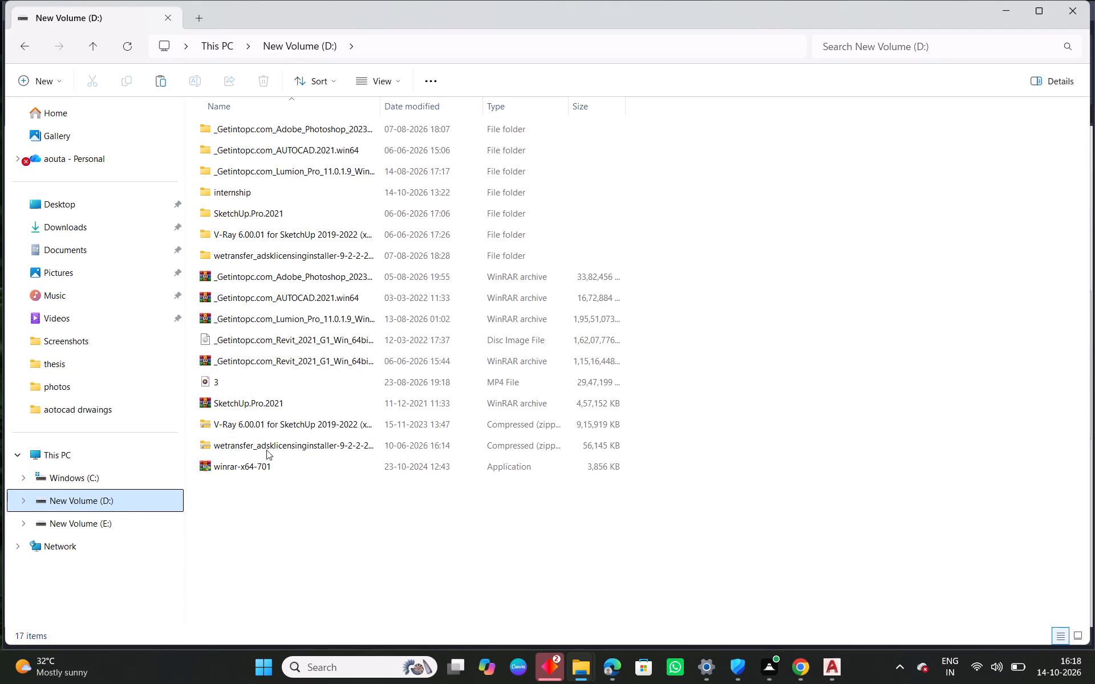
double_click(280, 193)
right_click(254, 168)
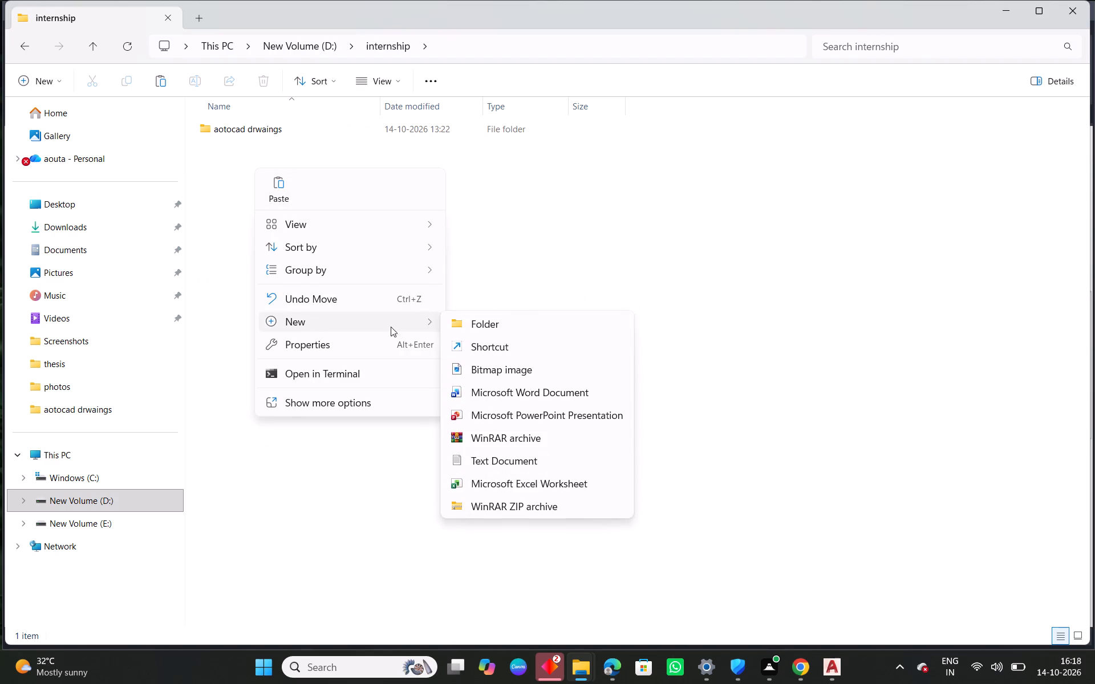
left_click(462, 321)
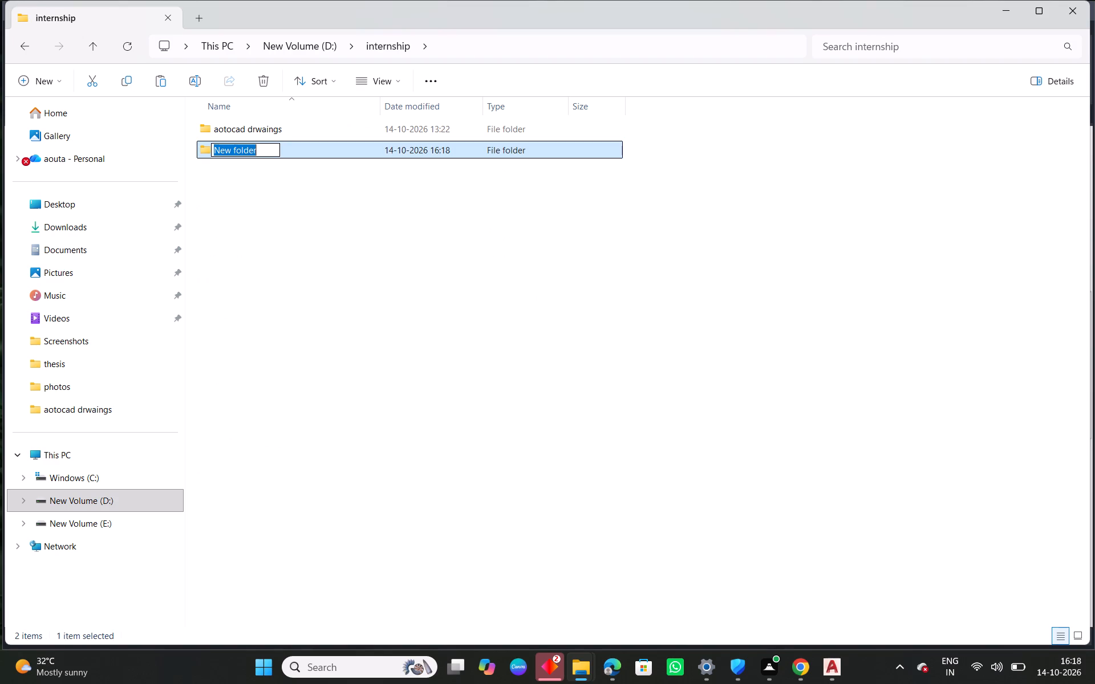
key("BackSpace")
key("a")
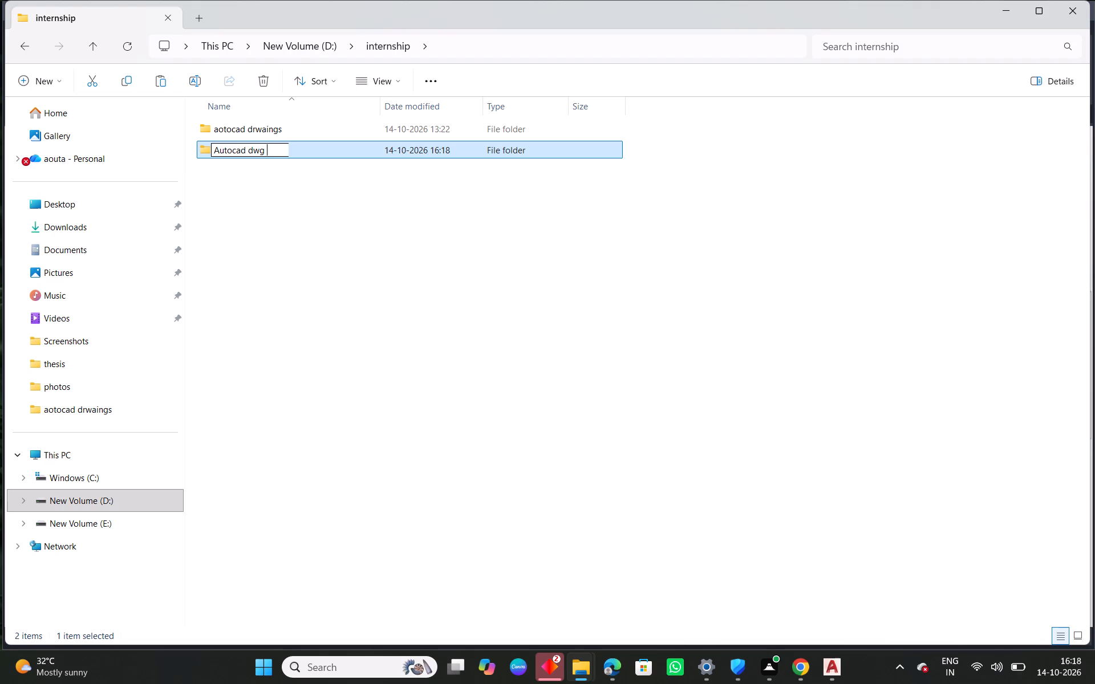
key("Return")
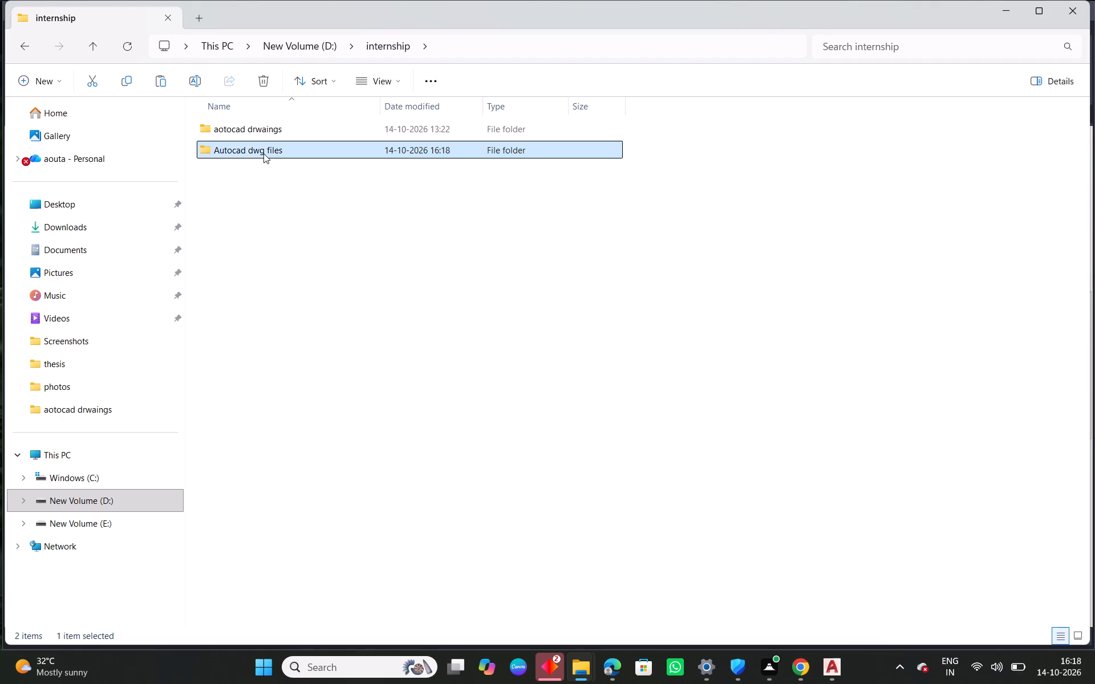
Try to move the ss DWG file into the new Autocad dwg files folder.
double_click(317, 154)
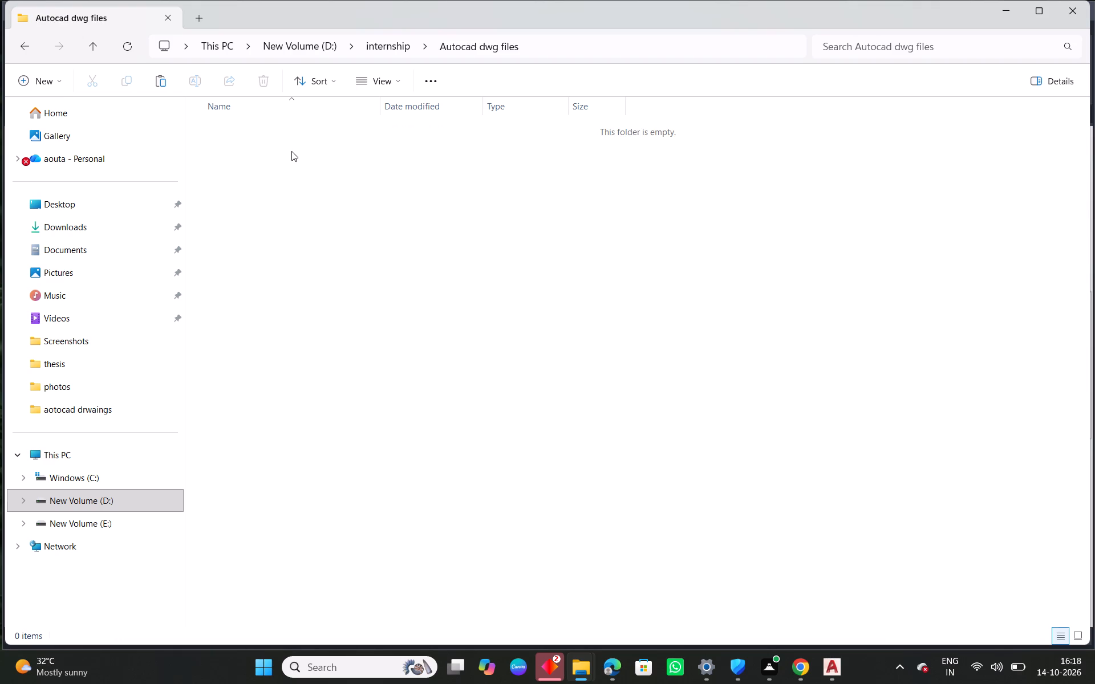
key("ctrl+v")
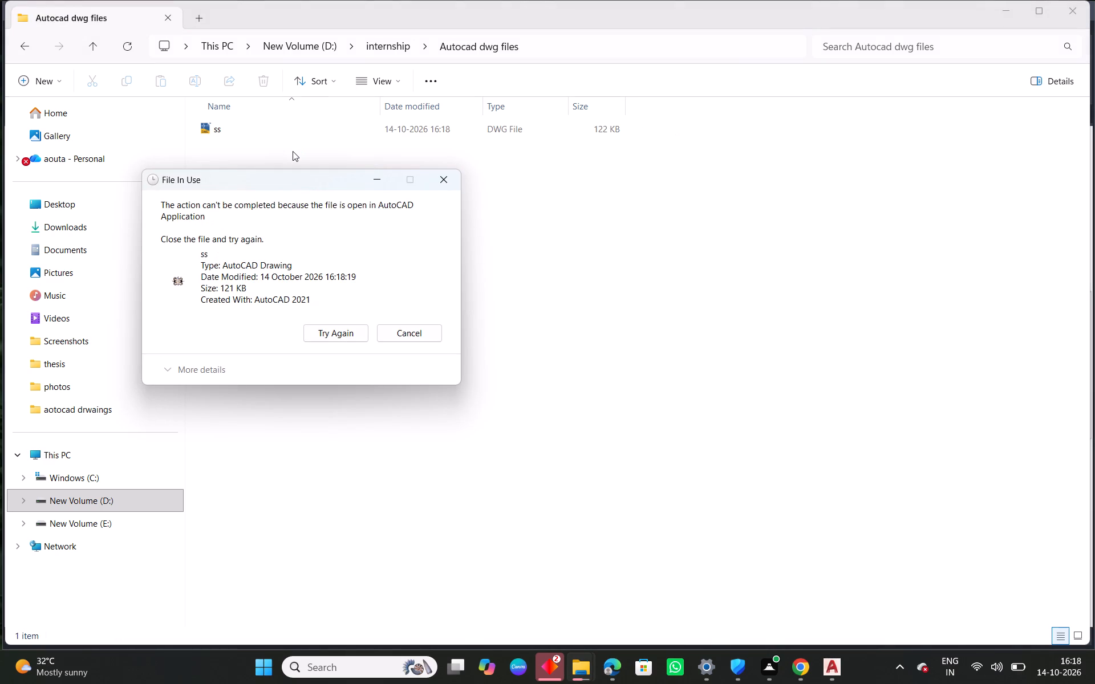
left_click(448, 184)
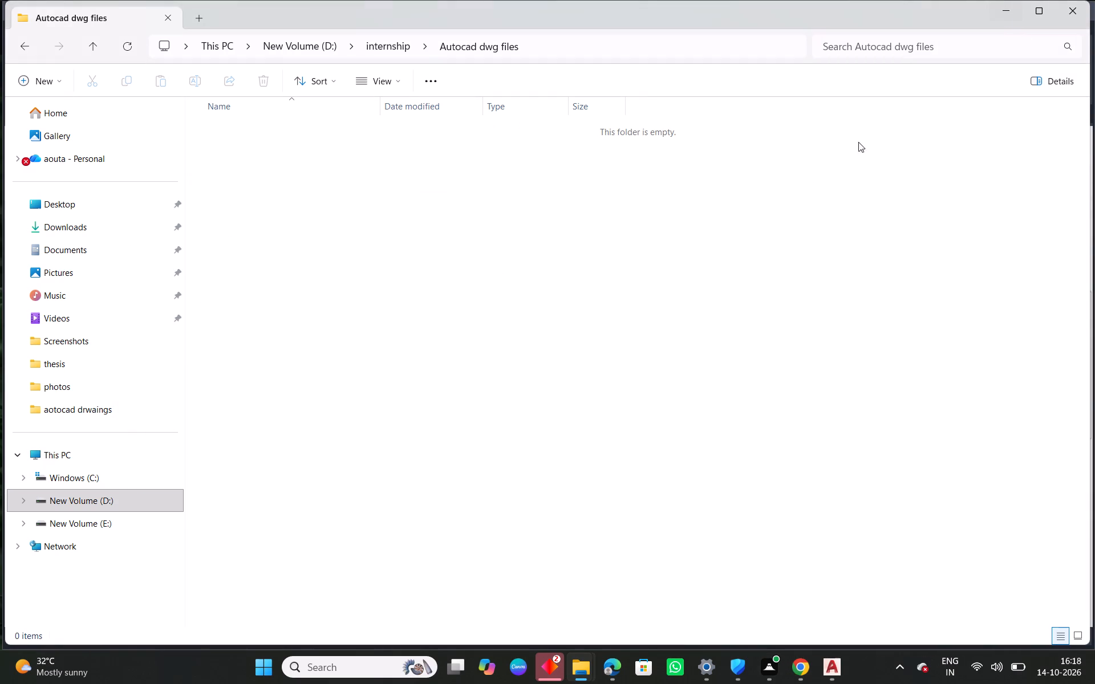
Switch back to AutoCAD, dismiss the warning dialog and make the ss drawing active.
left_click(79, 504)
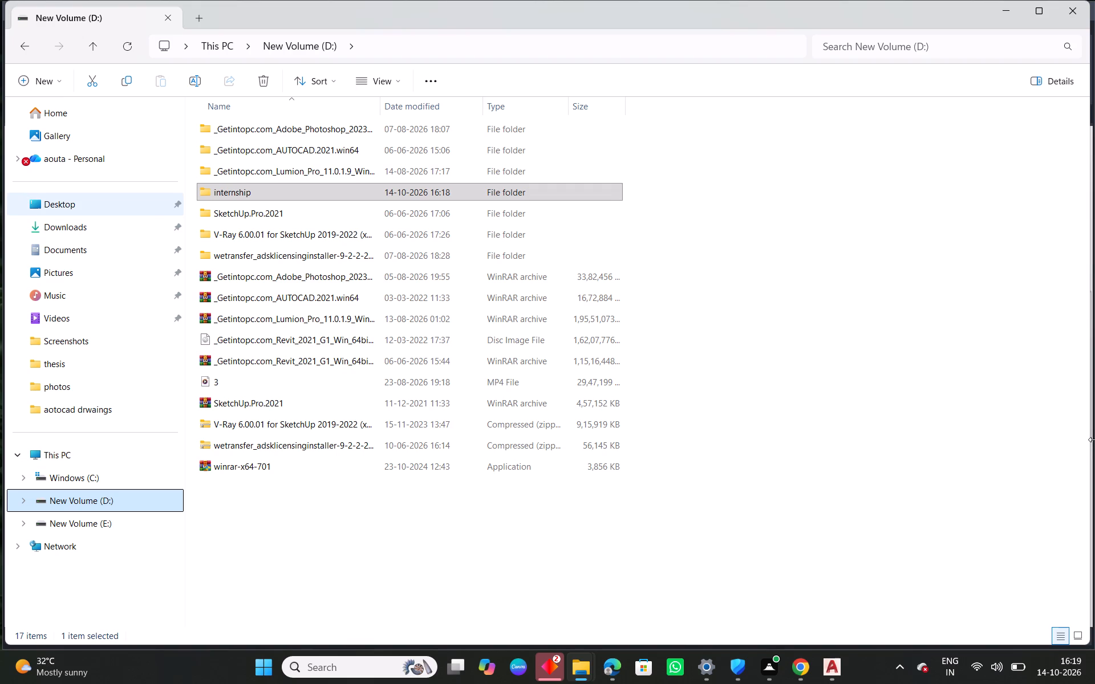
left_click(833, 667)
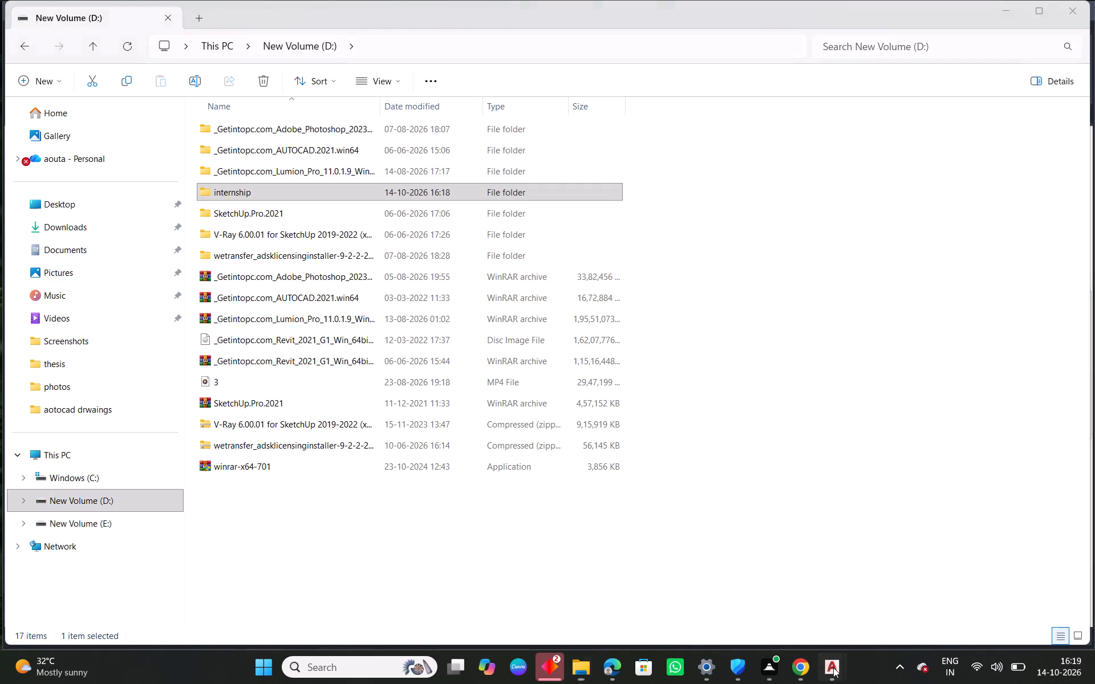
left_click(947, 595)
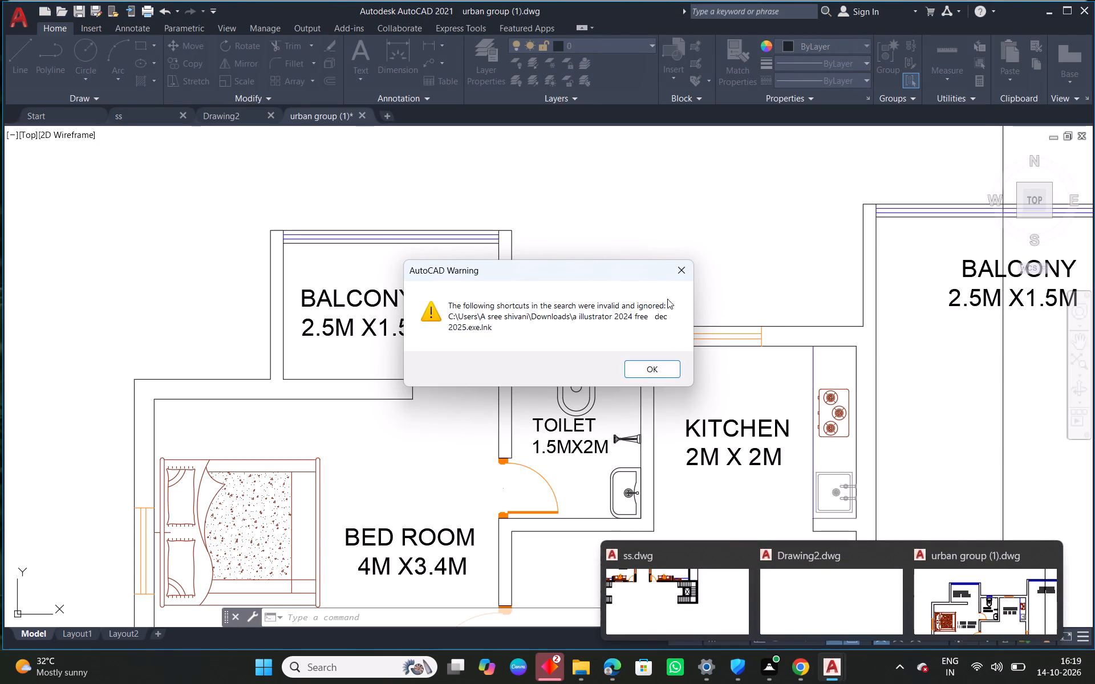
left_click(684, 276)
scroll(668, 406, "down", 3)
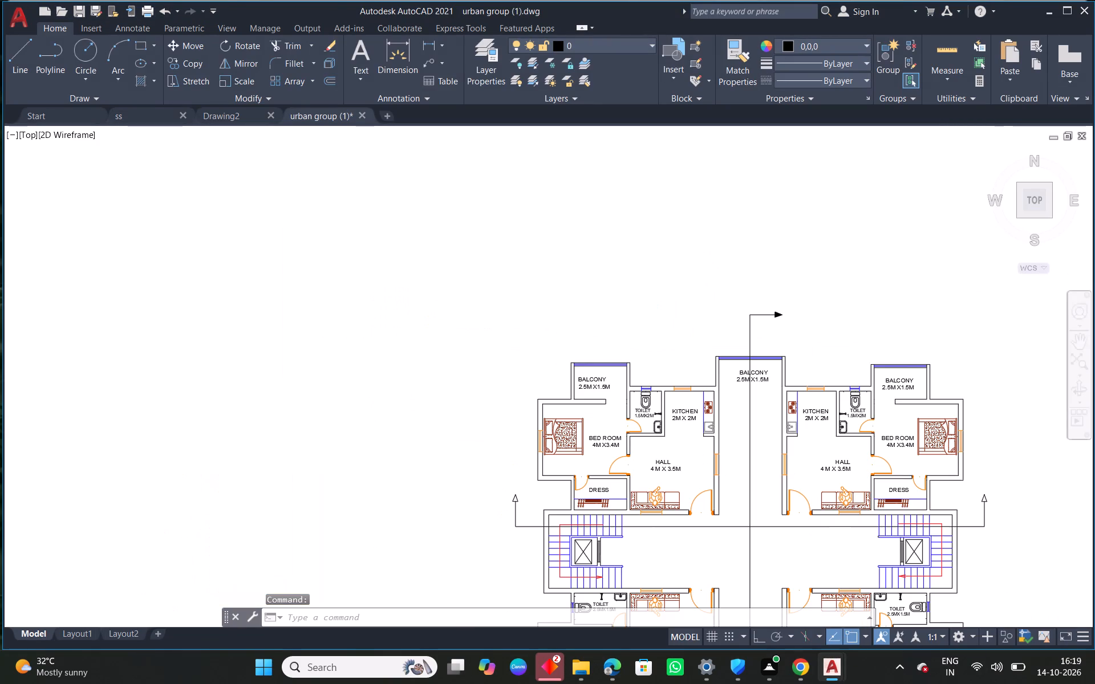
left_click(116, 116)
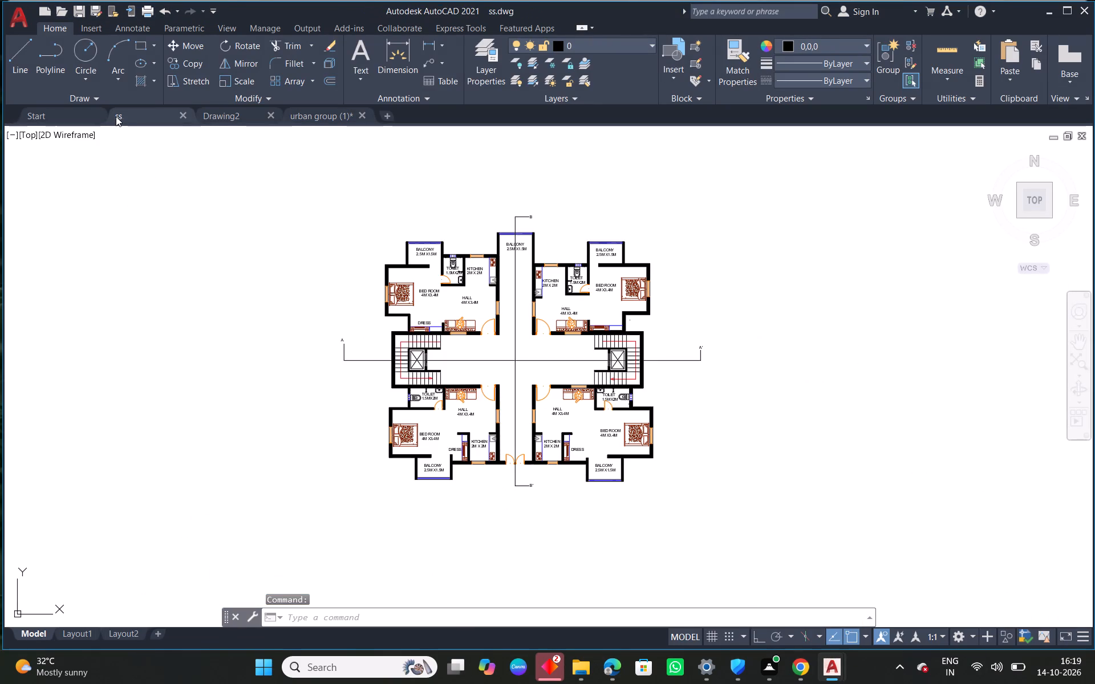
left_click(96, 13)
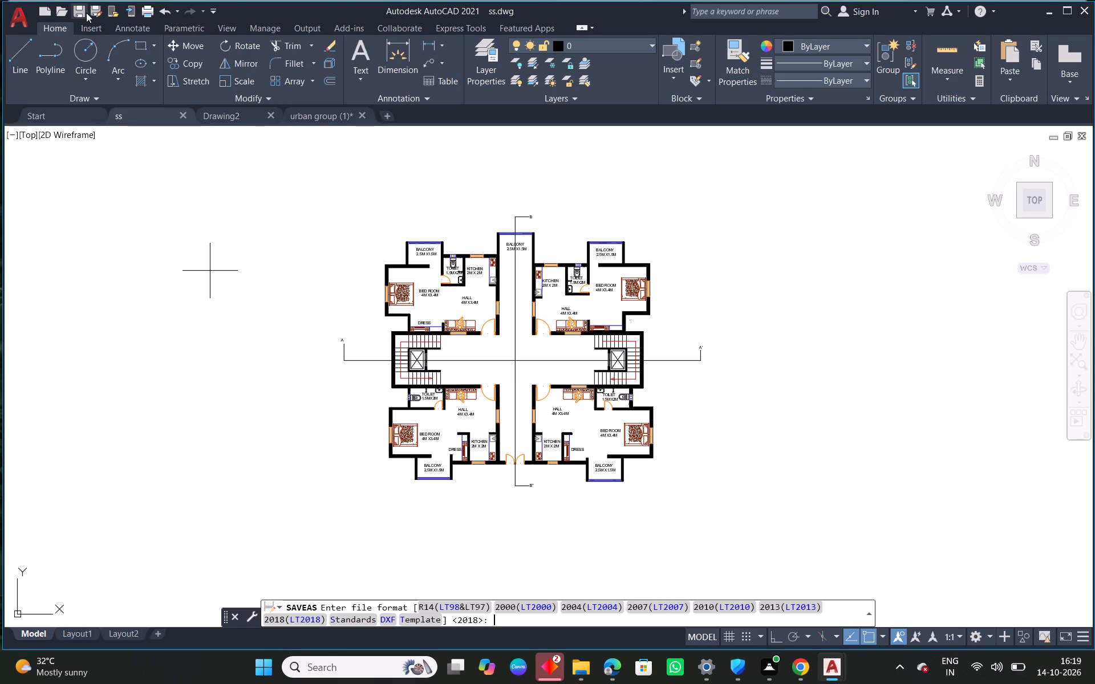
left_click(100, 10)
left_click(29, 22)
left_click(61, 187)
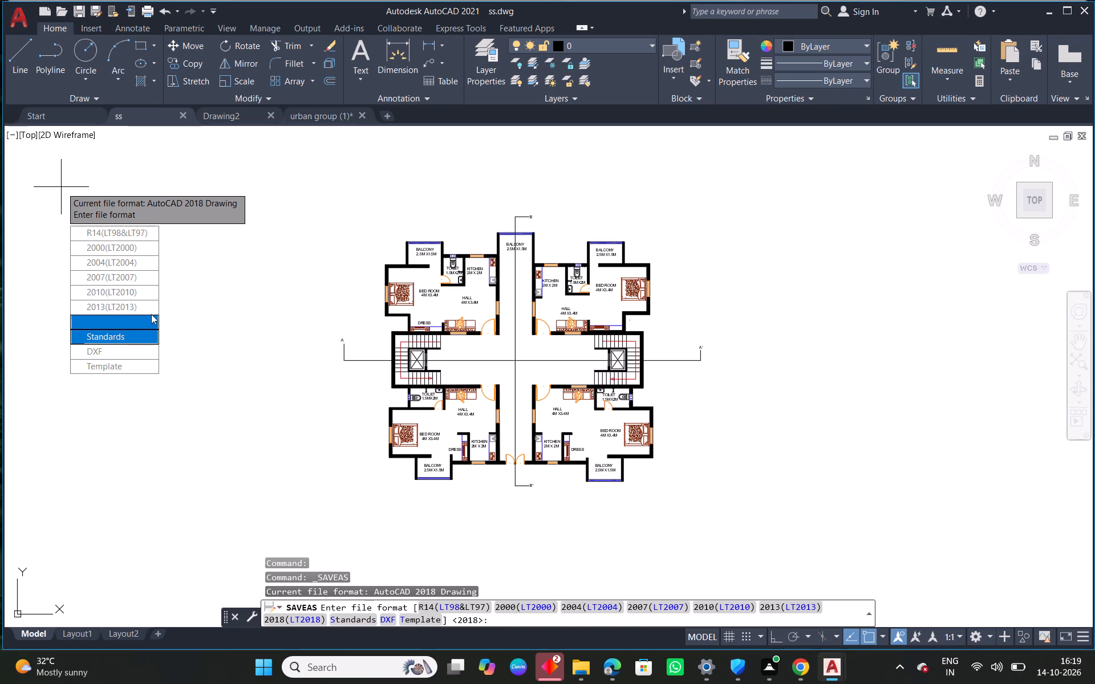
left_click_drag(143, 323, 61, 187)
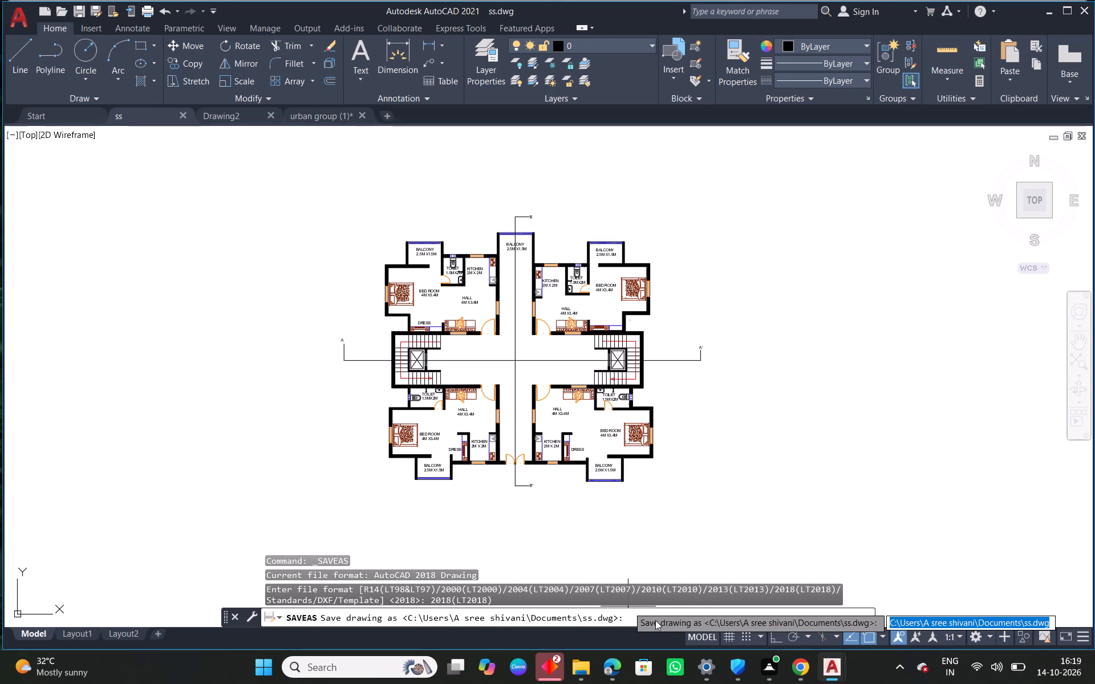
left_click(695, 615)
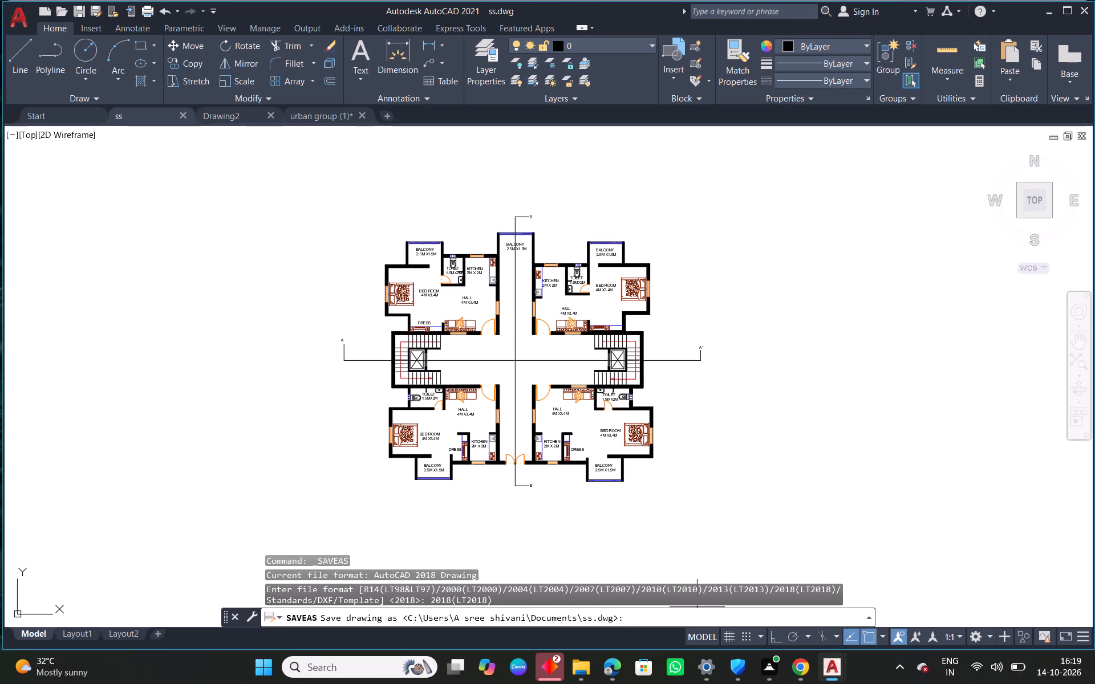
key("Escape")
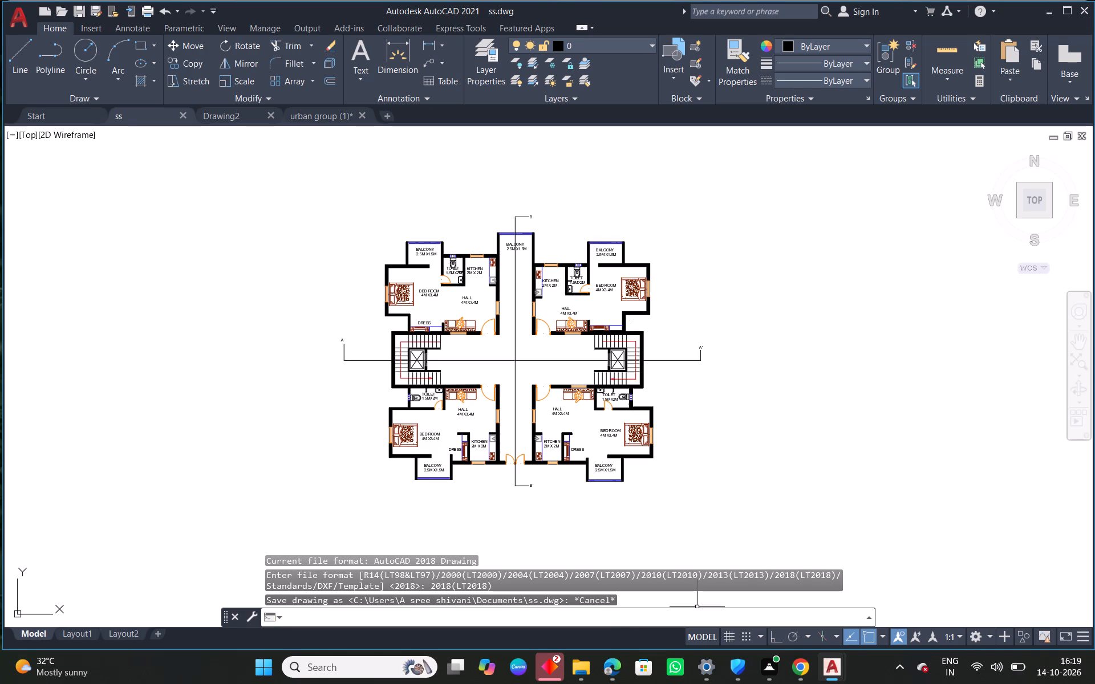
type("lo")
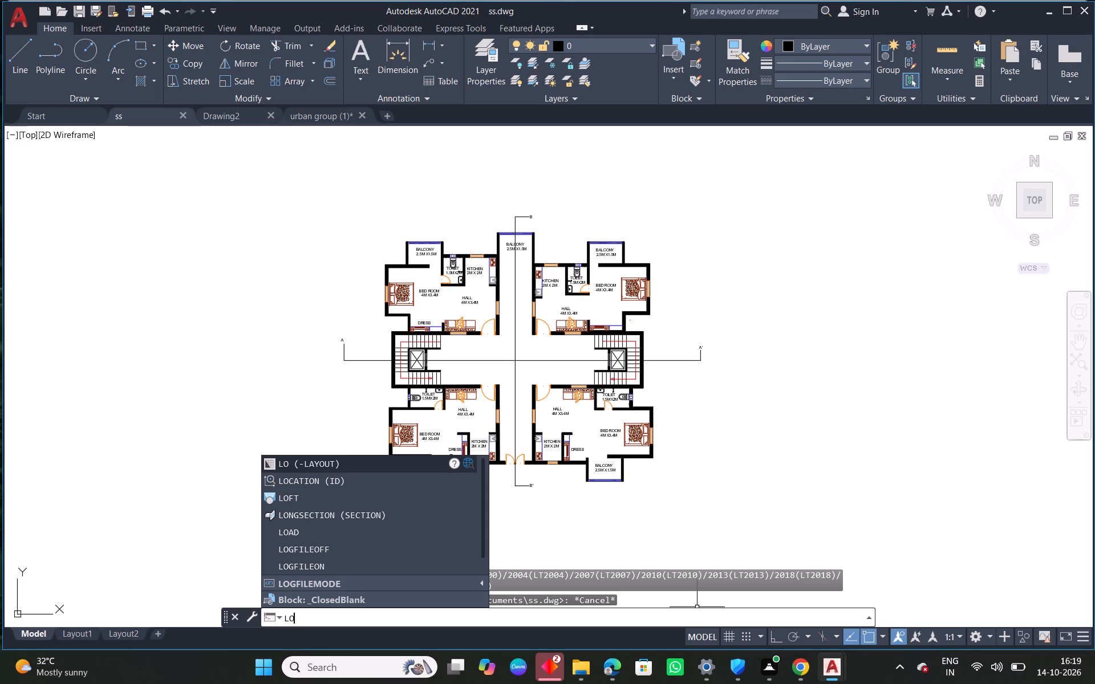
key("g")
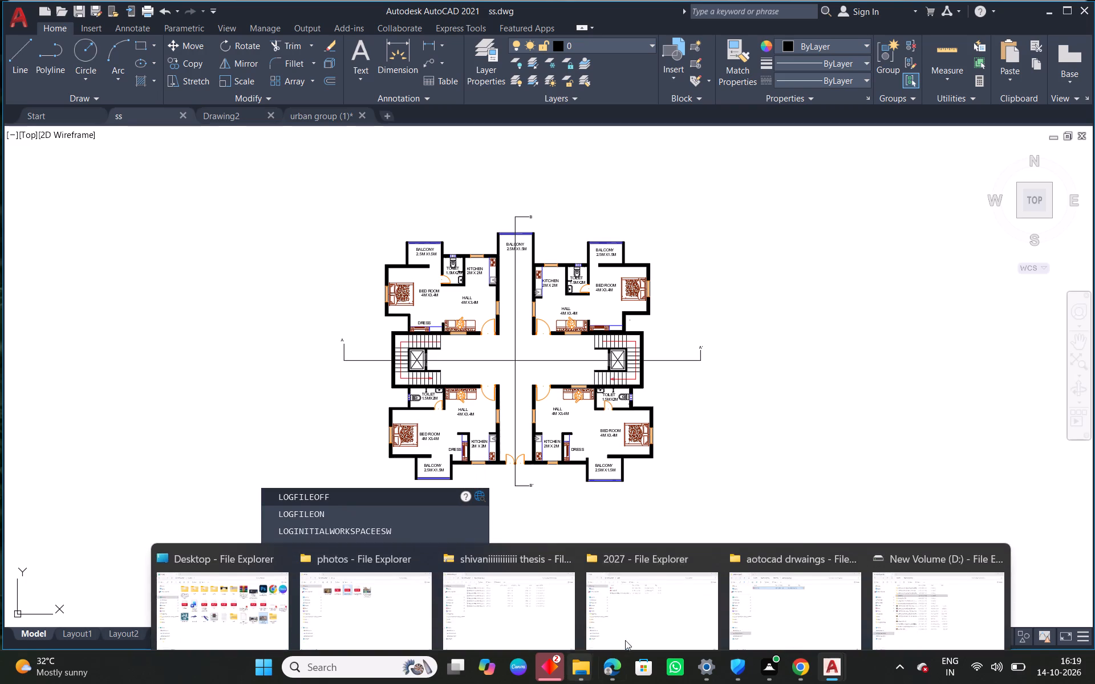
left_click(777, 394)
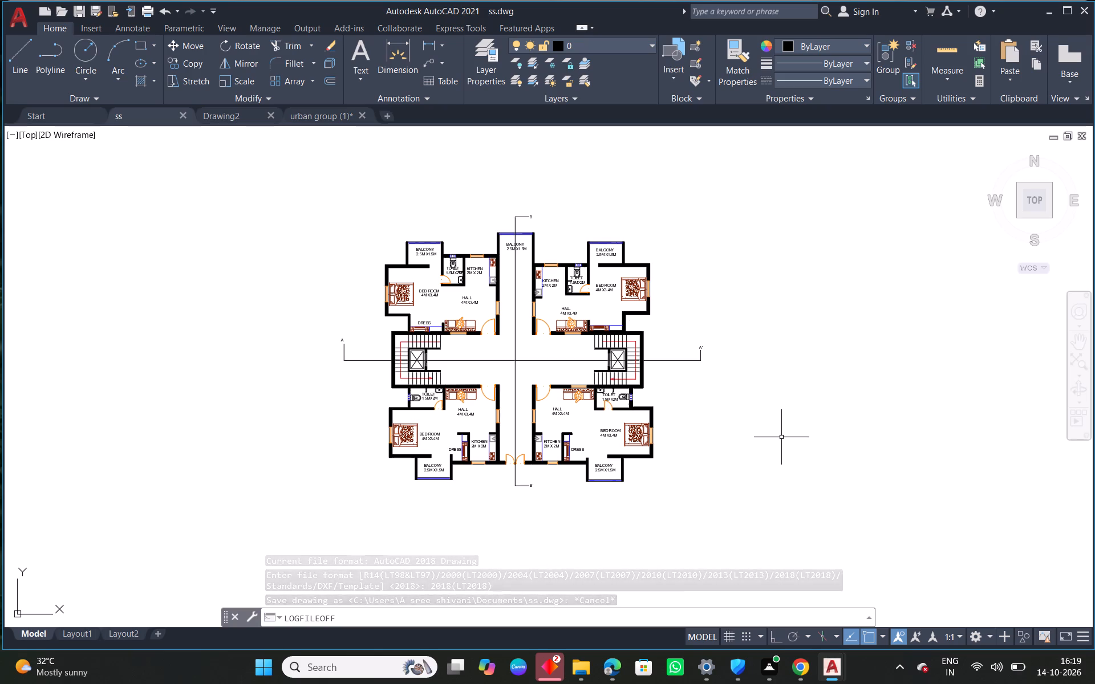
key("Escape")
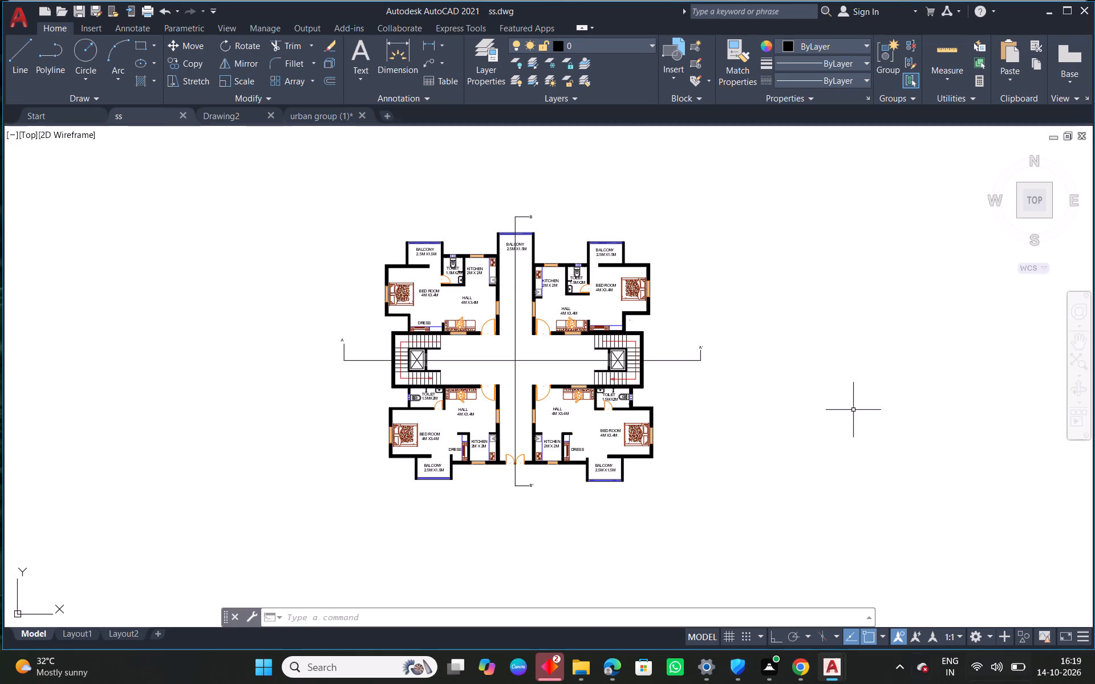
Copy the ss DWG file from the drawing's file location into D: > internship > Autocad dwg files.
right_click(154, 114)
left_click(213, 271)
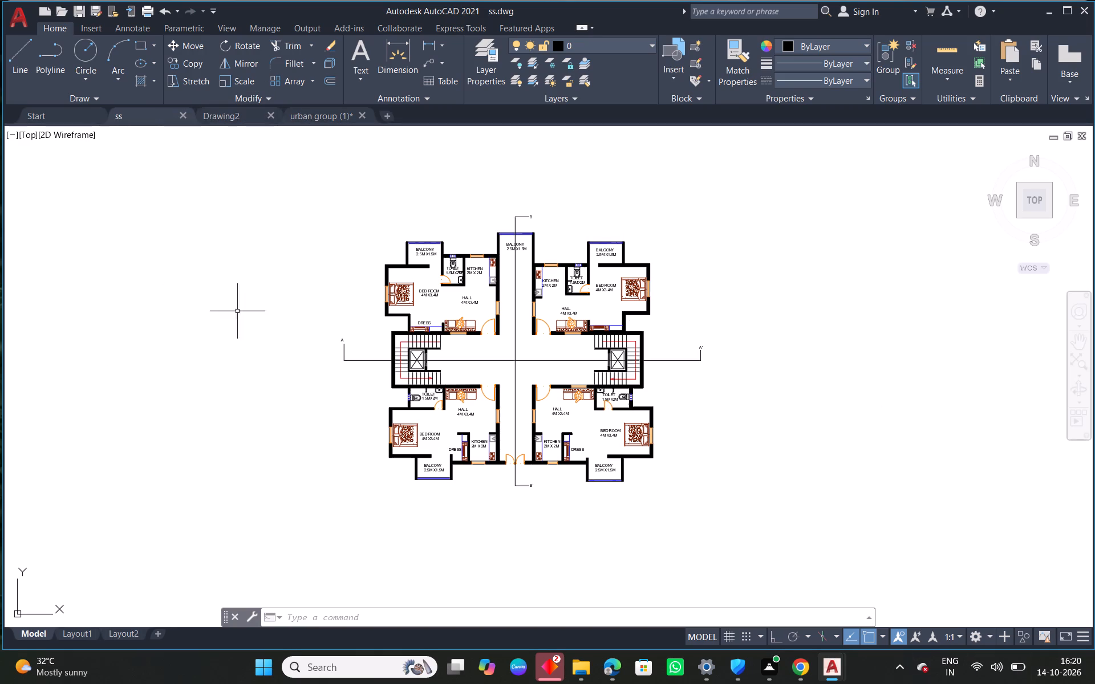
scroll(261, 357, "down", 6)
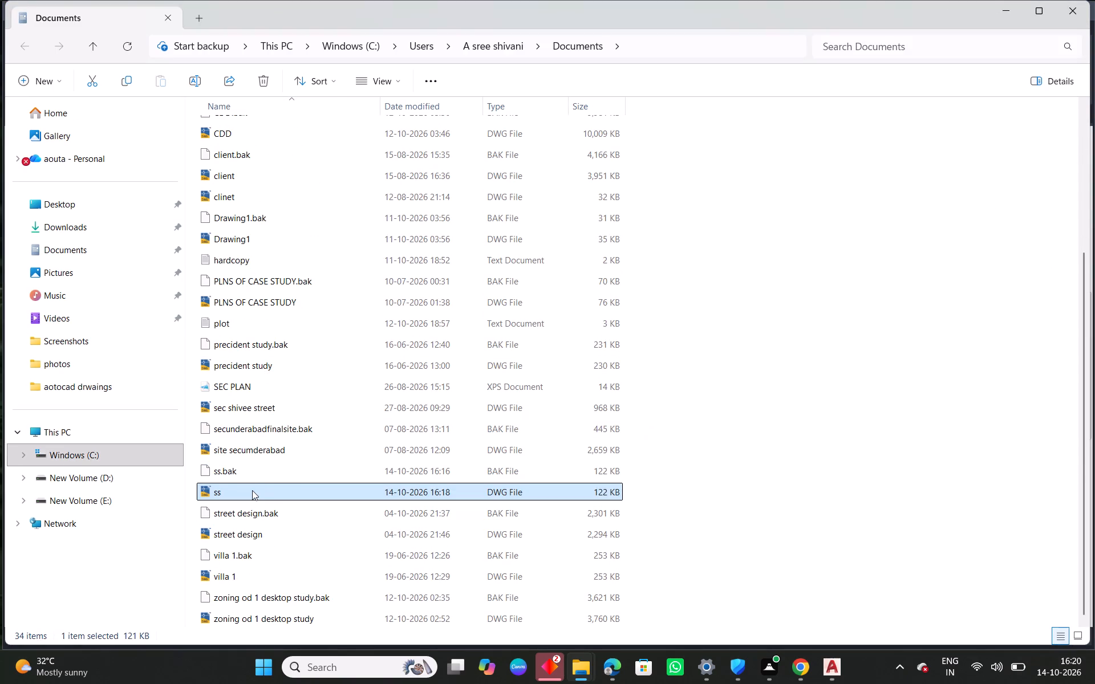
right_click(252, 490)
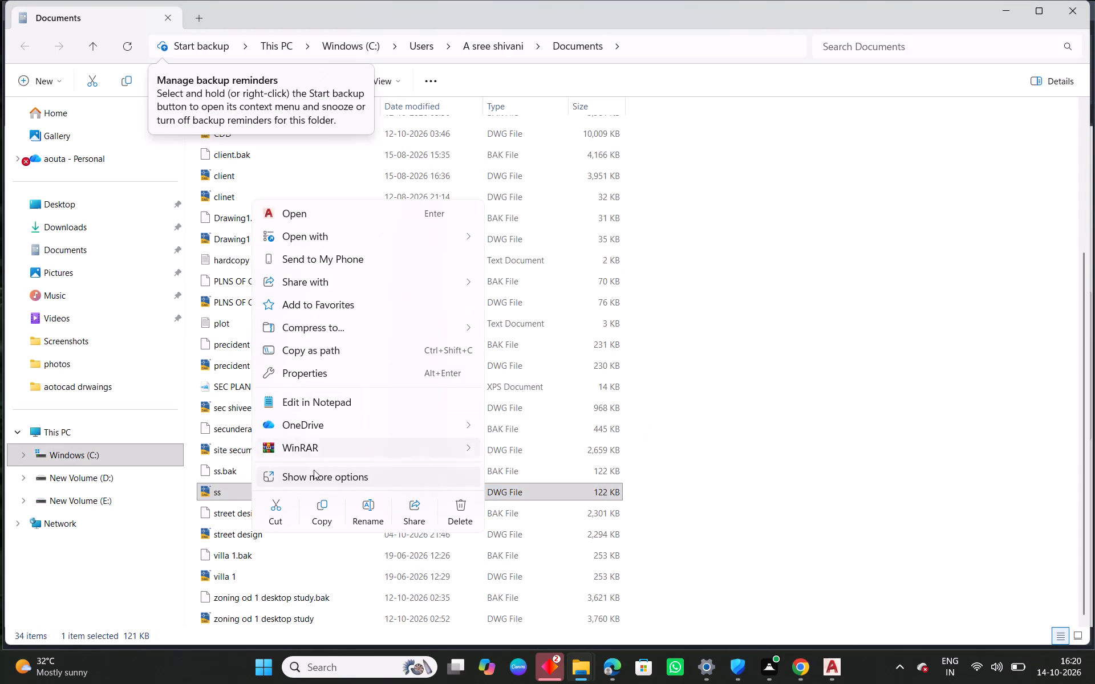
left_click(325, 511)
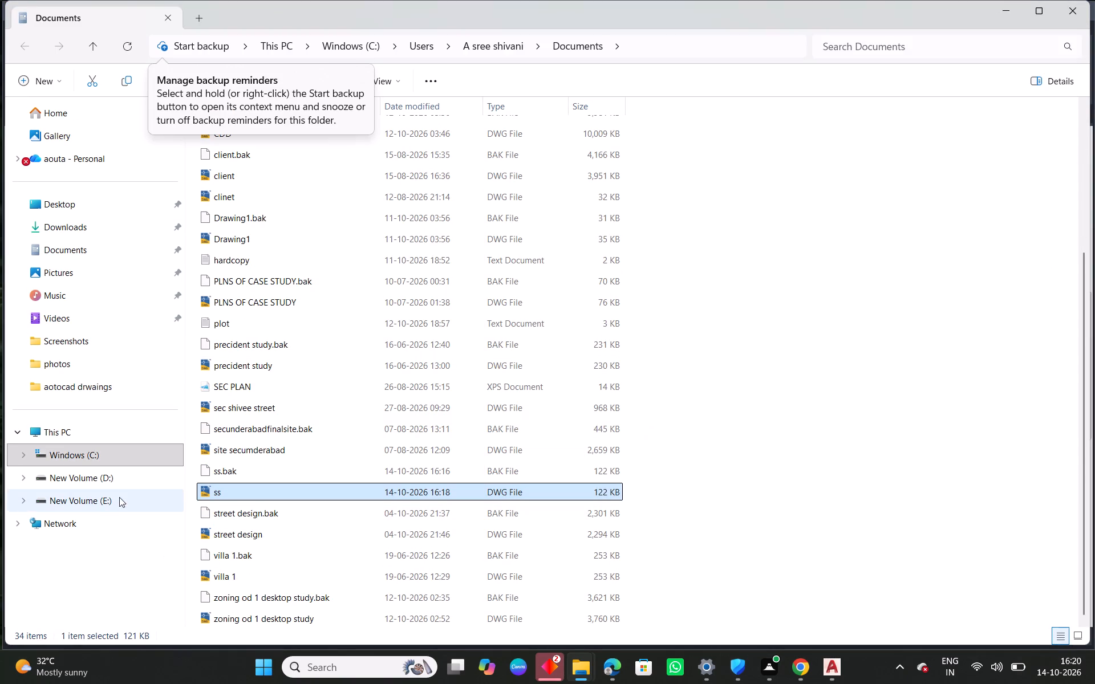
left_click(126, 476)
double_click(249, 195)
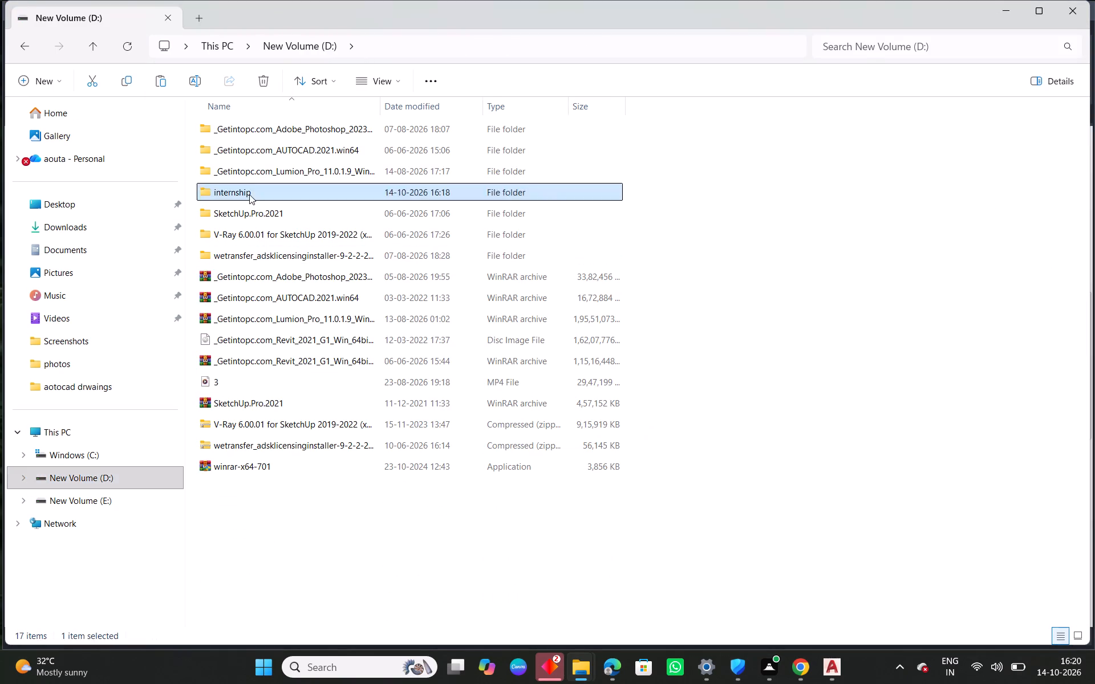
double_click(252, 156)
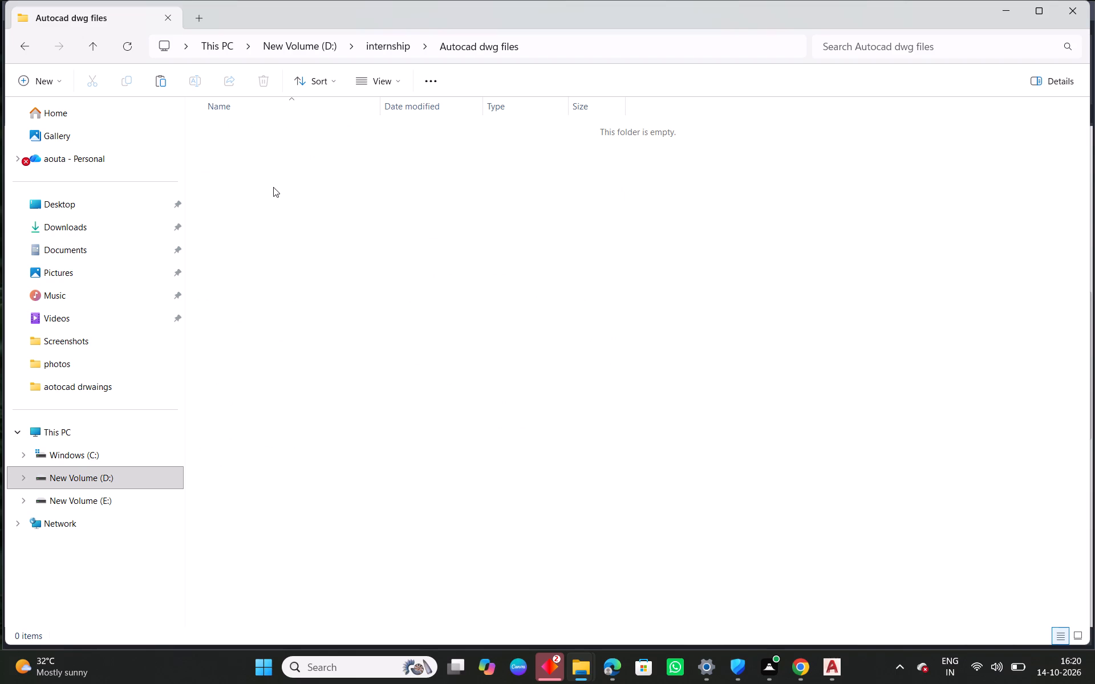
key("ctrl+v")
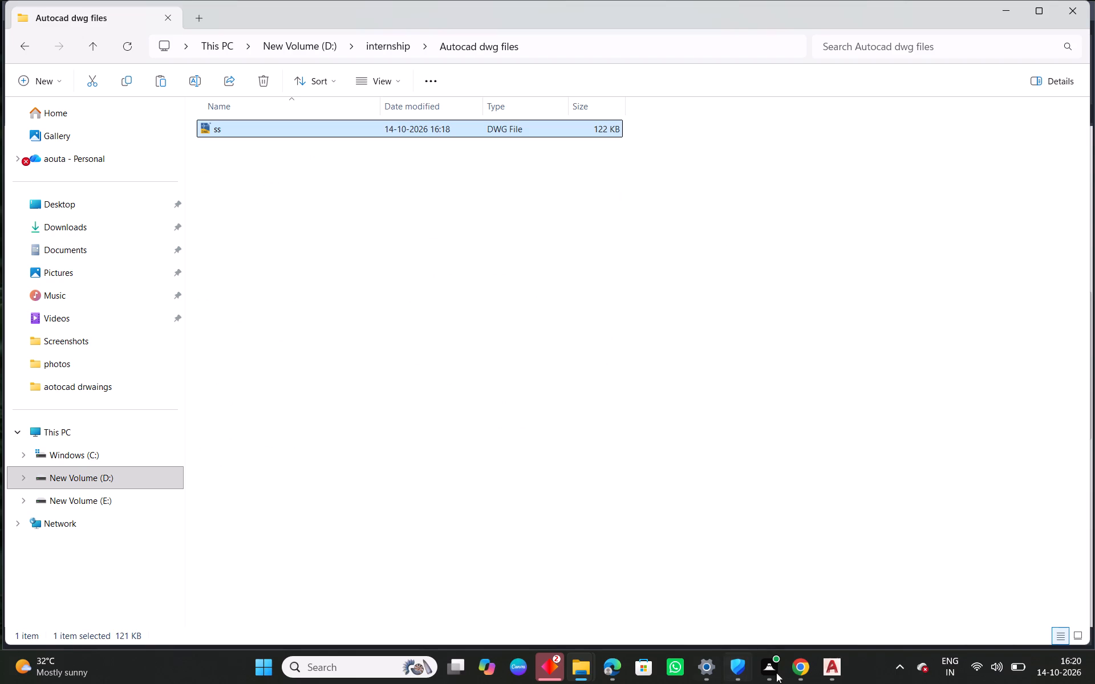
Switch back to AutoCAD.
left_click(833, 669)
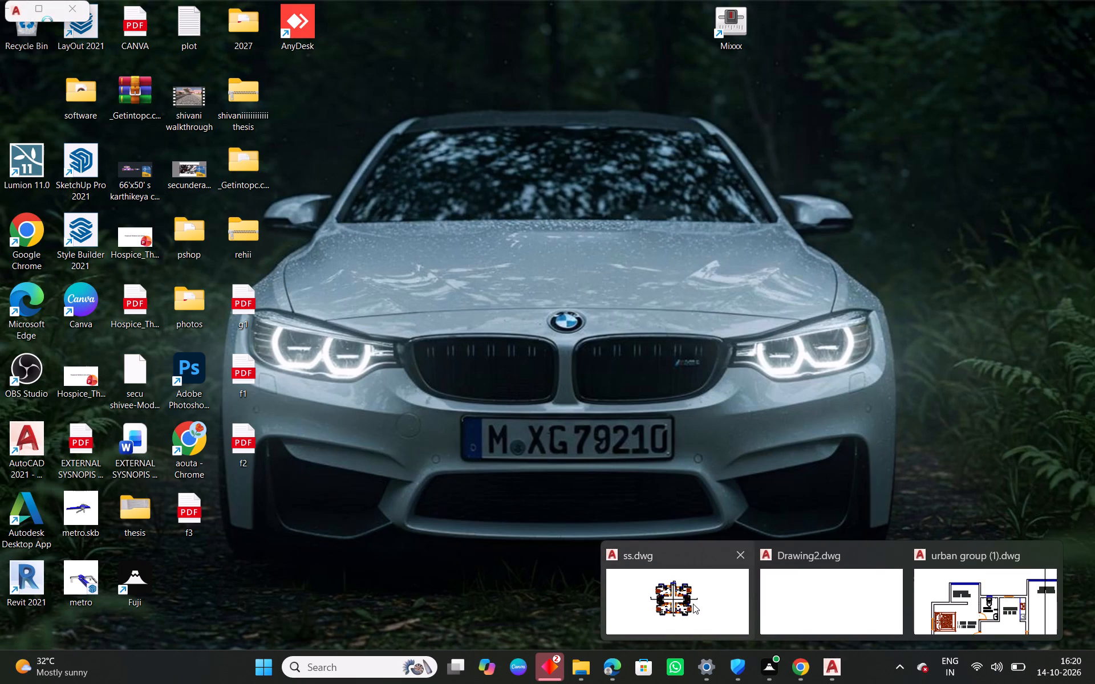